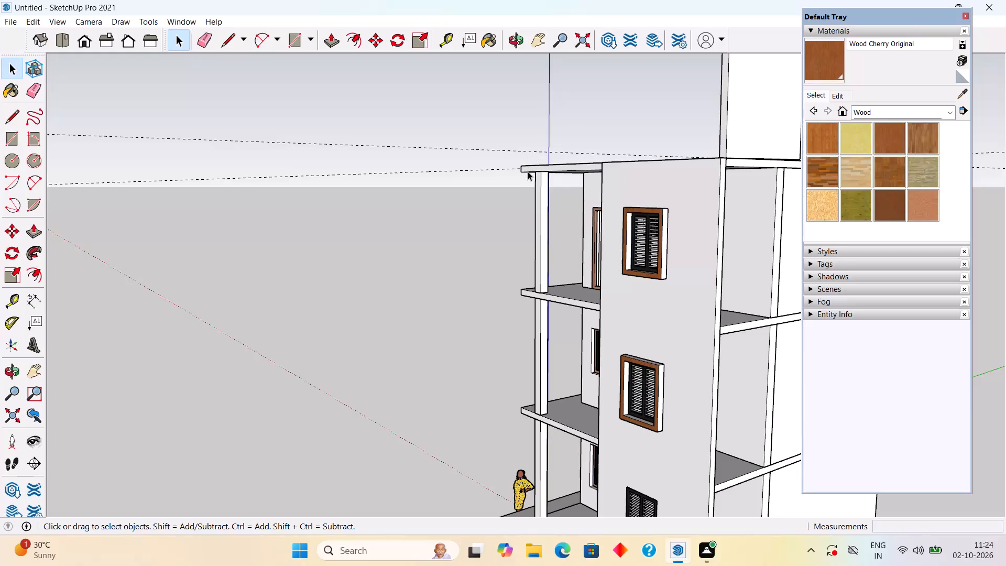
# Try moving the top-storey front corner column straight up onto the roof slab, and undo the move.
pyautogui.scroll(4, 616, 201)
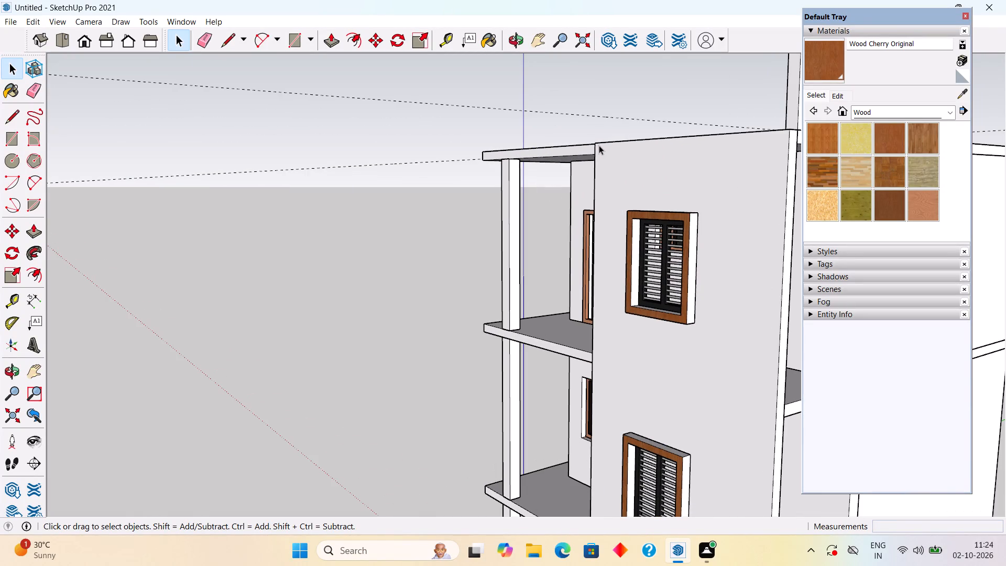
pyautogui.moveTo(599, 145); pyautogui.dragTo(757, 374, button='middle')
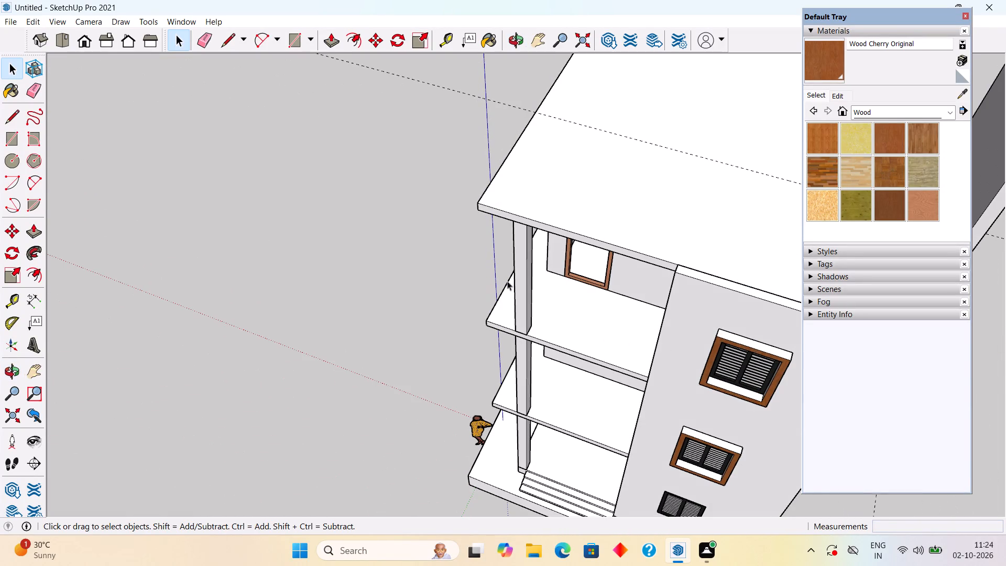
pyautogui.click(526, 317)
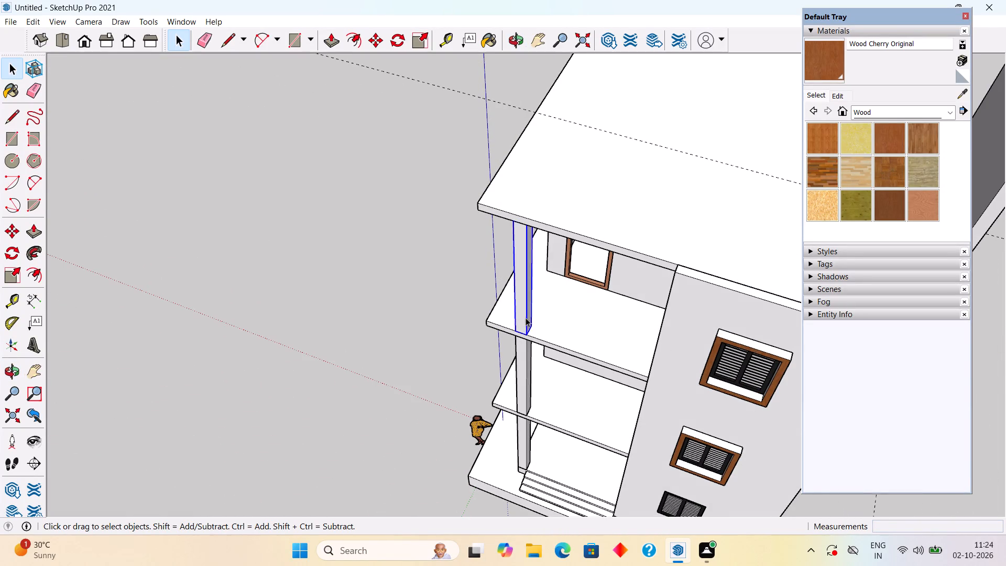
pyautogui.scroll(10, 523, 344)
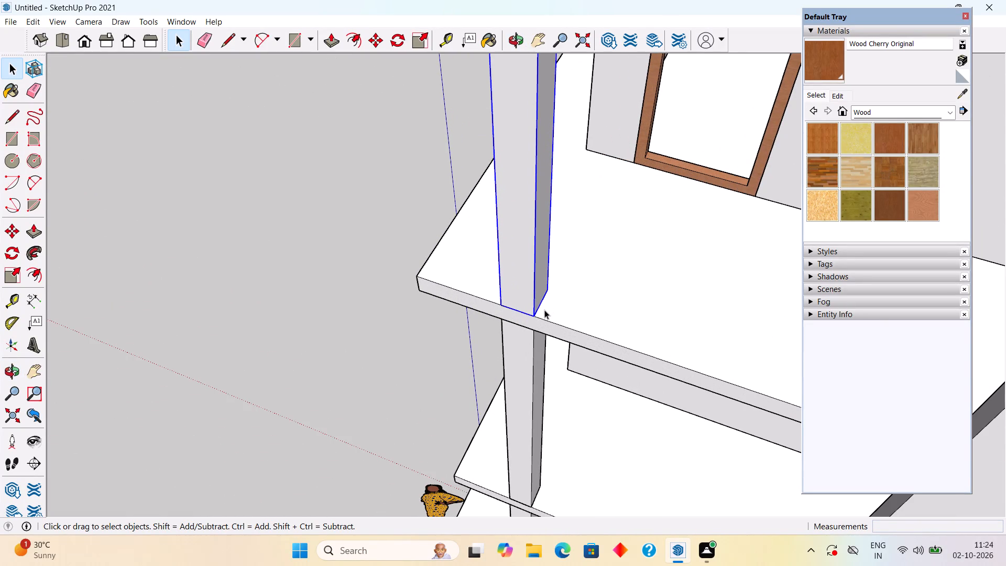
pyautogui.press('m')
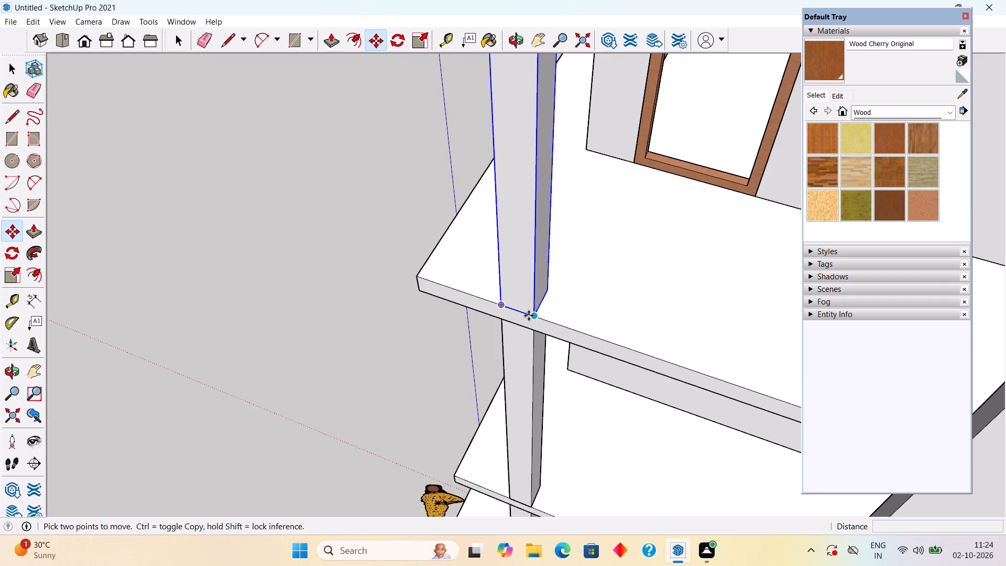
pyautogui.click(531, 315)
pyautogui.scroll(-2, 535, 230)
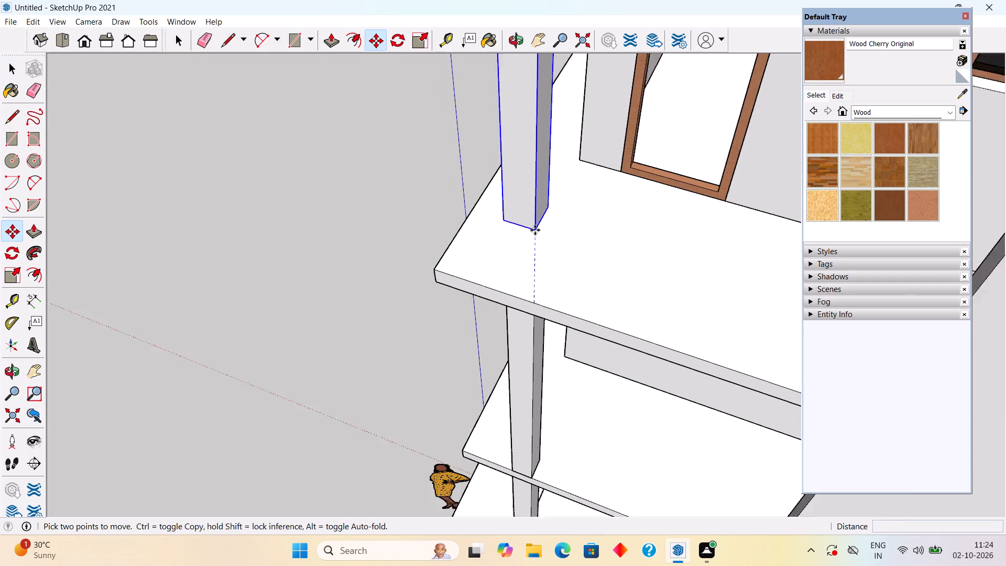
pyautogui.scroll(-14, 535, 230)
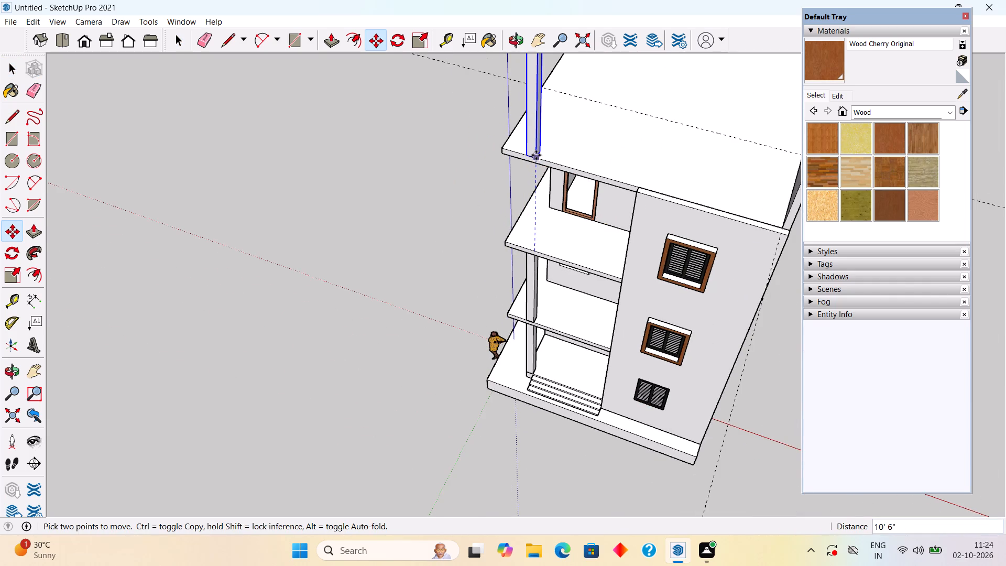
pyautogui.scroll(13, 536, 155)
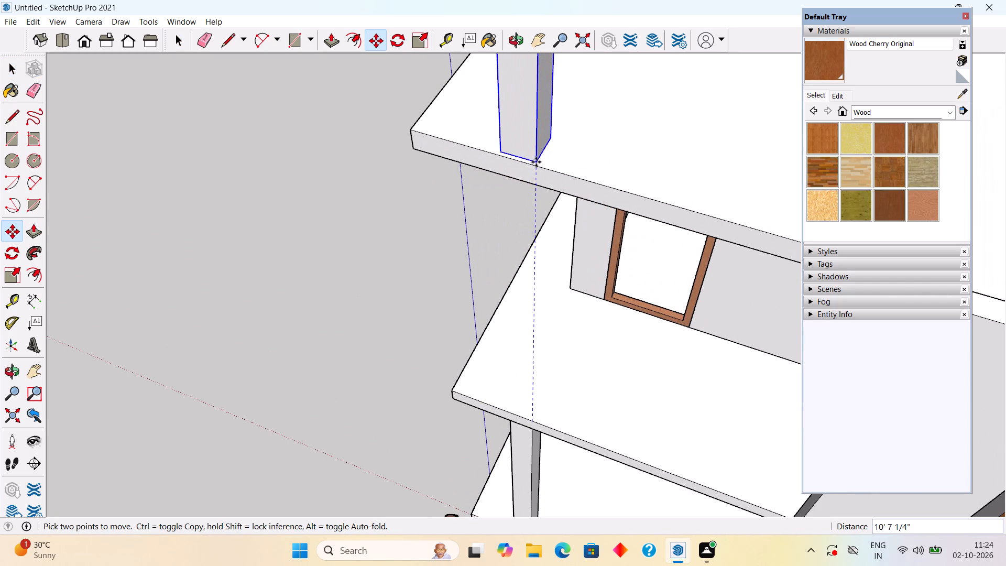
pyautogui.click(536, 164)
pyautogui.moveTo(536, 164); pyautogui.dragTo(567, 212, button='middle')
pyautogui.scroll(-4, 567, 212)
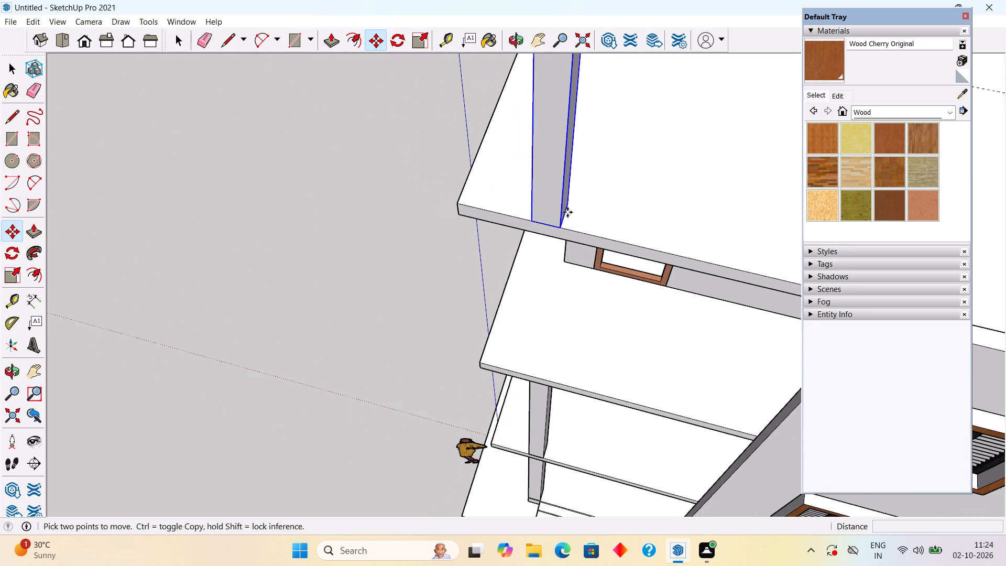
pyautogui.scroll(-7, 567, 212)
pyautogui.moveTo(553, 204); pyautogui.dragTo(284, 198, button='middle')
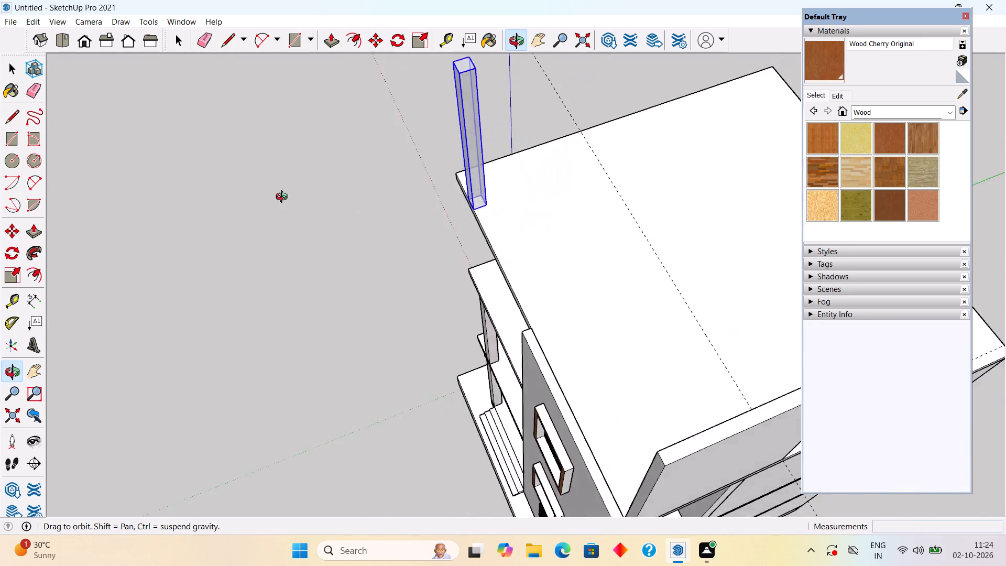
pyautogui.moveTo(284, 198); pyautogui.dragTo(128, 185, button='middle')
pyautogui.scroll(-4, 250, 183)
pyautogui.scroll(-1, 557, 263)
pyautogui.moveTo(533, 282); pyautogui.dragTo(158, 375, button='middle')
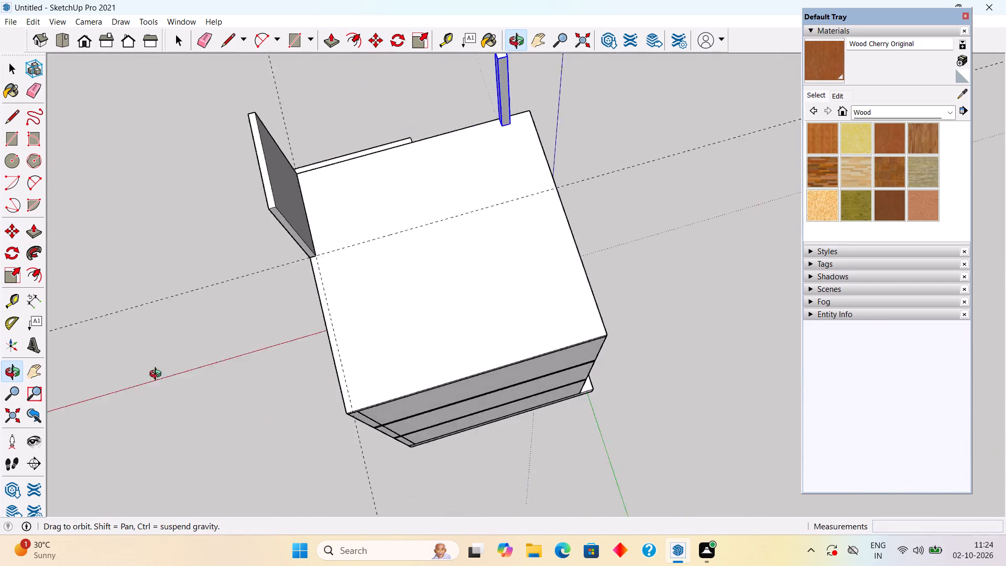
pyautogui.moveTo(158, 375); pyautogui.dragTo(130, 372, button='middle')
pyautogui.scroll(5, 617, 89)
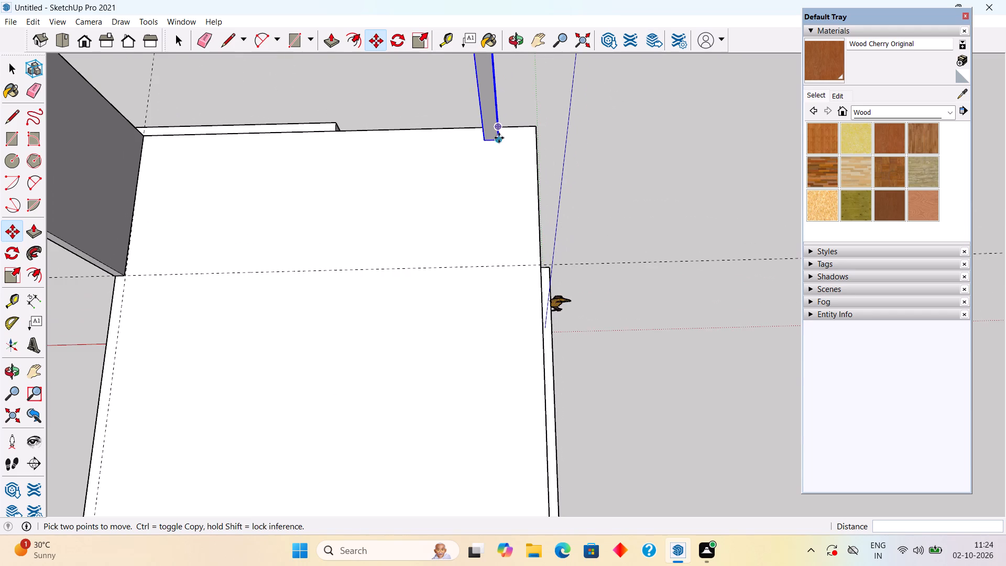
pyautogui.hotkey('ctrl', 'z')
# Copy the top-storey front corner column 10' 6" straight up so its base stands on the roof slab.
pyautogui.moveTo(478, 198); pyautogui.dragTo(992, 98, button='middle')
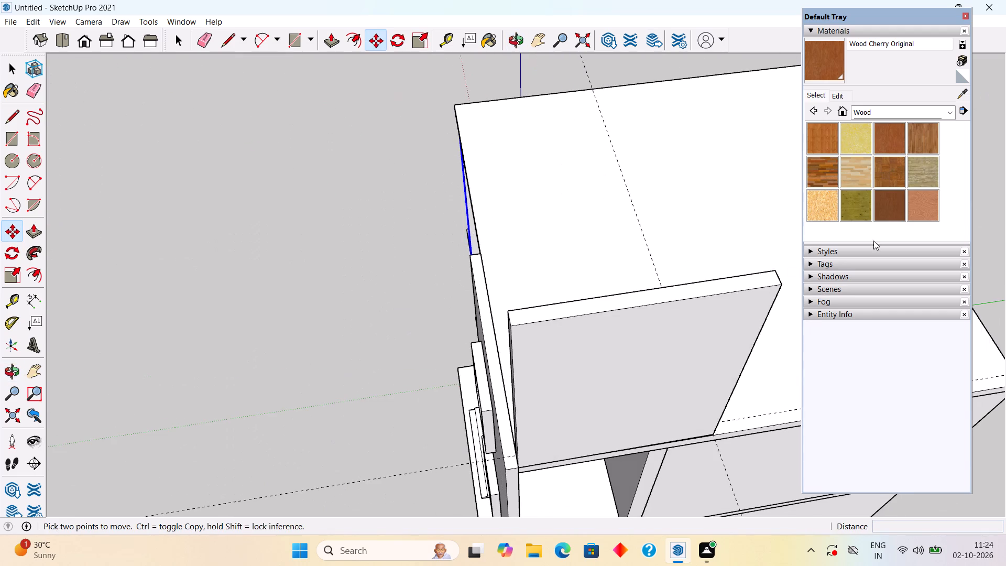
pyautogui.moveTo(485, 337); pyautogui.dragTo(728, 219, button='middle')
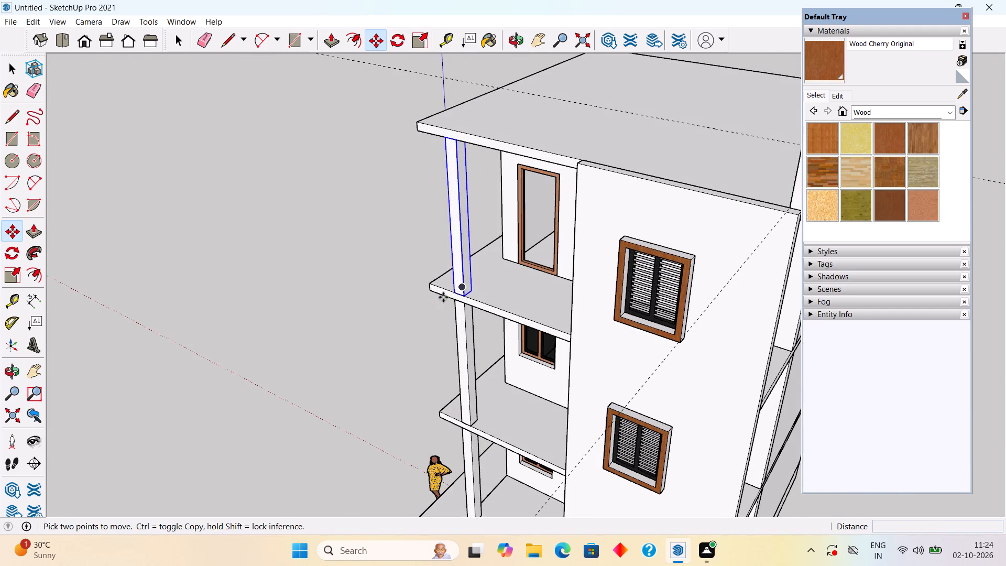
pyautogui.click(465, 298)
pyautogui.click(457, 129)
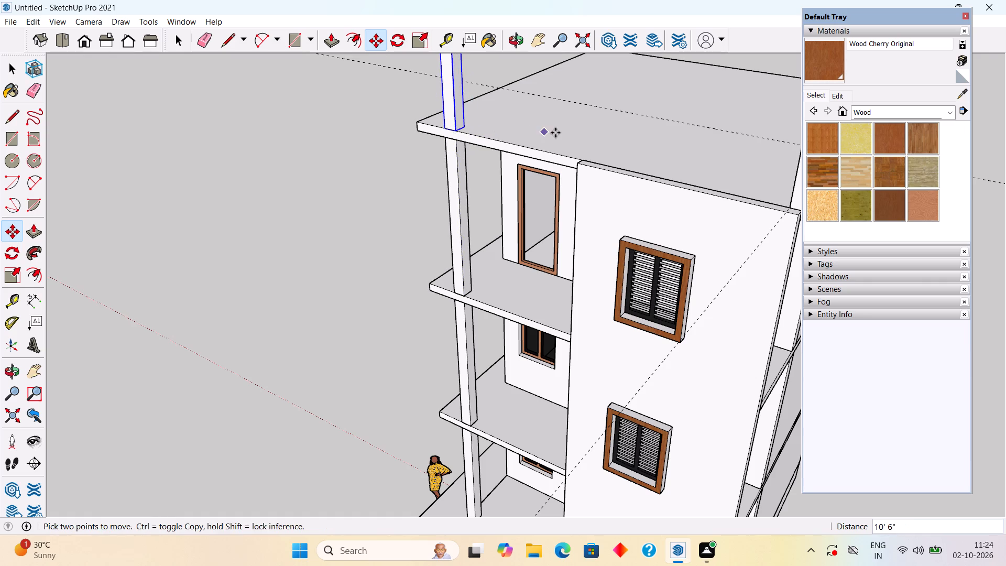
# Copy the rooftop column 6' 9" along the green axis, towards the back of the roof slab.
pyautogui.moveTo(542, 138); pyautogui.dragTo(345, 300, button='middle')
pyautogui.scroll(-8, 363, 287)
pyautogui.moveTo(562, 192); pyautogui.dragTo(432, 391, button='middle')
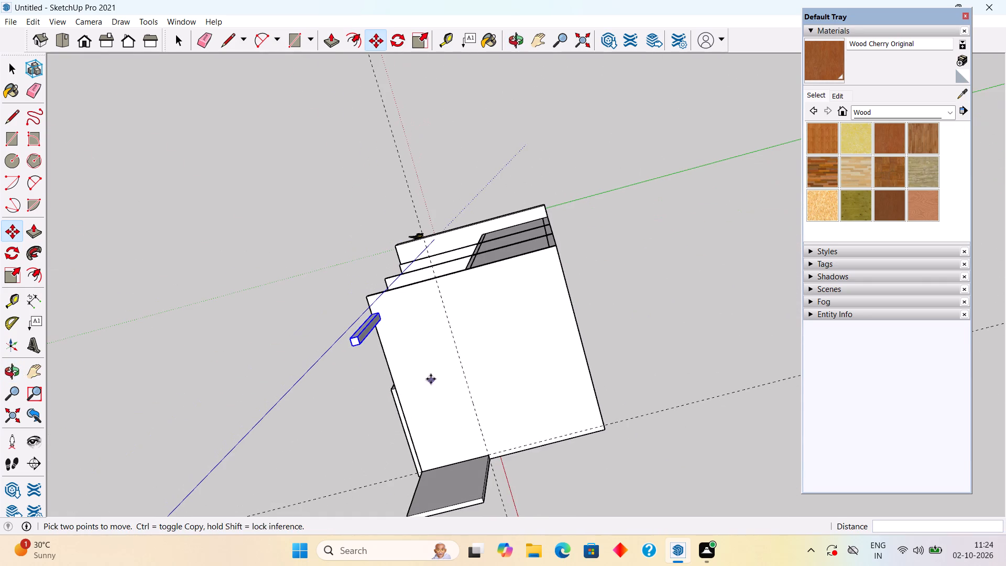
pyautogui.moveTo(507, 469); pyautogui.dragTo(409, 197, button='middle')
pyautogui.moveTo(497, 285); pyautogui.dragTo(385, 143, button='middle')
pyautogui.moveTo(810, 252); pyautogui.dragTo(613, 311, button='middle')
pyautogui.moveTo(603, 305); pyautogui.dragTo(416, 326, button='middle')
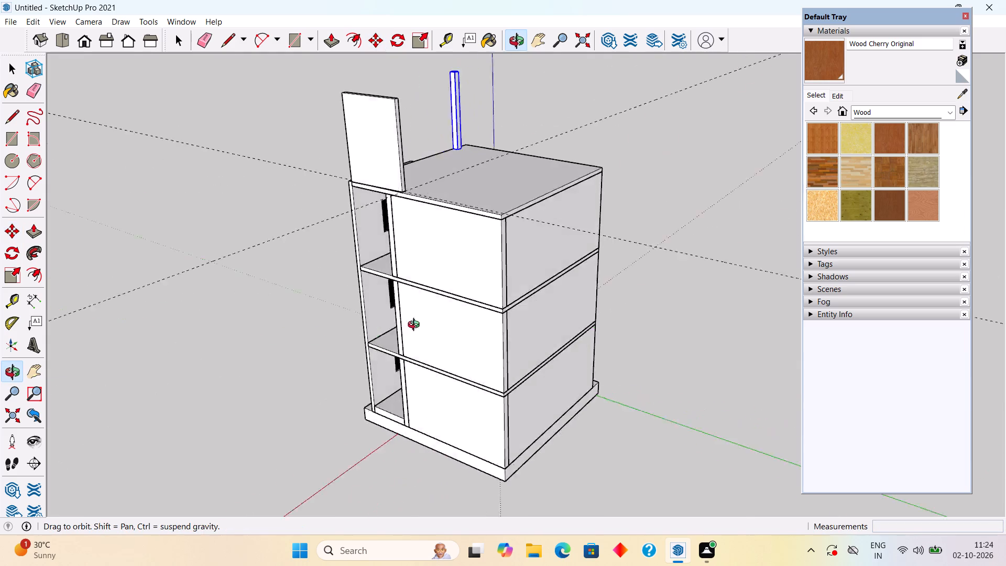
pyautogui.moveTo(416, 326); pyautogui.dragTo(329, 318, button='middle')
pyautogui.scroll(3, 661, 128)
pyautogui.moveTo(632, 193); pyautogui.dragTo(561, 331, button='middle')
pyautogui.scroll(4, 533, 128)
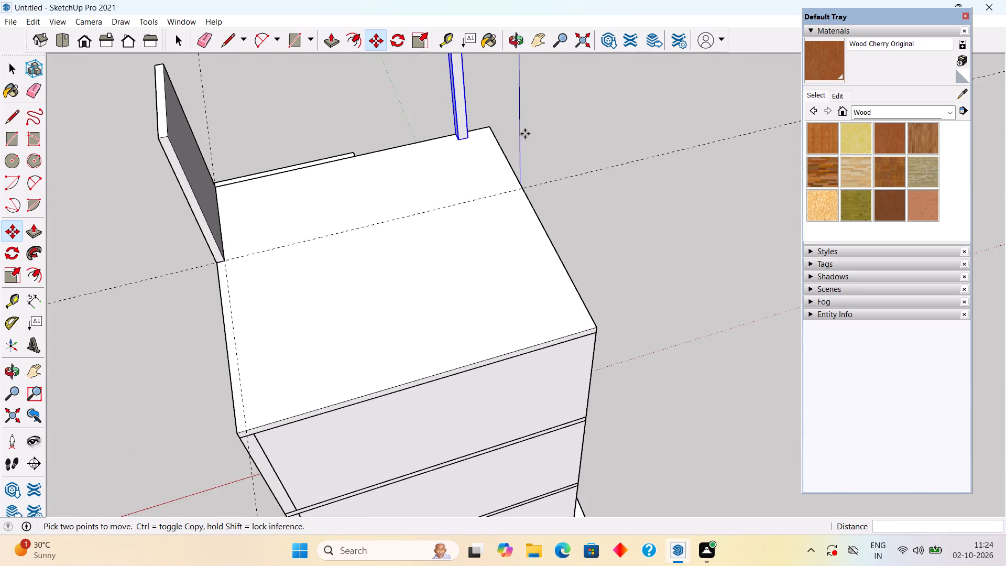
pyautogui.scroll(6, 445, 143)
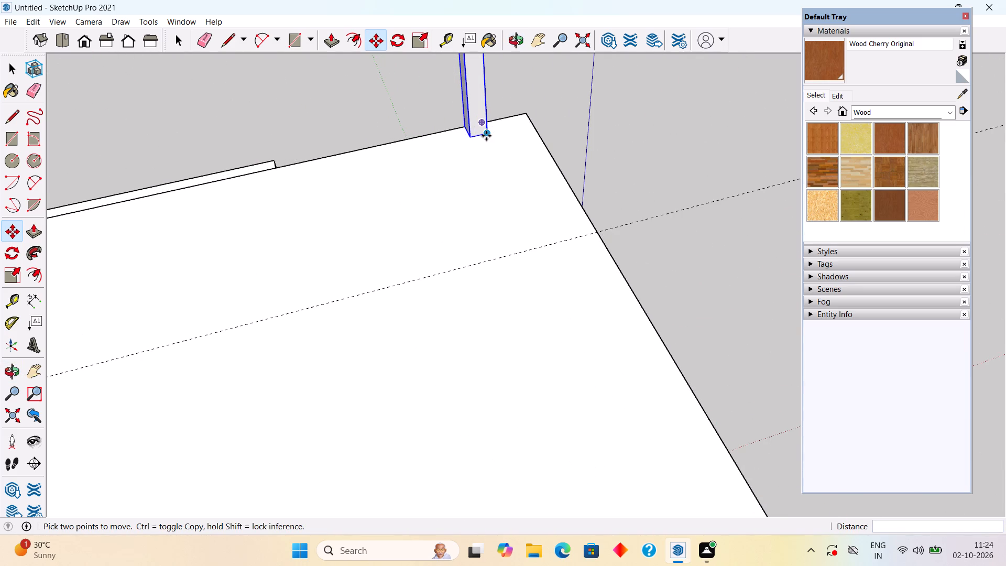
pyautogui.click(486, 135)
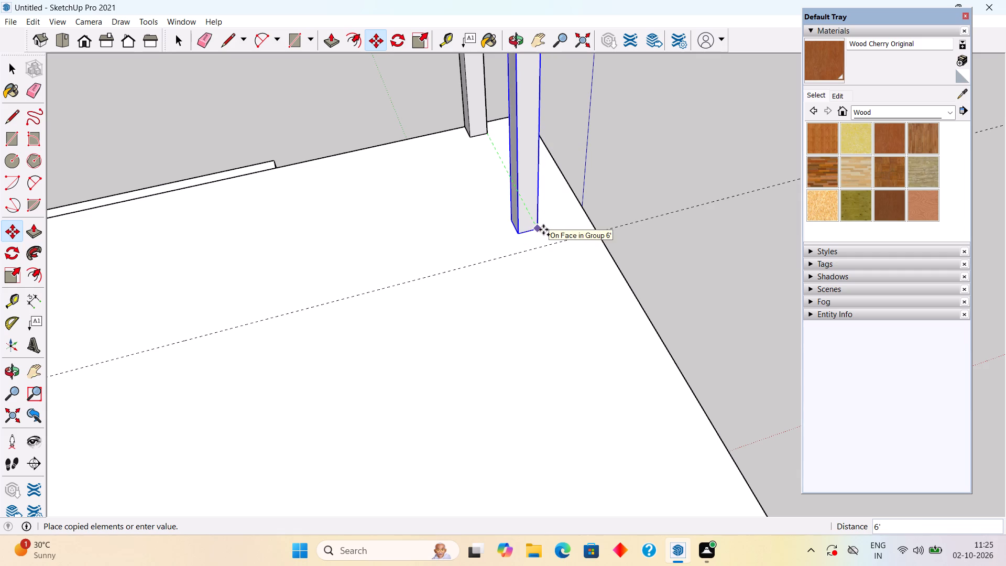
pyautogui.write("6'")
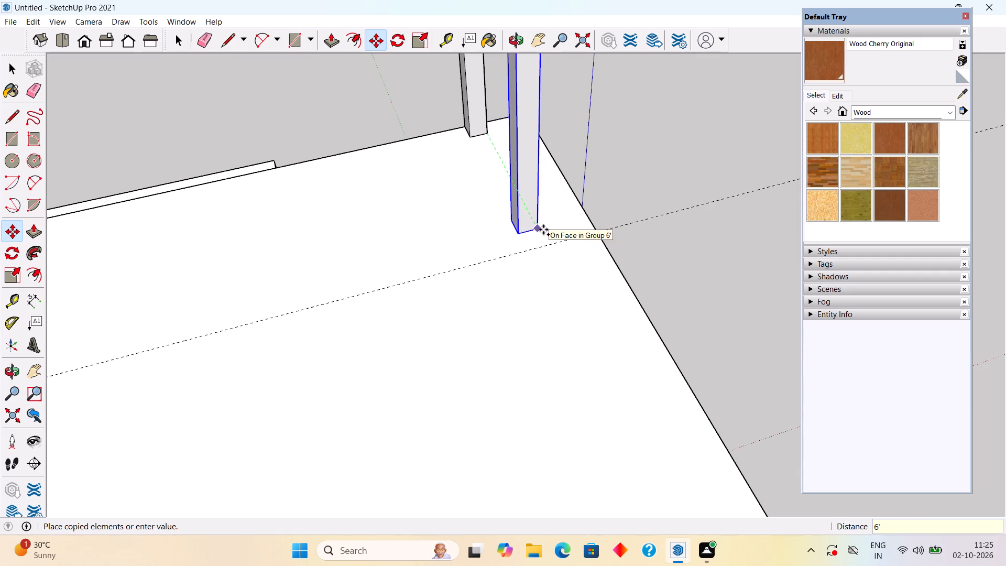
pyautogui.write('9"')
pyautogui.press('Return')
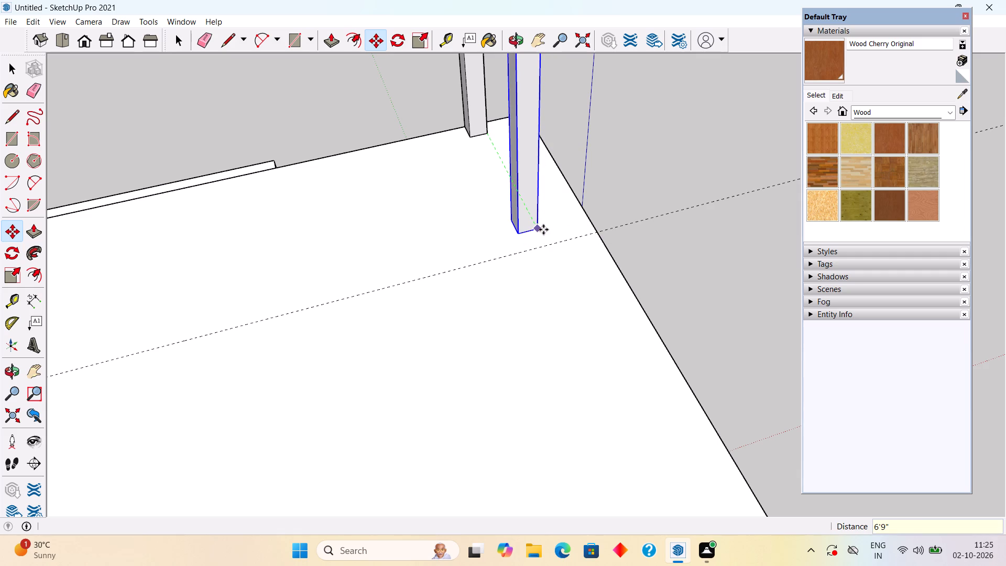
pyautogui.press('space')
# Draw a covering rectangle about 19' 3" by 7' 6 3/4" from the rear rooftop column's top outer corner to the side wall's opposite top corner.
pyautogui.scroll(-12, 543, 230)
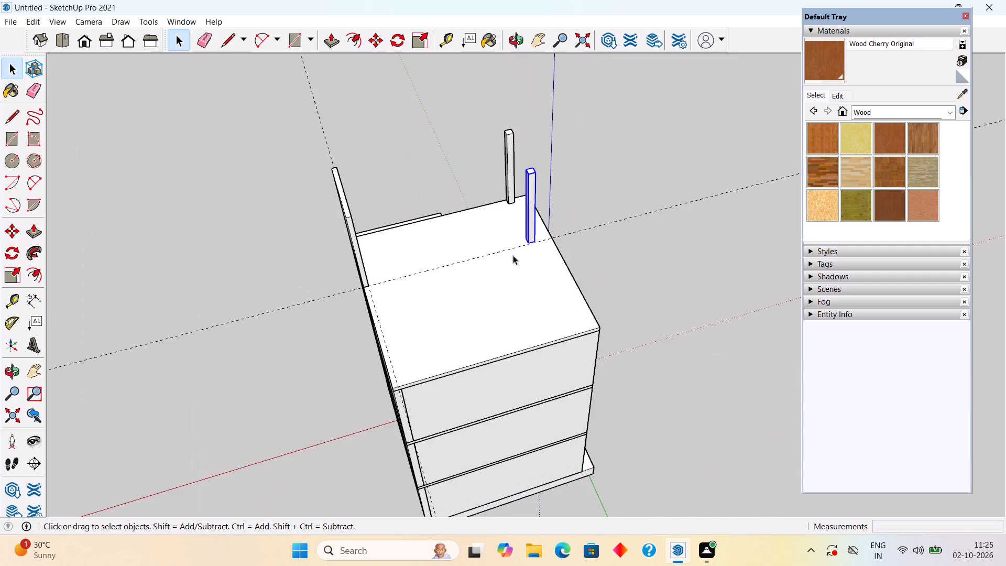
pyautogui.moveTo(483, 323); pyautogui.dragTo(674, 280, button='middle')
pyautogui.moveTo(512, 352); pyautogui.dragTo(668, 385, button='middle')
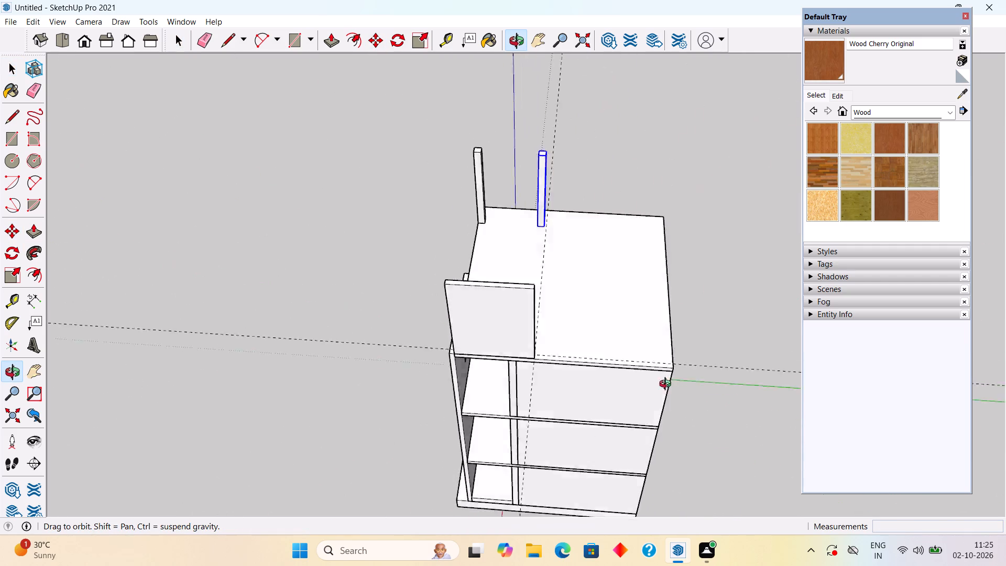
pyautogui.moveTo(668, 385); pyautogui.dragTo(485, 286, button='middle')
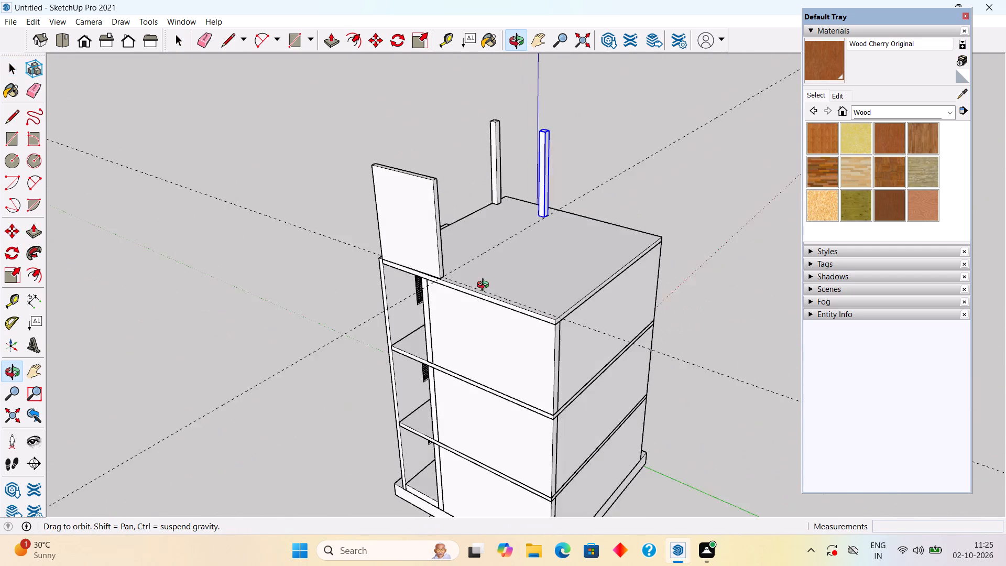
pyautogui.moveTo(485, 286); pyautogui.dragTo(919, 396, button='middle')
pyautogui.moveTo(599, 266); pyautogui.dragTo(845, 194, button='middle')
pyautogui.moveTo(485, 192); pyautogui.dragTo(549, 224, button='middle')
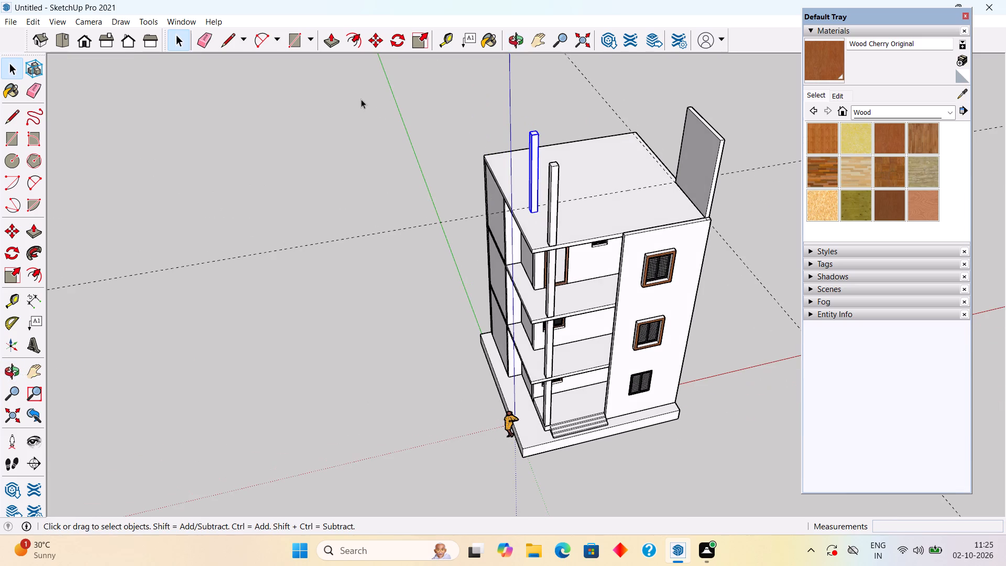
pyautogui.click(361, 99)
pyautogui.moveTo(633, 134); pyautogui.dragTo(493, 260, button='middle')
pyautogui.press('r')
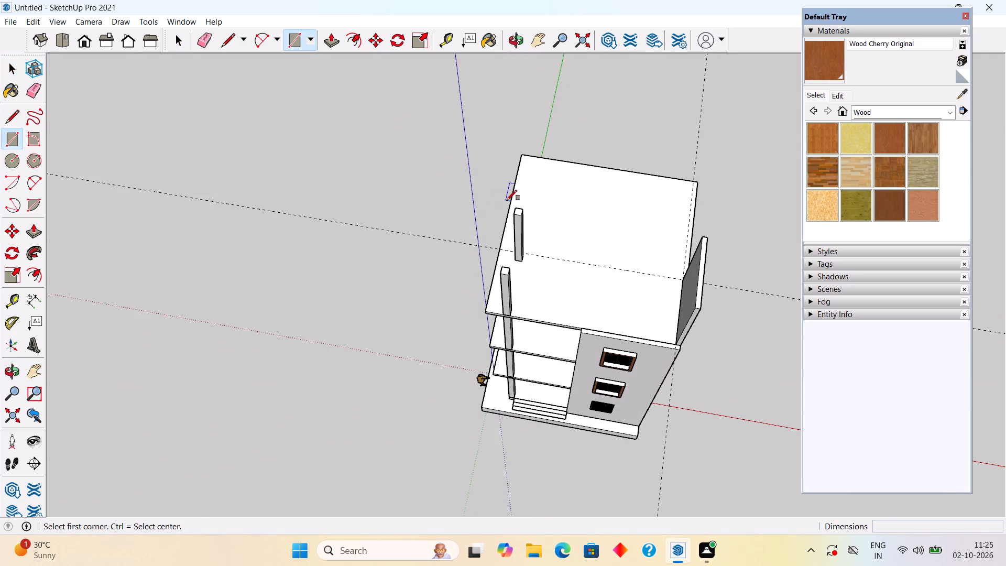
pyautogui.click(518, 206)
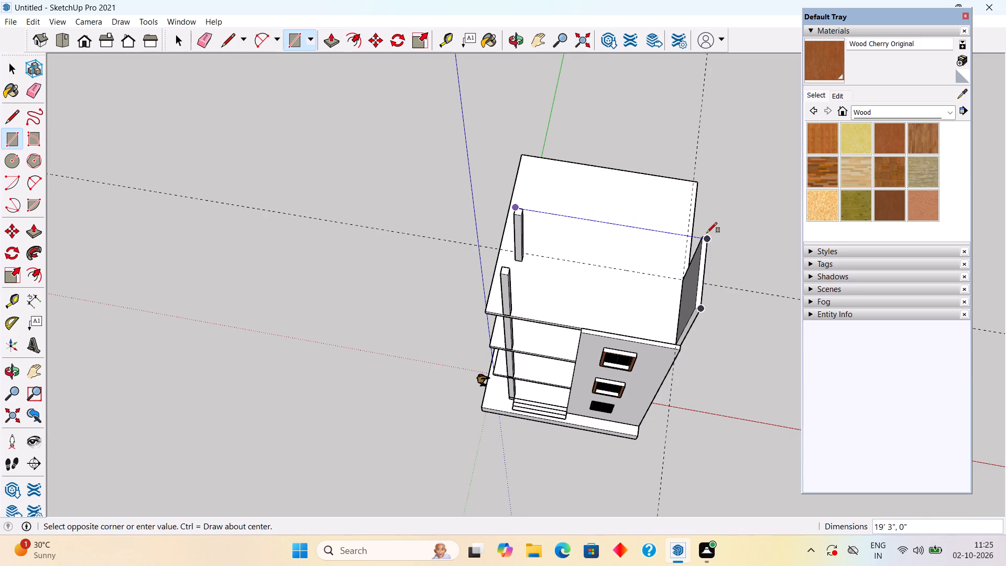
pyautogui.click(703, 296)
# Push/pull the covering rectangle above the rooftop columns upward by 5" to make it a slab.
pyautogui.moveTo(682, 328); pyautogui.dragTo(357, 123, button='middle')
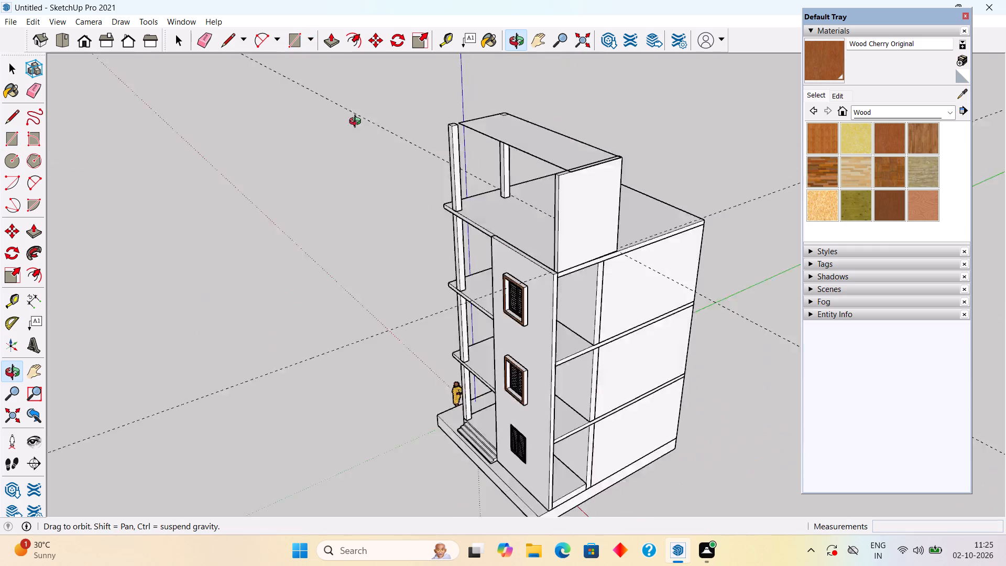
pyautogui.moveTo(357, 123); pyautogui.dragTo(336, 134, button='middle')
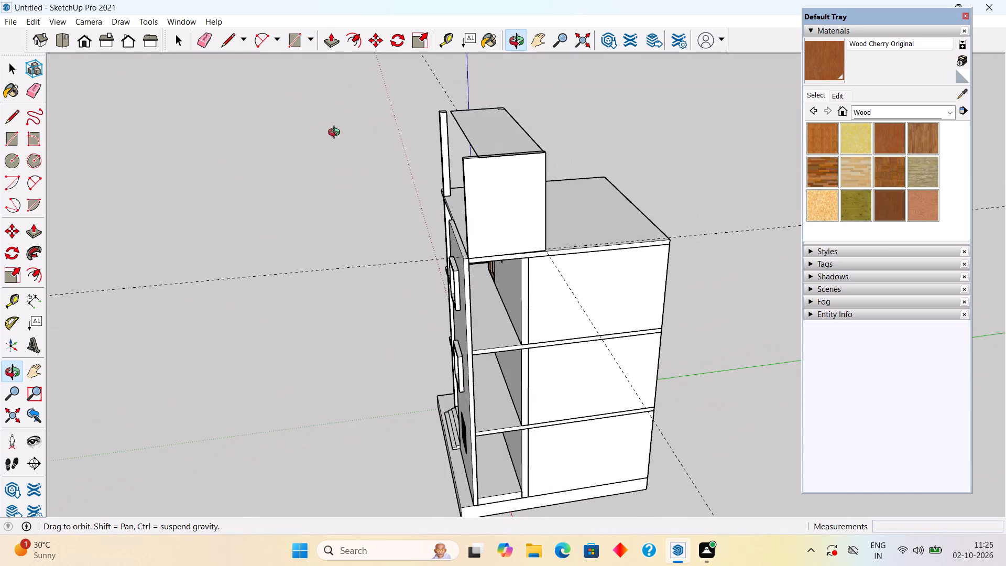
pyautogui.moveTo(336, 134); pyautogui.dragTo(330, 136, button='middle')
pyautogui.scroll(-2, 325, 141)
pyautogui.moveTo(392, 178); pyautogui.dragTo(597, 108, button='middle')
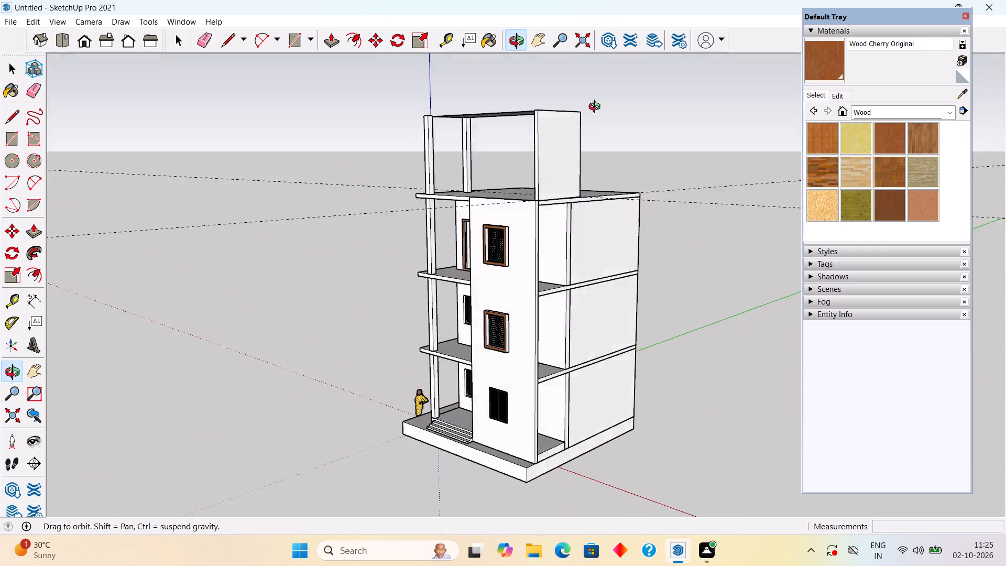
pyautogui.moveTo(597, 108); pyautogui.dragTo(629, 152, button='middle')
pyautogui.press('space')
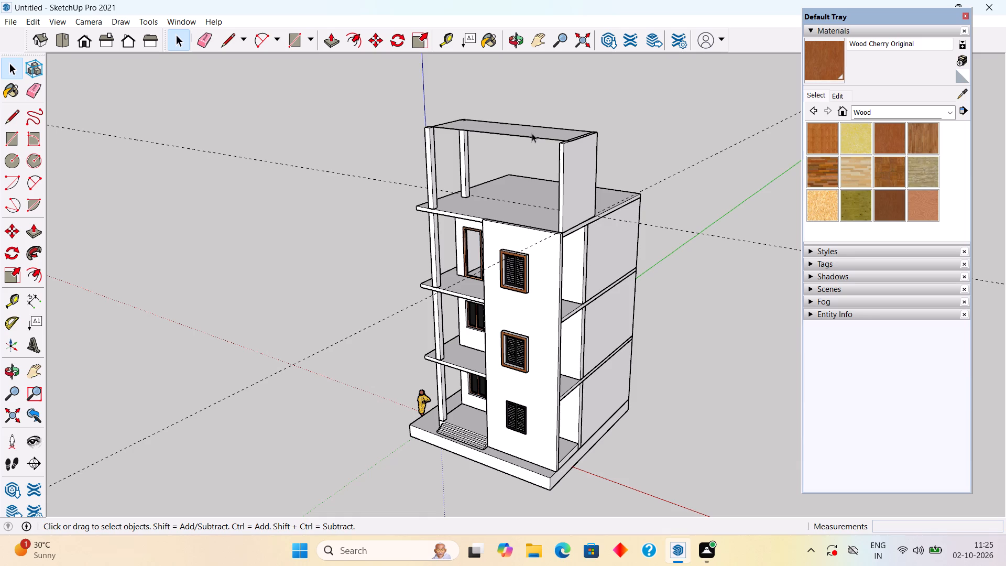
pyautogui.moveTo(532, 134); pyautogui.dragTo(548, 224)
pyautogui.moveTo(507, 94); pyautogui.dragTo(569, 246, button='middle')
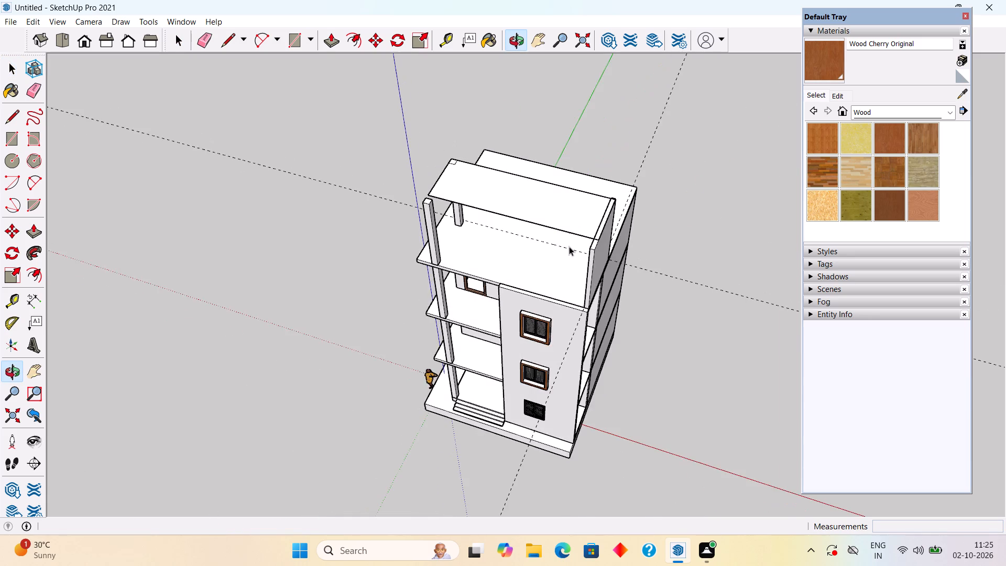
pyautogui.scroll(4, 545, 202)
pyautogui.click(555, 210)
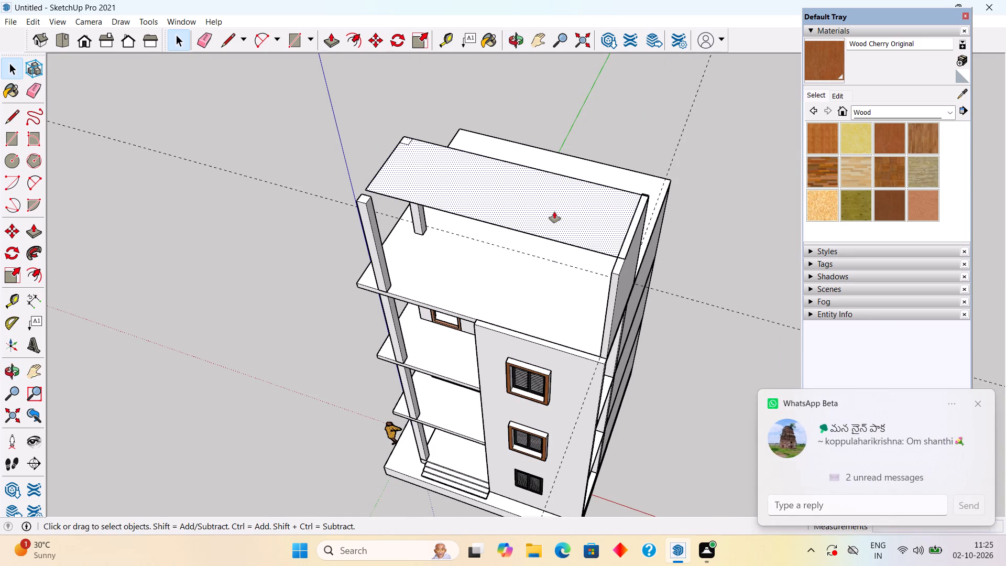
pyautogui.press('p')
pyautogui.click(554, 212)
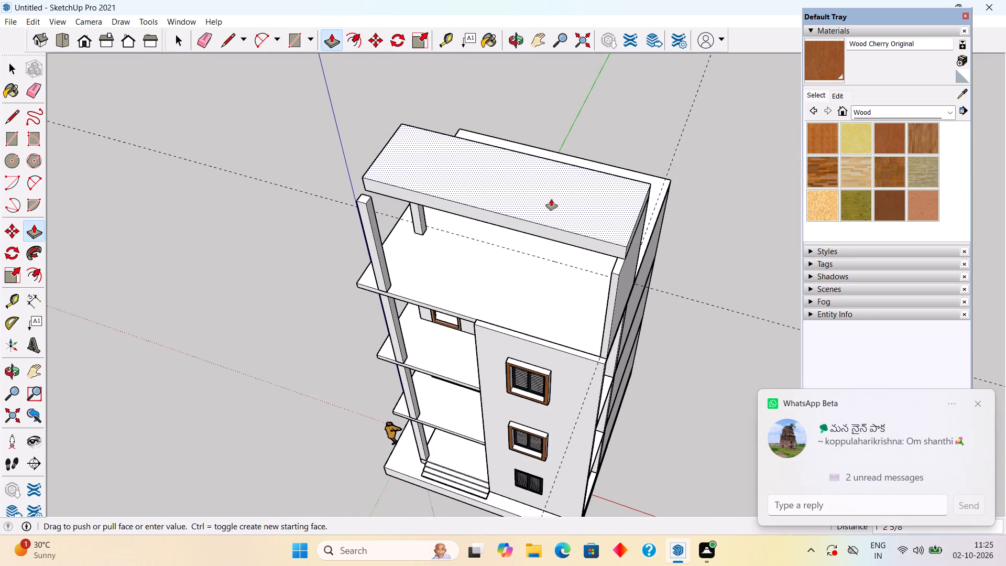
pyautogui.press('5')
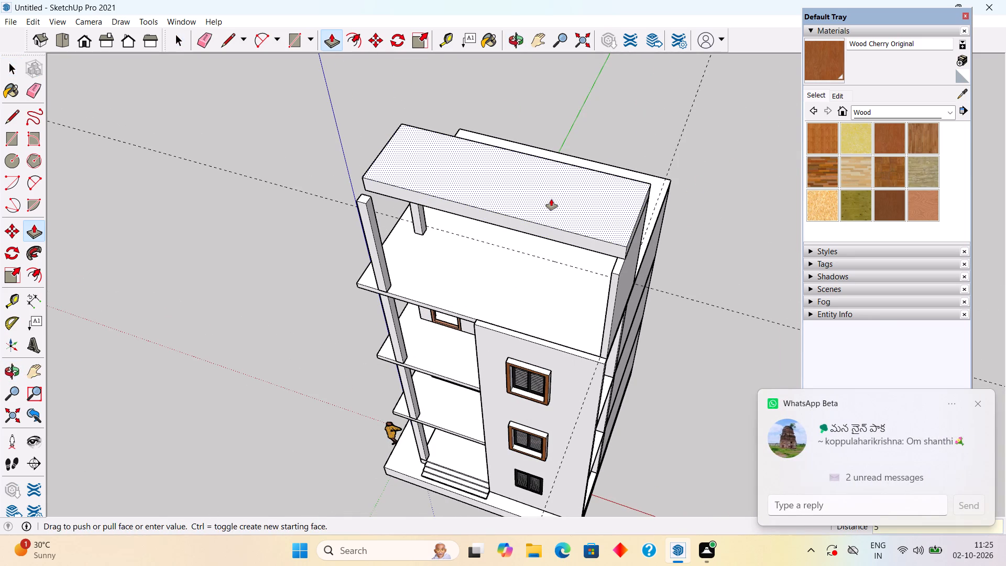
pyautogui.hotkey('shift', '"')
pyautogui.press('Return')
pyautogui.press('space')
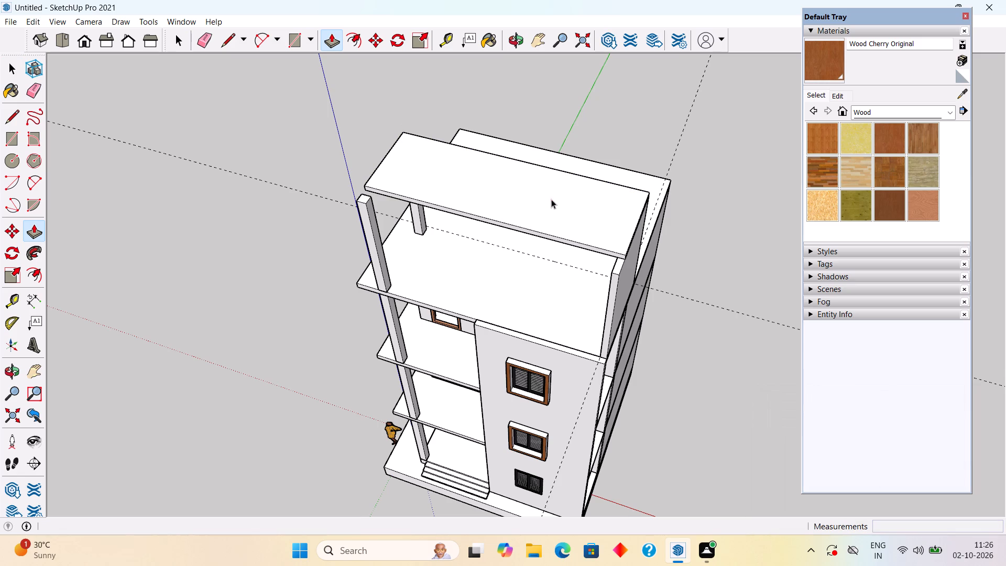
# Extend the front edge face of the top covering about 1' 4 7/8" forward, flush with the side wall's front face.
pyautogui.moveTo(509, 204); pyautogui.dragTo(519, 113, button='middle')
pyautogui.scroll(2, 483, 158)
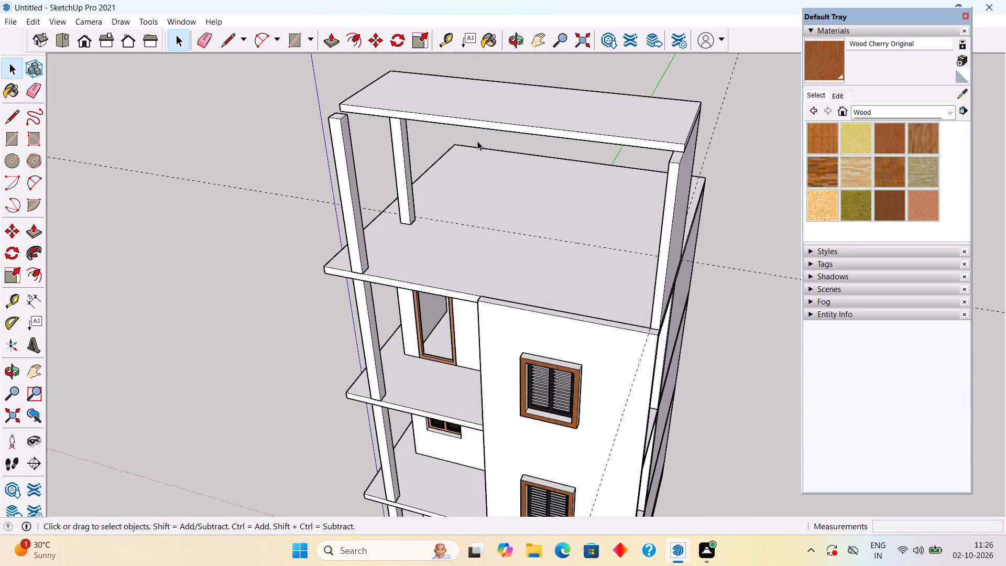
pyautogui.press('p')
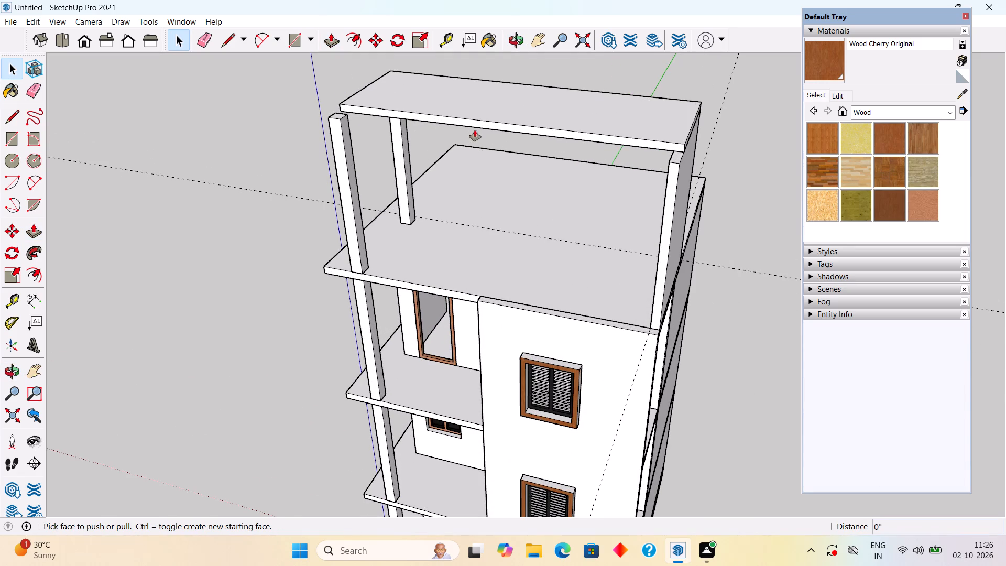
pyautogui.click(477, 123)
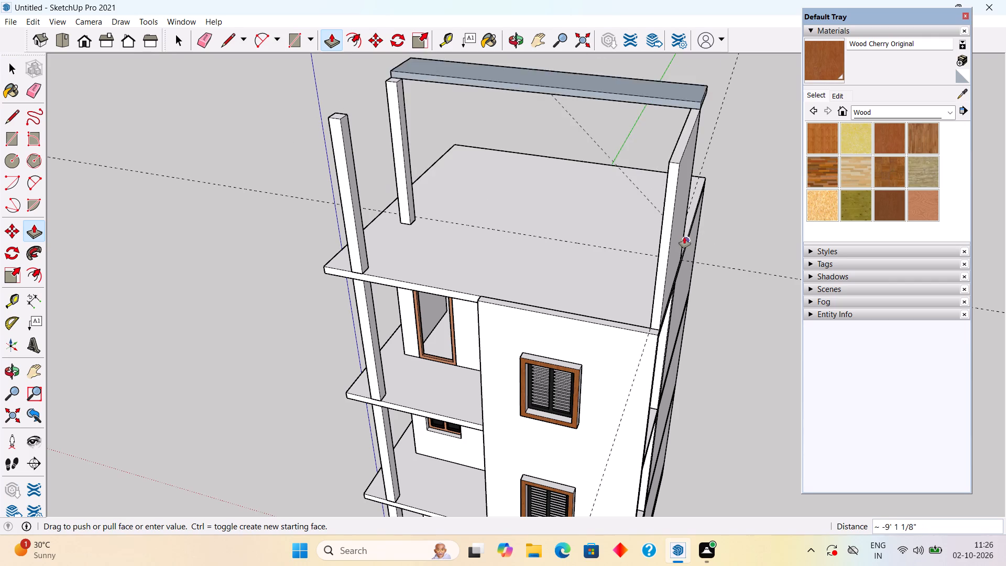
pyautogui.click(670, 245)
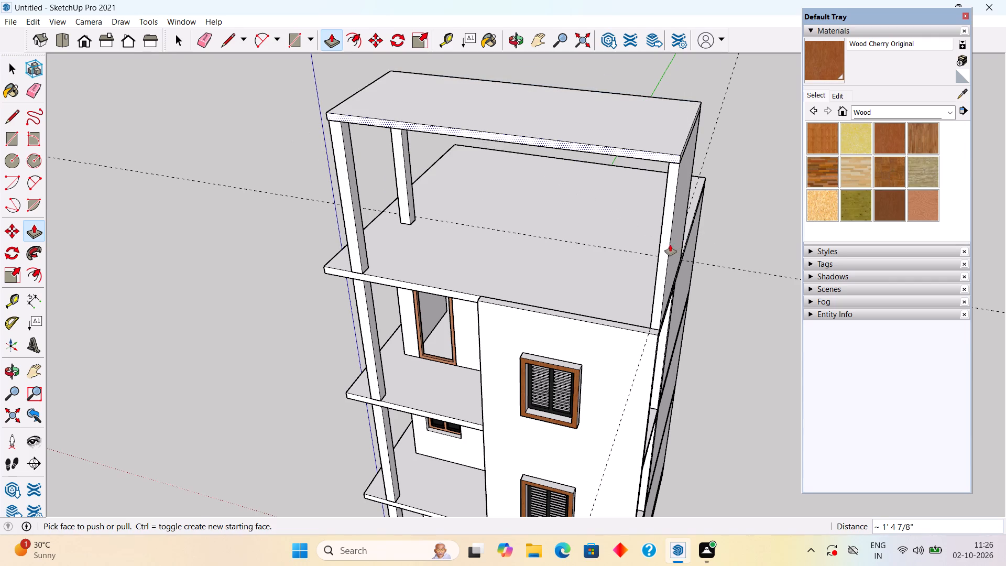
# Push the rear end face of the rooftop side wall in about 1 1/2", flush with the covering's rear edge.
pyautogui.moveTo(635, 116); pyautogui.dragTo(296, 136, button='middle')
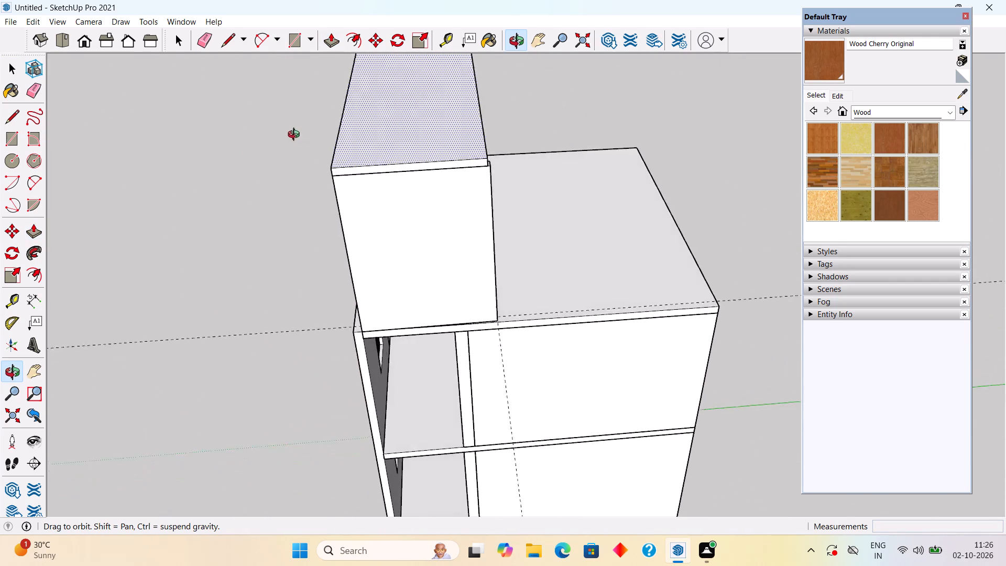
pyautogui.moveTo(296, 136); pyautogui.dragTo(254, 345, button='middle')
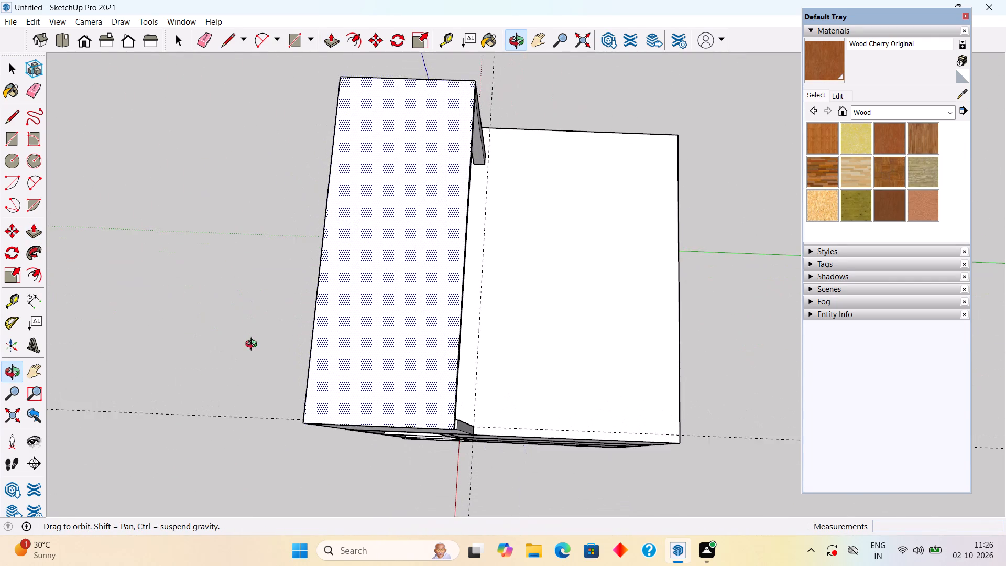
pyautogui.moveTo(254, 345); pyautogui.dragTo(157, 278, button='middle')
pyautogui.scroll(2, 368, 315)
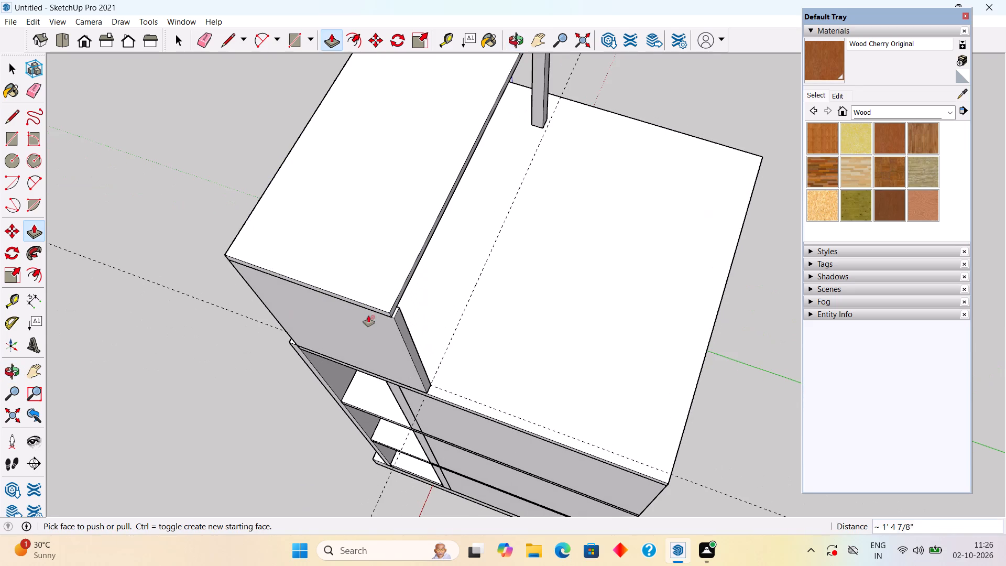
pyautogui.scroll(1, 368, 315)
pyautogui.moveTo(414, 379); pyautogui.dragTo(341, 329, button='middle')
pyautogui.scroll(-4, 341, 329)
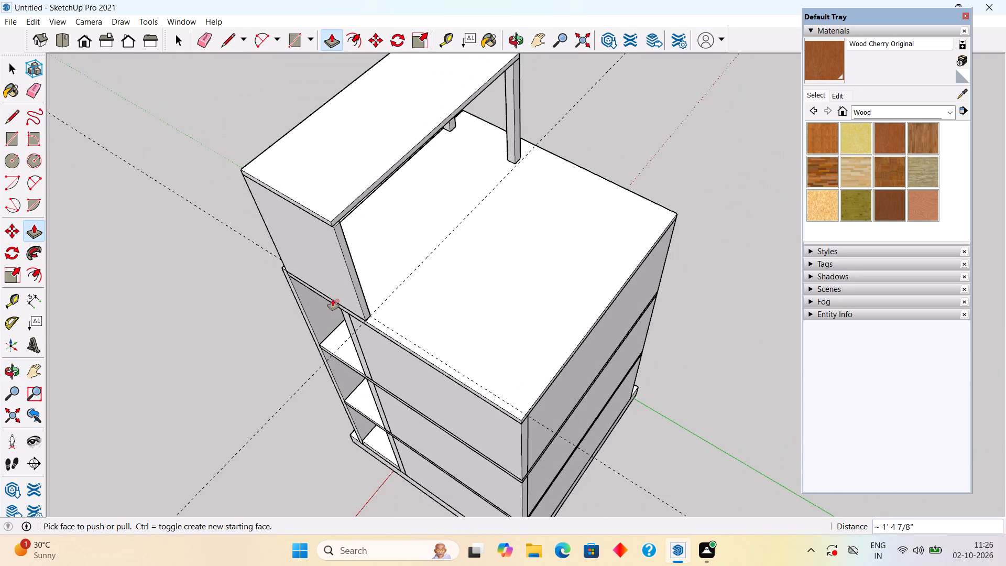
pyautogui.press('space')
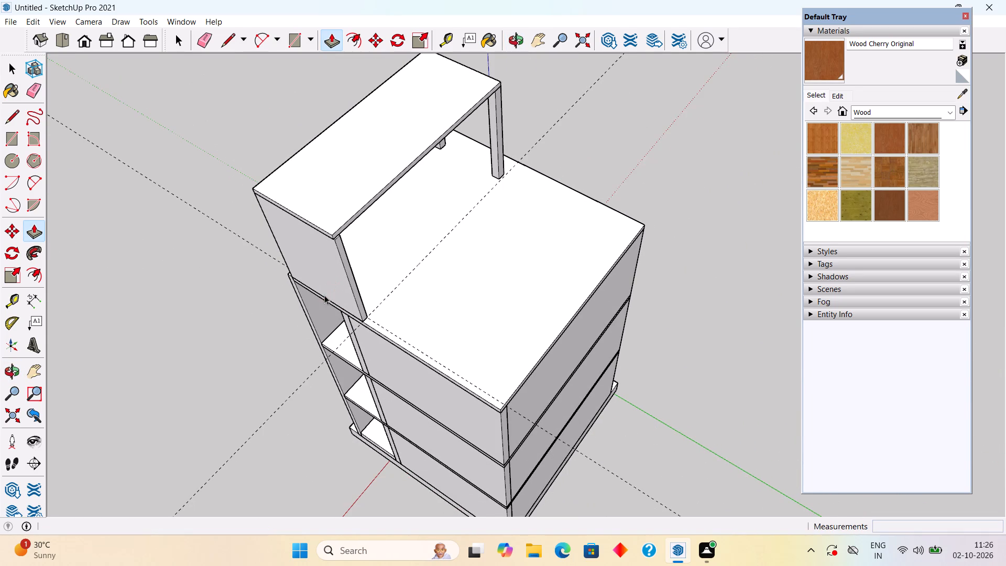
pyautogui.tripleClick(324, 290)
pyautogui.scroll(5, 351, 244)
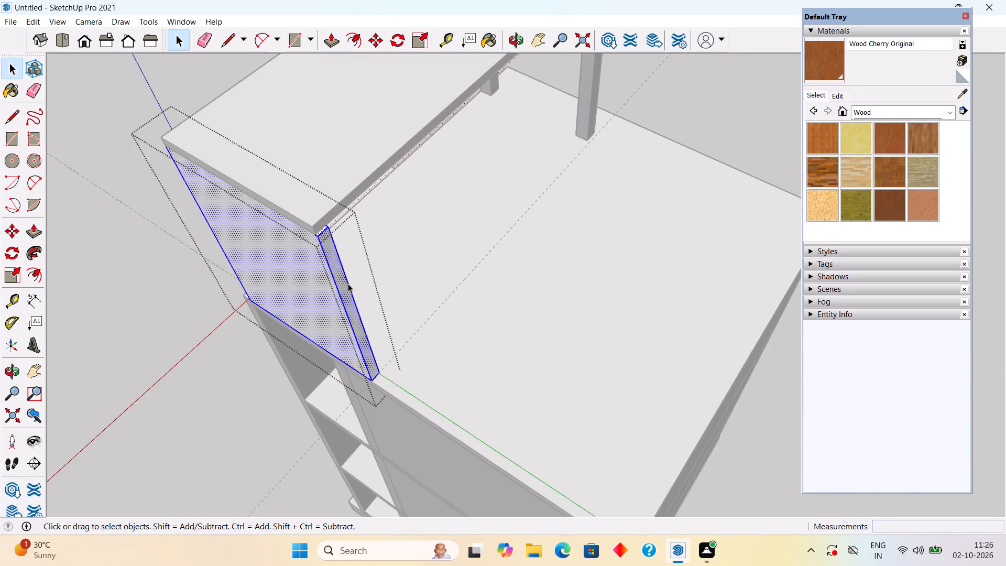
pyautogui.press('p')
pyautogui.click(338, 276)
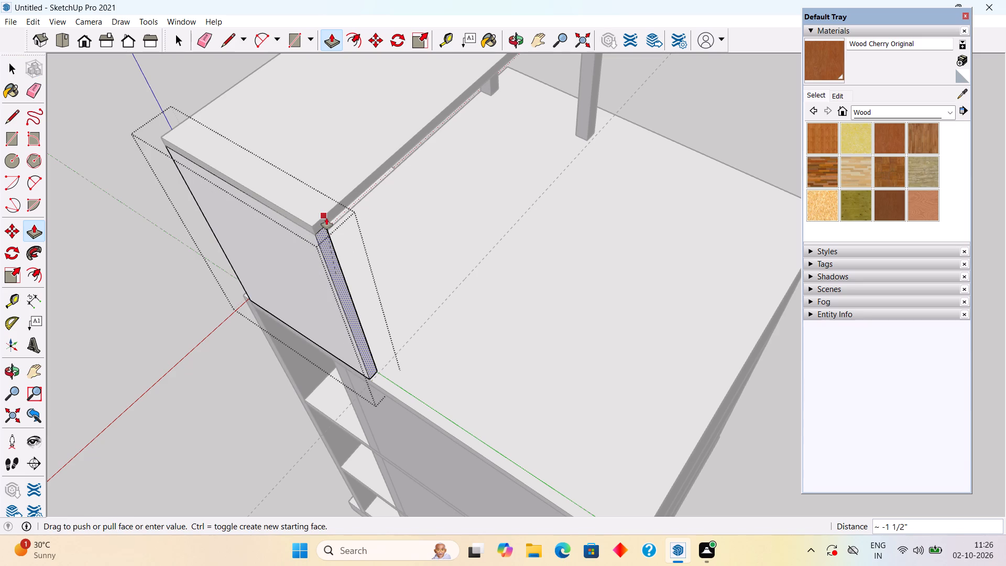
pyautogui.click(326, 218)
pyautogui.press('space')
pyautogui.scroll(-5, 321, 239)
pyautogui.moveTo(173, 391); pyautogui.dragTo(255, 340, button='middle')
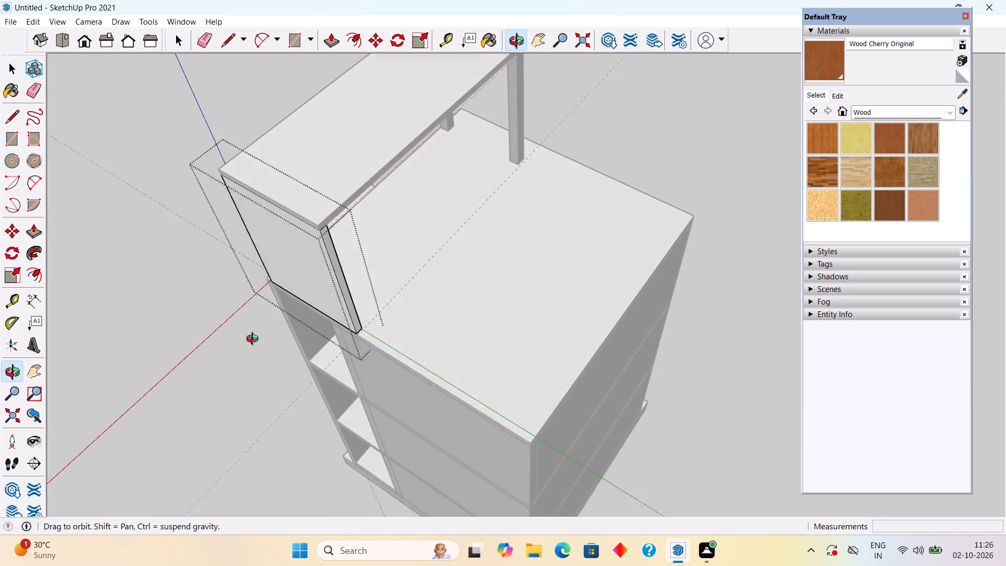
pyautogui.moveTo(255, 340); pyautogui.dragTo(481, 190, button='middle')
pyautogui.scroll(-9, 482, 190)
pyautogui.click(398, 252)
# Examine the whole house from the front and the open side, including the rooftop covering.
pyautogui.moveTo(409, 245); pyautogui.dragTo(579, 232, button='middle')
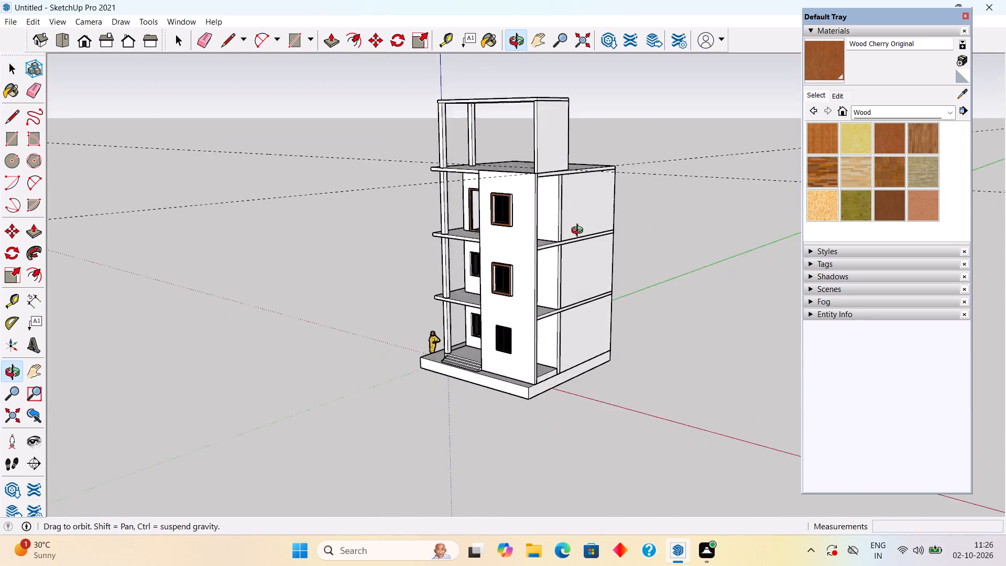
pyautogui.moveTo(579, 232); pyautogui.dragTo(628, 233, button='middle')
pyautogui.scroll(-4, 616, 226)
pyautogui.scroll(-1, 502, 269)
pyautogui.moveTo(502, 269); pyautogui.dragTo(738, 258, button='middle')
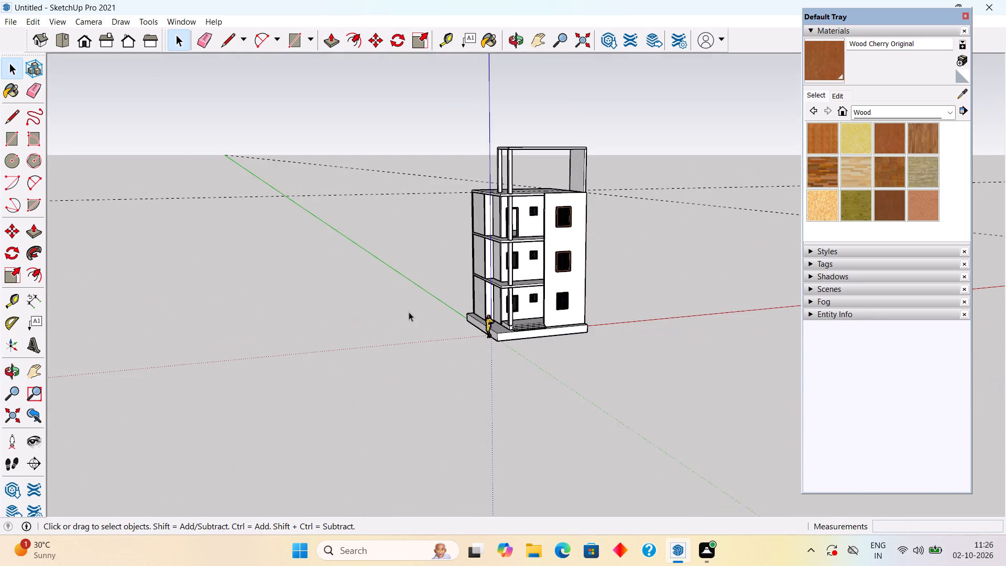
pyautogui.moveTo(409, 312); pyautogui.dragTo(732, 279, button='middle')
pyautogui.moveTo(571, 339); pyautogui.dragTo(643, 425, button='middle')
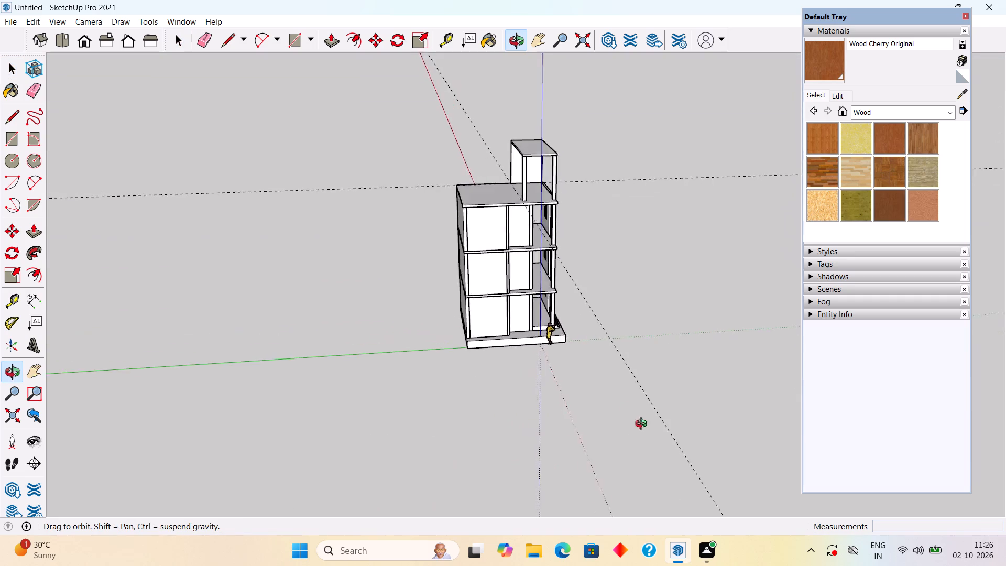
pyautogui.moveTo(643, 425); pyautogui.dragTo(521, 476, button='middle')
# Measure the ground-floor gap along the green axis between the side wall's front end and the front corner column.
pyautogui.scroll(-1, 646, 448)
pyautogui.scroll(6, 509, 277)
pyautogui.scroll(3, 636, 433)
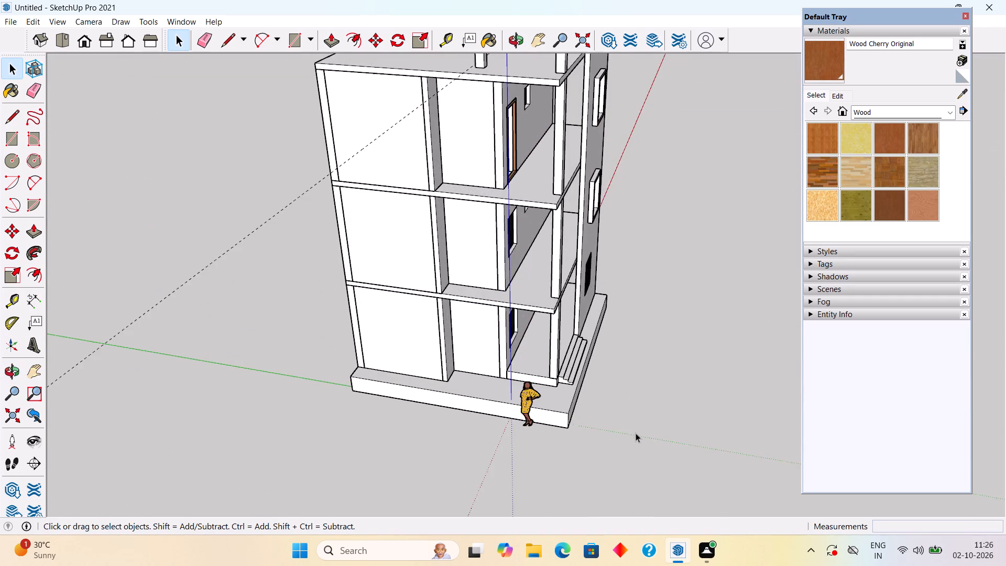
pyautogui.scroll(4, 636, 433)
pyautogui.moveTo(525, 296); pyautogui.dragTo(655, 276, button='middle')
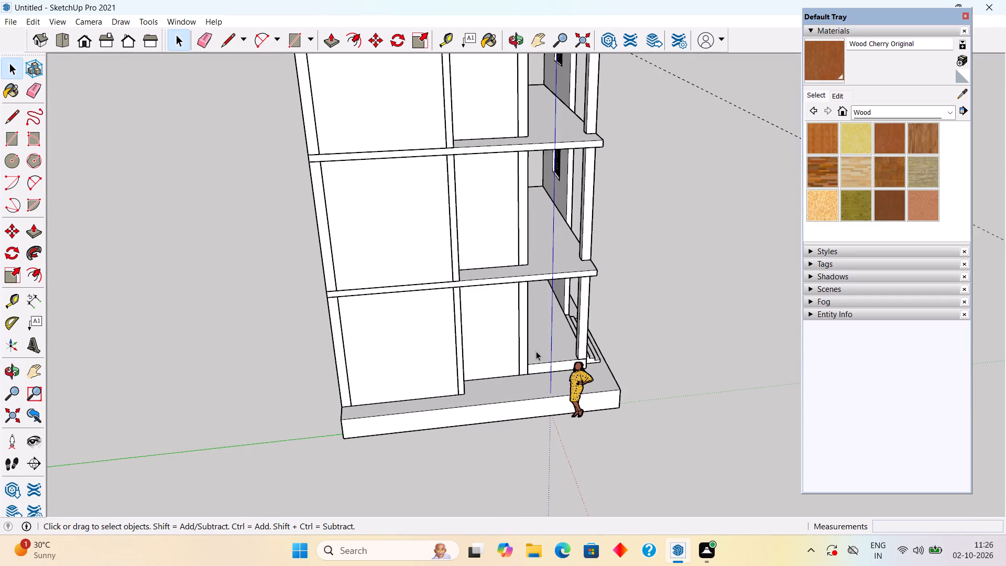
pyautogui.moveTo(536, 351); pyautogui.dragTo(506, 265, button='middle')
pyautogui.scroll(7, 513, 291)
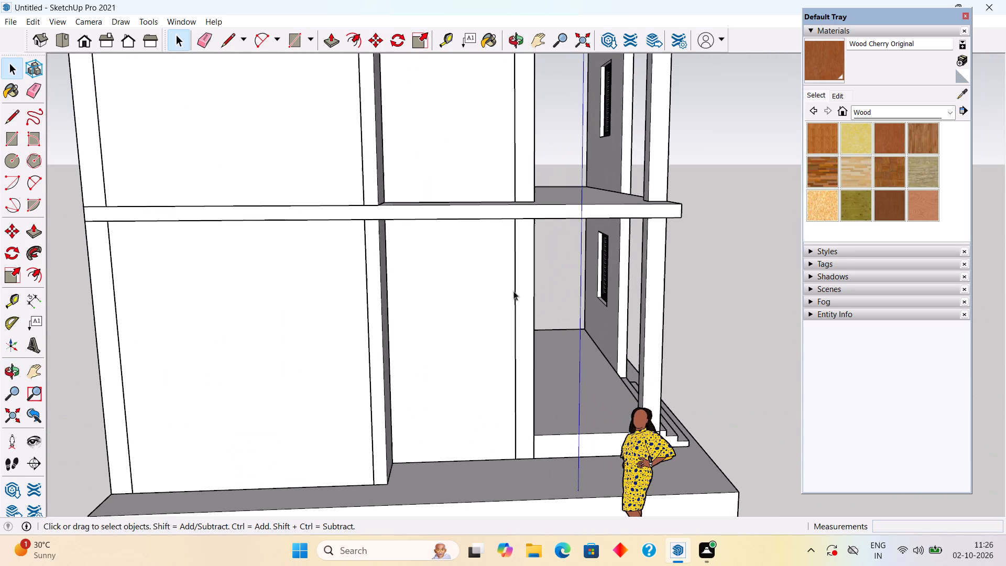
pyautogui.press('t')
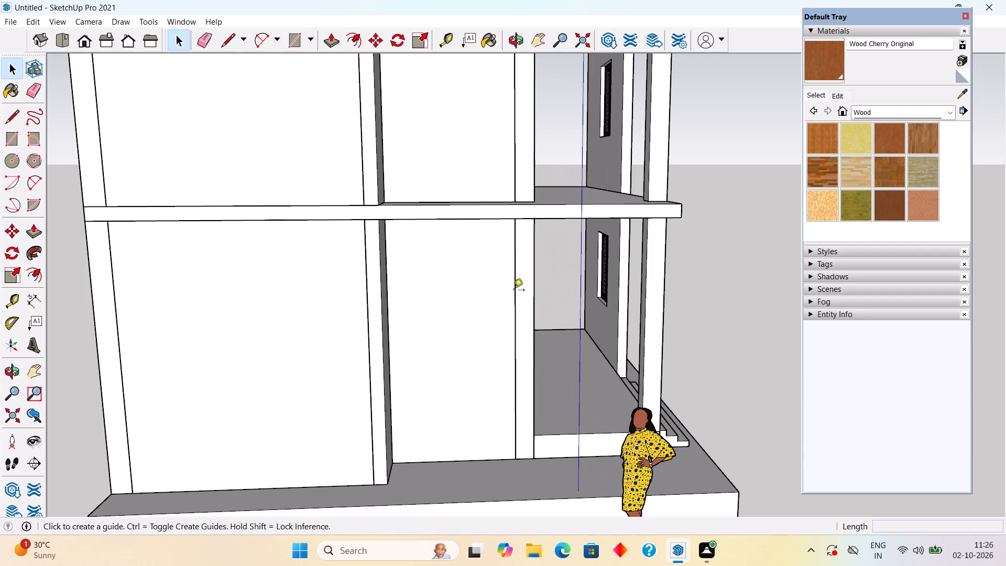
pyautogui.click(533, 299)
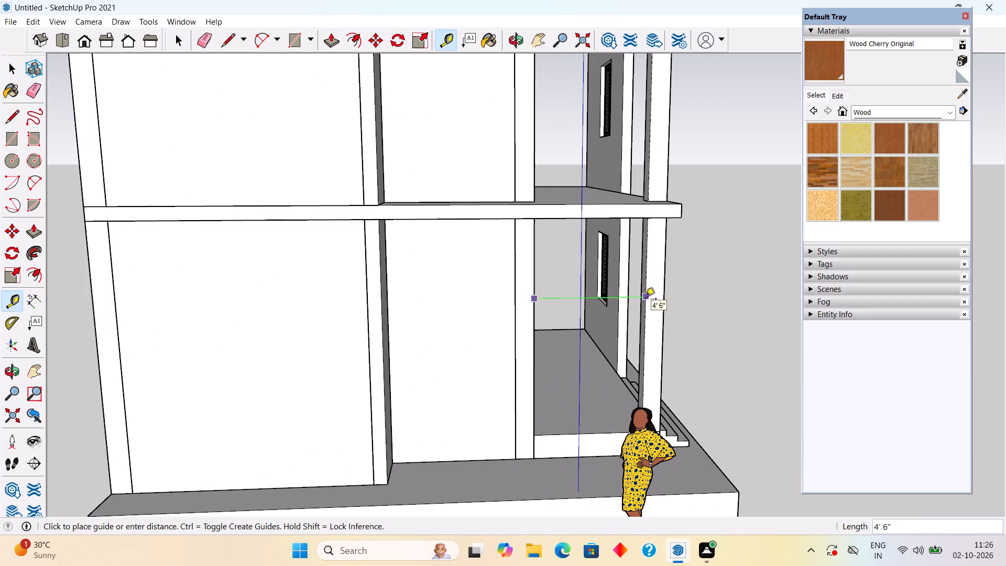
pyautogui.press('space')
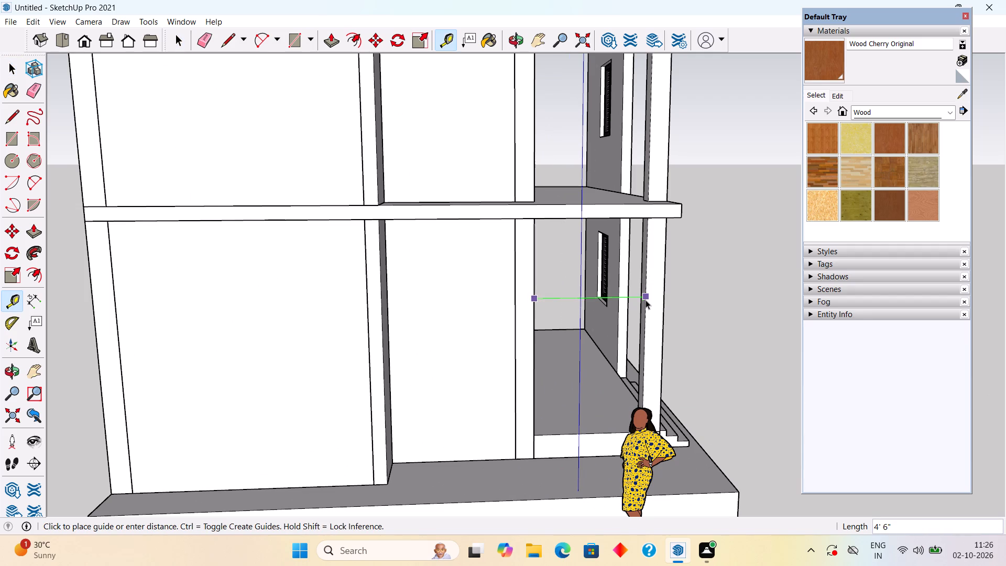
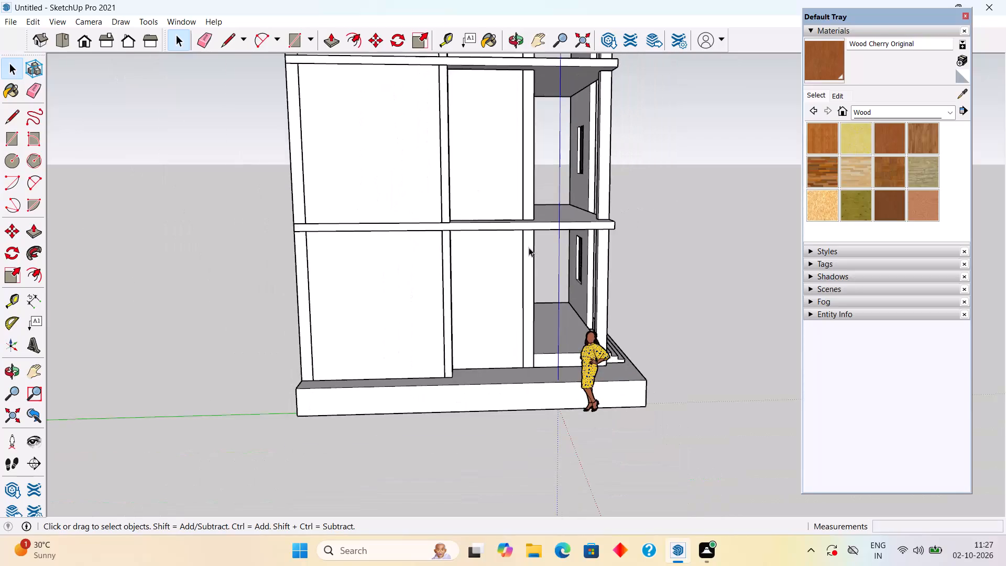
# Examine the rooftop covering and its two front columns from above, below and several sides.
pyautogui.scroll(-9, 516, 229)
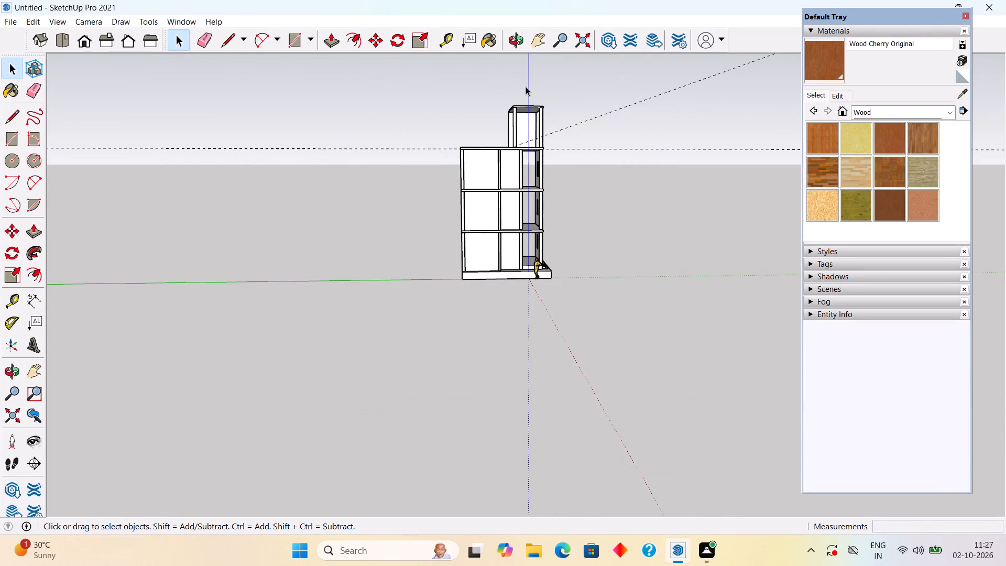
pyautogui.scroll(13, 526, 86)
pyautogui.scroll(1, 527, 201)
pyautogui.moveTo(525, 211); pyautogui.dragTo(396, 286, button='middle')
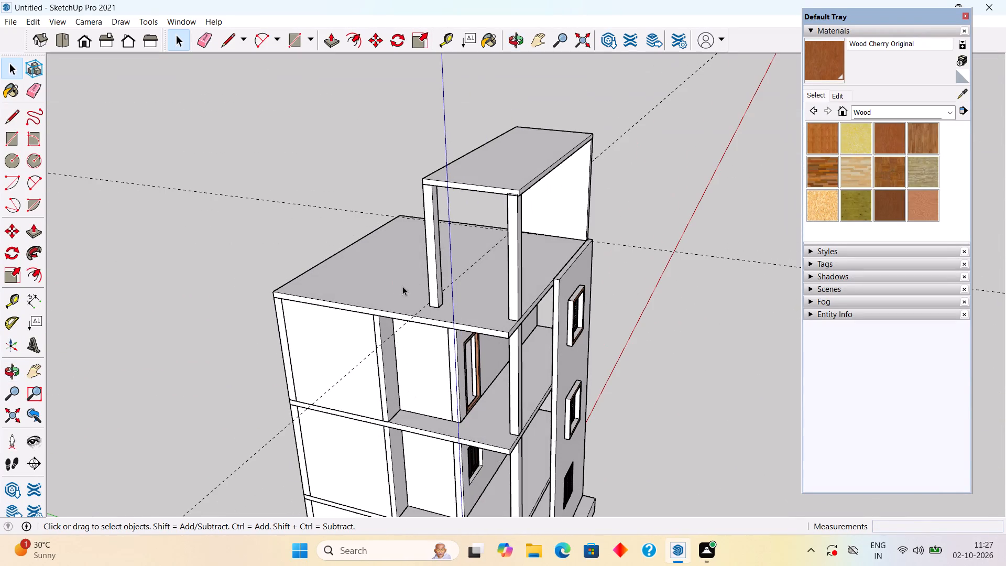
pyautogui.scroll(1, 509, 246)
pyautogui.scroll(13, 513, 173)
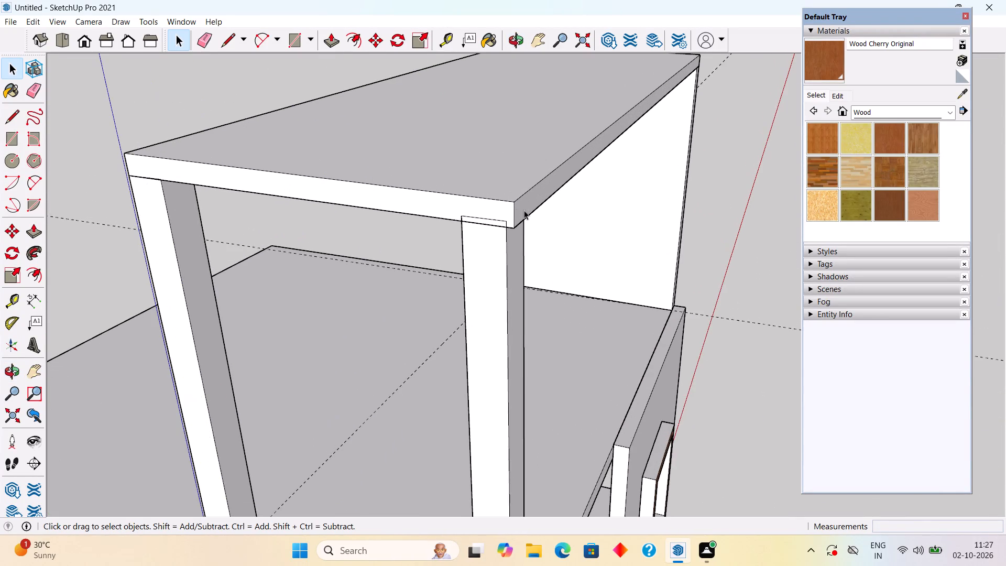
pyautogui.moveTo(508, 228); pyautogui.dragTo(323, 60, button='middle')
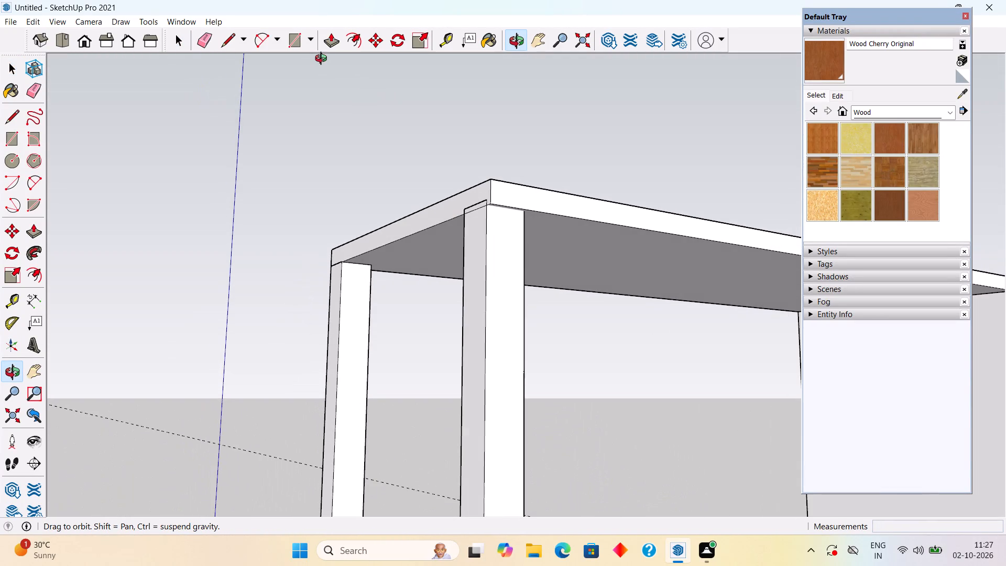
pyautogui.moveTo(323, 60); pyautogui.dragTo(335, 86, button='middle')
pyautogui.scroll(-3, 415, 218)
pyautogui.moveTo(454, 226); pyautogui.dragTo(442, 117, button='middle')
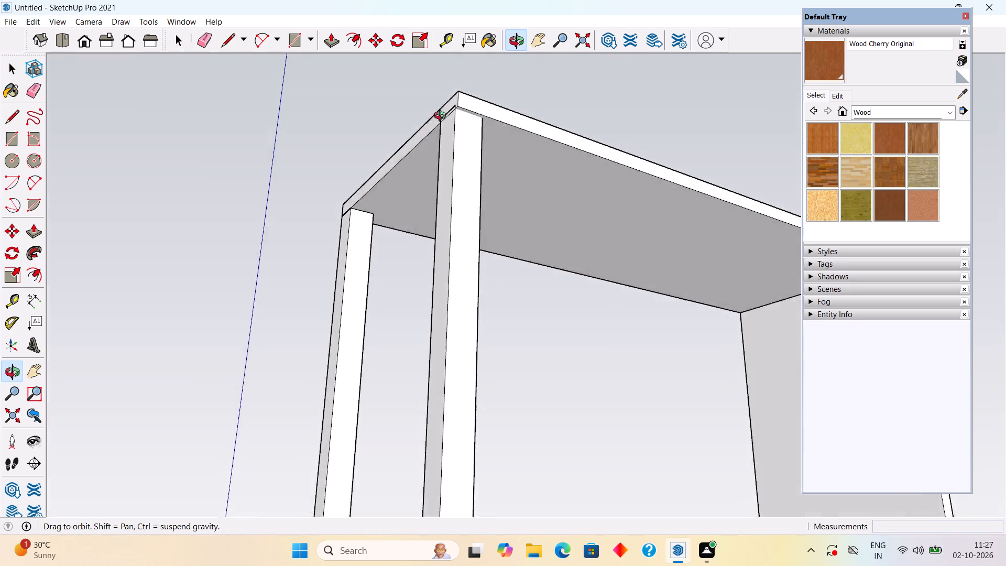
pyautogui.moveTo(442, 117); pyautogui.dragTo(442, 79, button='middle')
pyautogui.scroll(-2, 442, 79)
pyautogui.moveTo(455, 263); pyautogui.dragTo(447, 403, button='middle')
pyautogui.scroll(-1, 448, 401)
pyautogui.scroll(5, 451, 484)
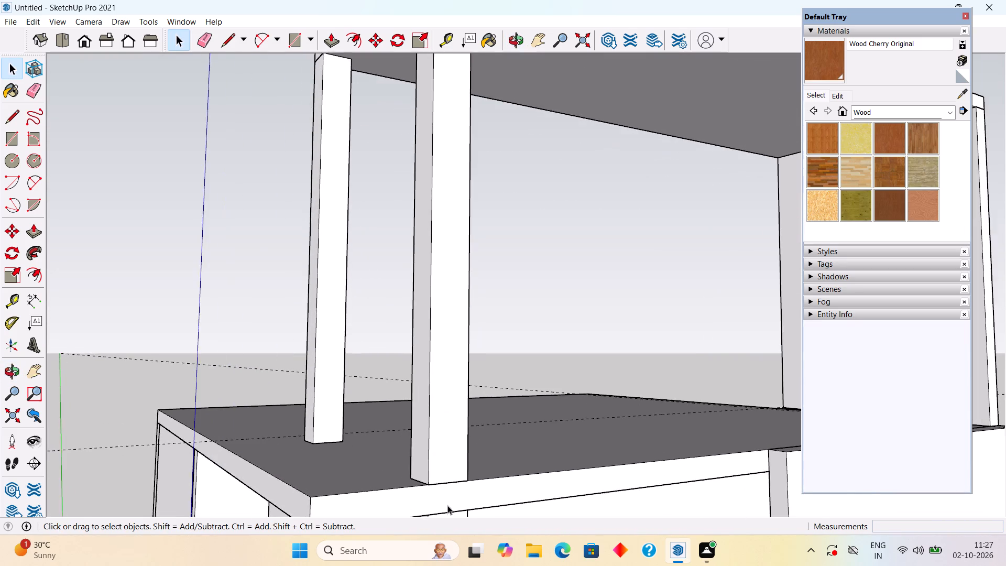
pyautogui.scroll(5, 447, 505)
pyautogui.scroll(2, 429, 460)
pyautogui.click(420, 419)
pyautogui.scroll(-15, 424, 412)
pyautogui.moveTo(415, 330); pyautogui.dragTo(440, 353, button='middle')
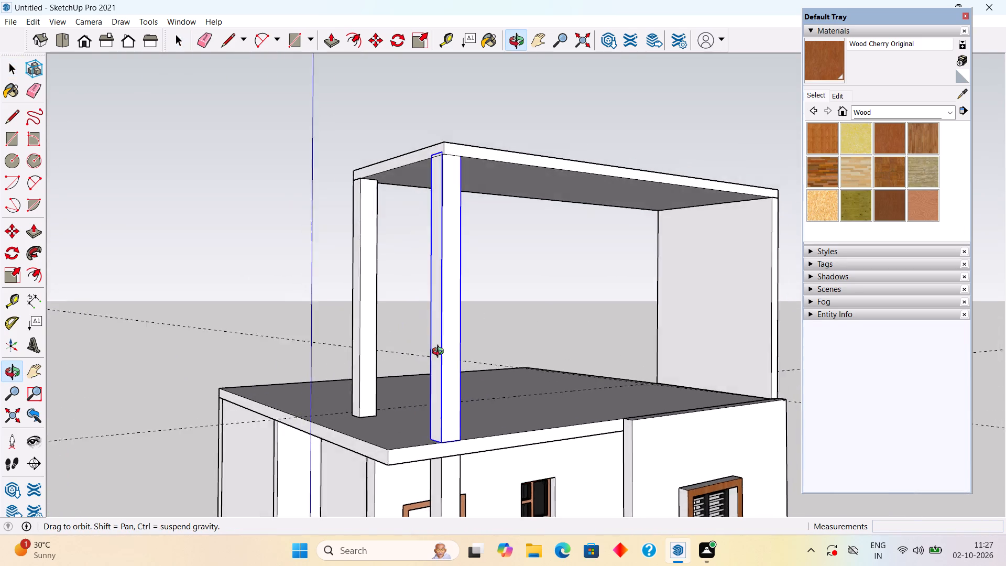
pyautogui.moveTo(440, 353); pyautogui.dragTo(525, 457, button='middle')
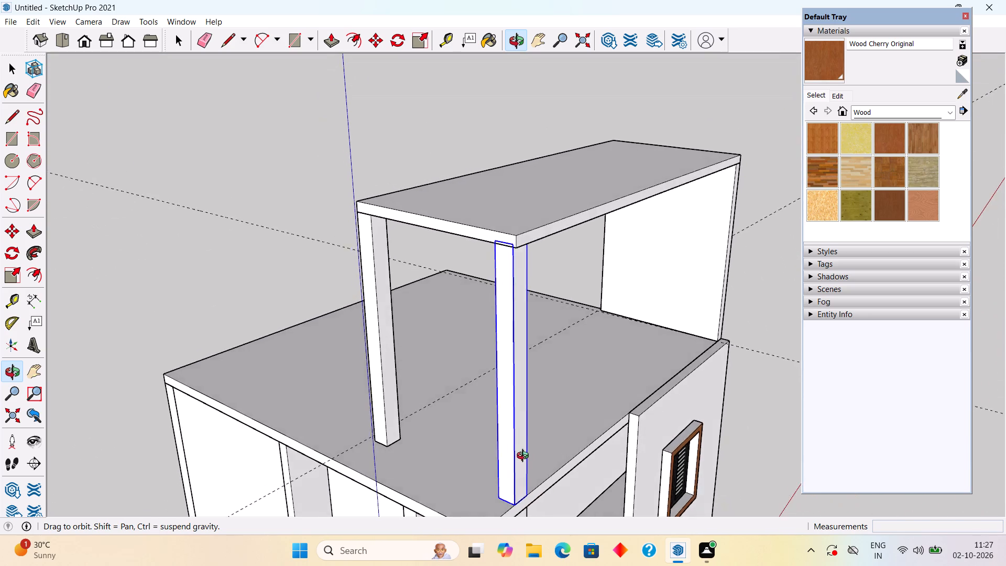
pyautogui.moveTo(525, 457); pyautogui.dragTo(205, 301, button='middle')
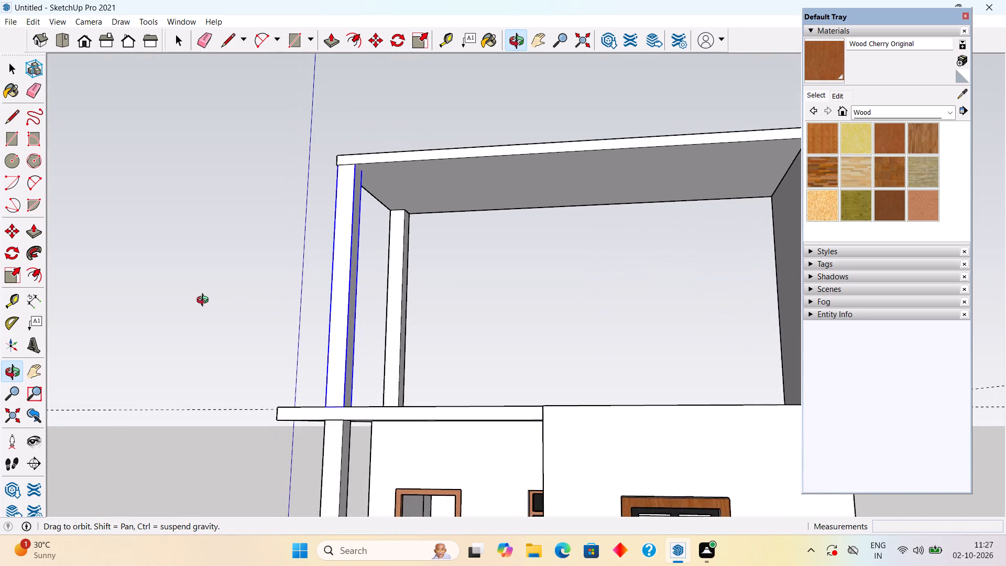
pyautogui.moveTo(205, 301); pyautogui.dragTo(428, 421, button='middle')
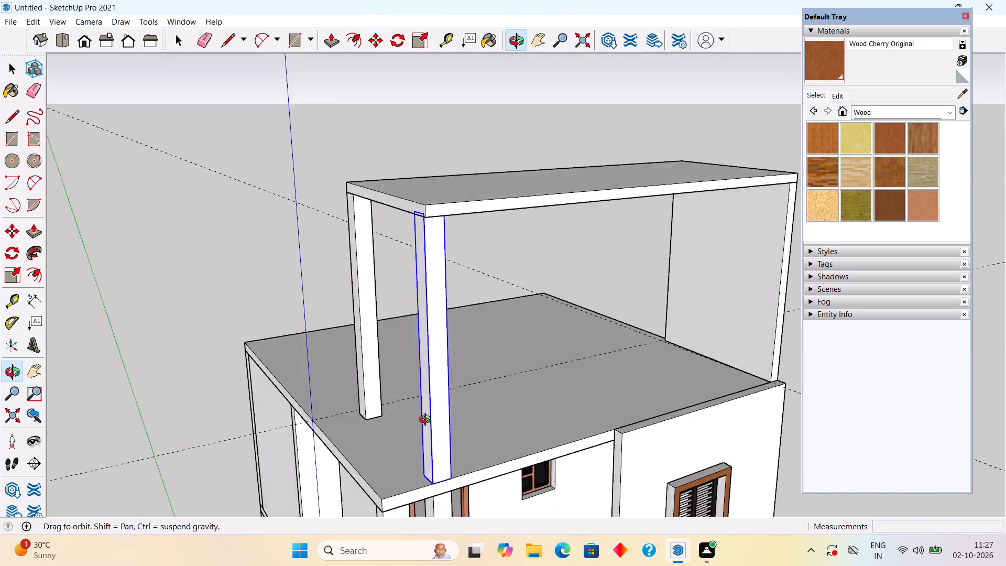
pyautogui.moveTo(428, 421); pyautogui.dragTo(756, 368, button='middle')
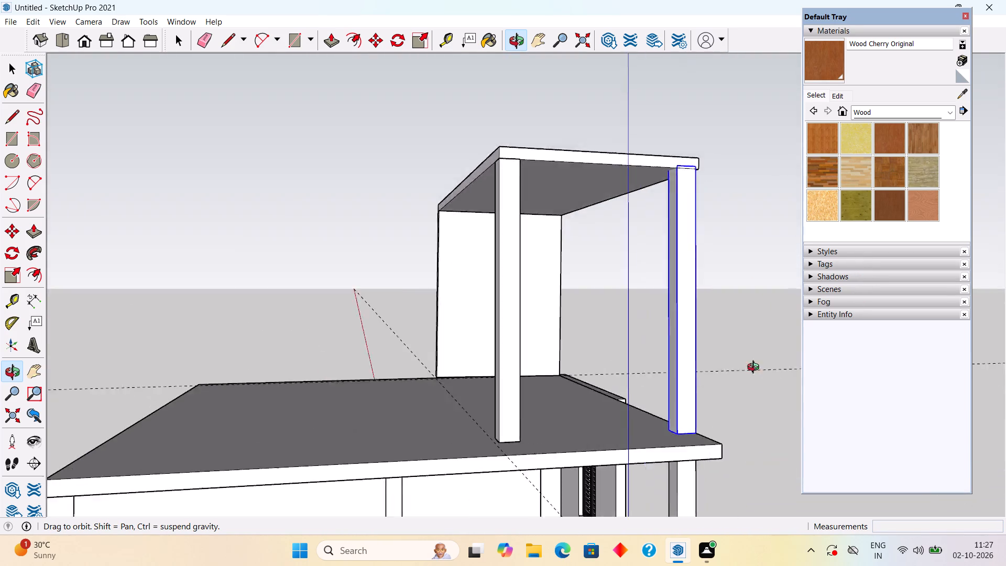
pyautogui.moveTo(756, 368); pyautogui.dragTo(240, 427, button='middle')
pyautogui.scroll(-4, 240, 427)
pyautogui.moveTo(611, 380); pyautogui.dragTo(352, 320, button='middle')
# Examine the rooftop side wall from the rear, including where its base meets the roof slab edge.
pyautogui.click(464, 322)
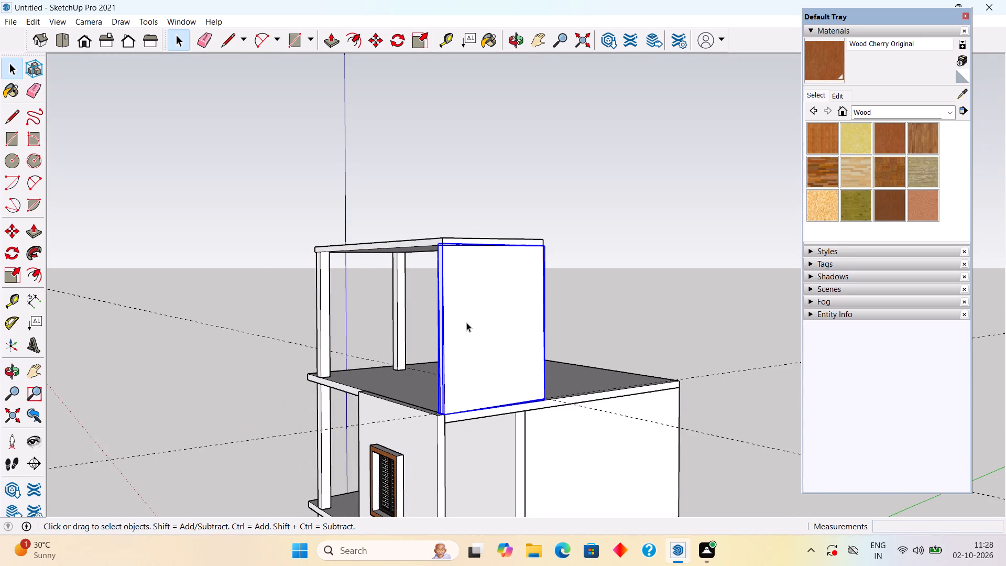
pyautogui.click(563, 134)
pyautogui.moveTo(542, 264); pyautogui.dragTo(415, 292, button='middle')
pyautogui.scroll(4, 417, 319)
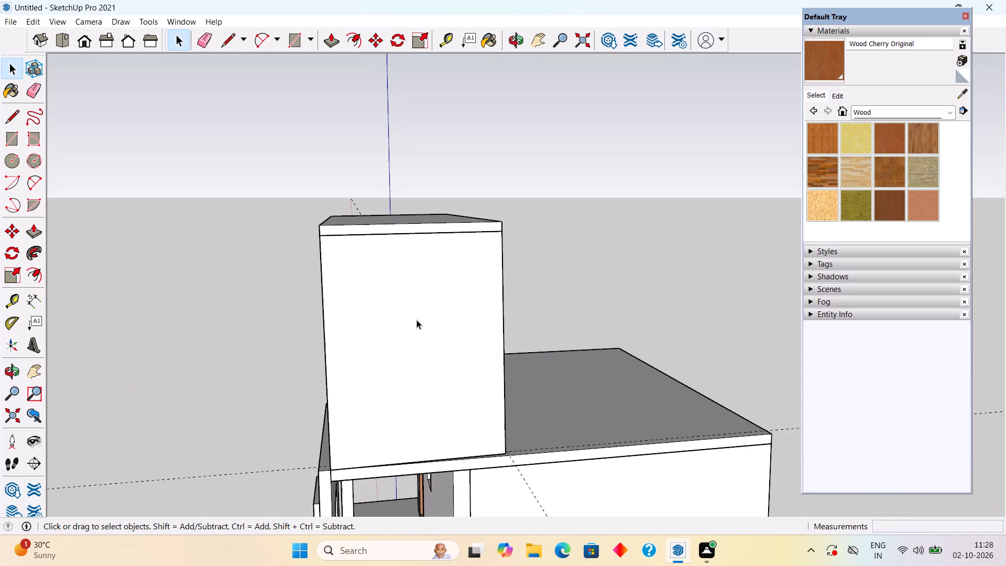
pyautogui.moveTo(434, 323); pyautogui.dragTo(329, 375, button='middle')
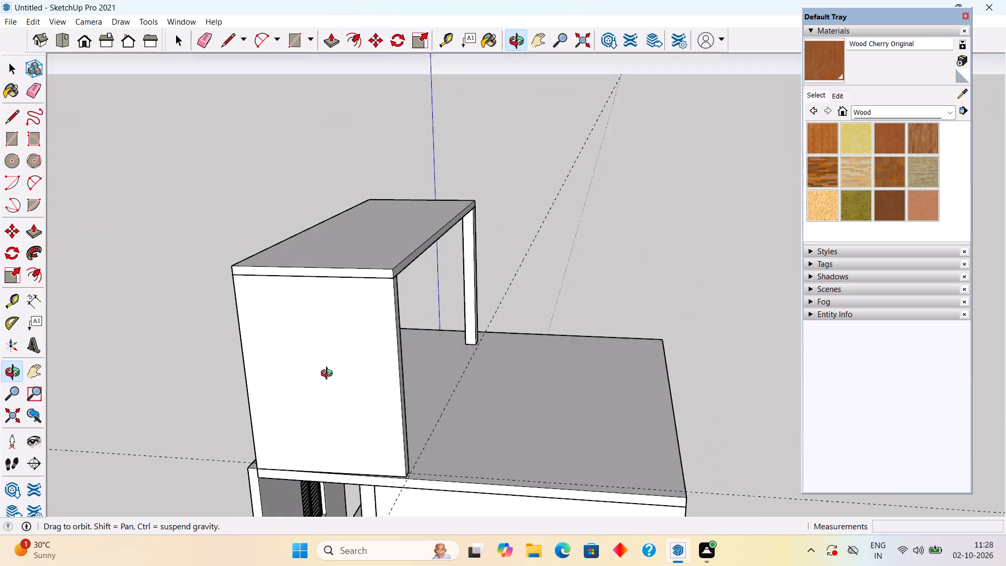
pyautogui.moveTo(329, 375); pyautogui.dragTo(309, 418, button='middle')
pyautogui.scroll(8, 325, 443)
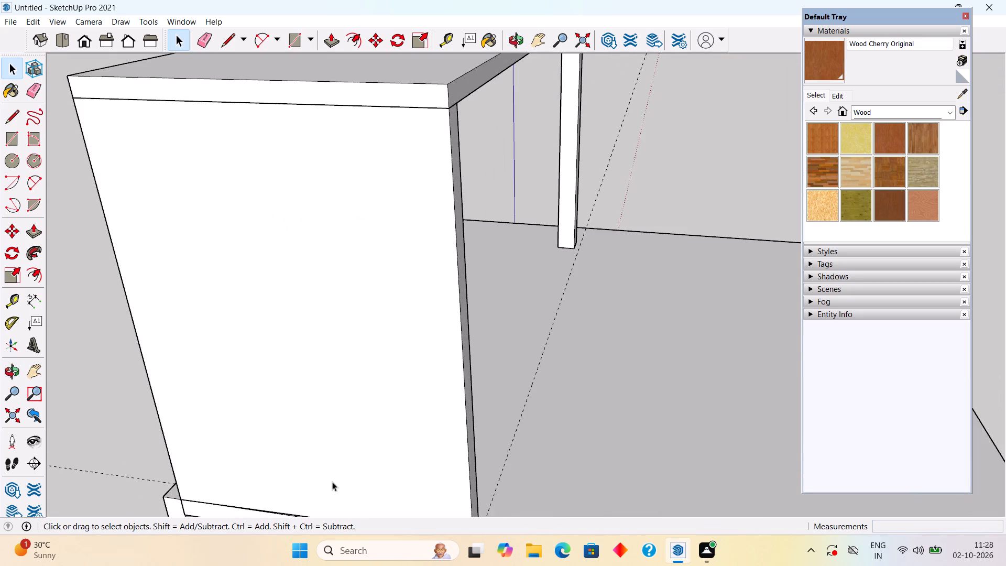
pyautogui.moveTo(316, 434); pyautogui.dragTo(315, 357, button='middle')
pyautogui.scroll(-3, 315, 357)
pyautogui.scroll(6, 390, 493)
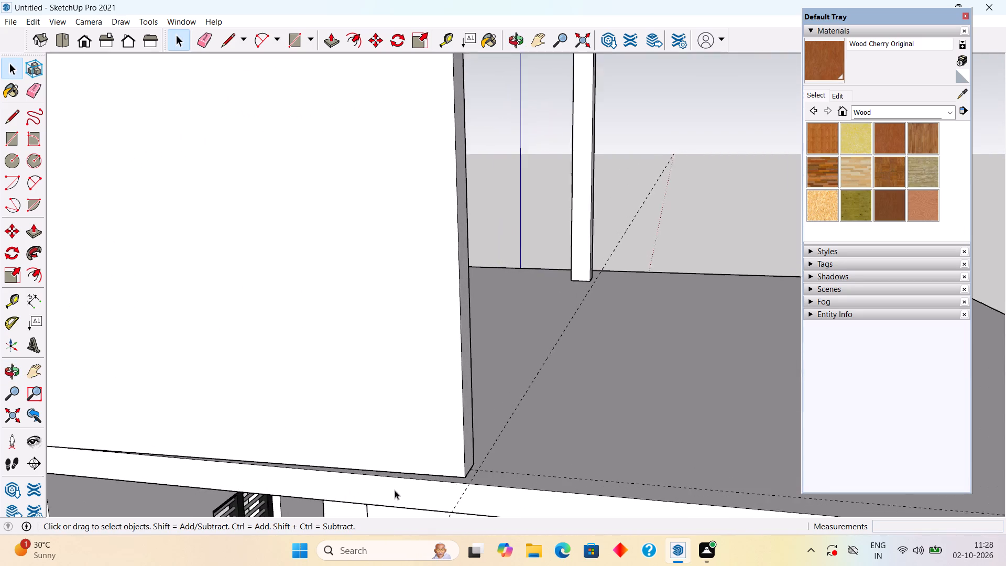
pyautogui.scroll(1, 395, 490)
pyautogui.moveTo(417, 432); pyautogui.dragTo(89, 320, button='middle')
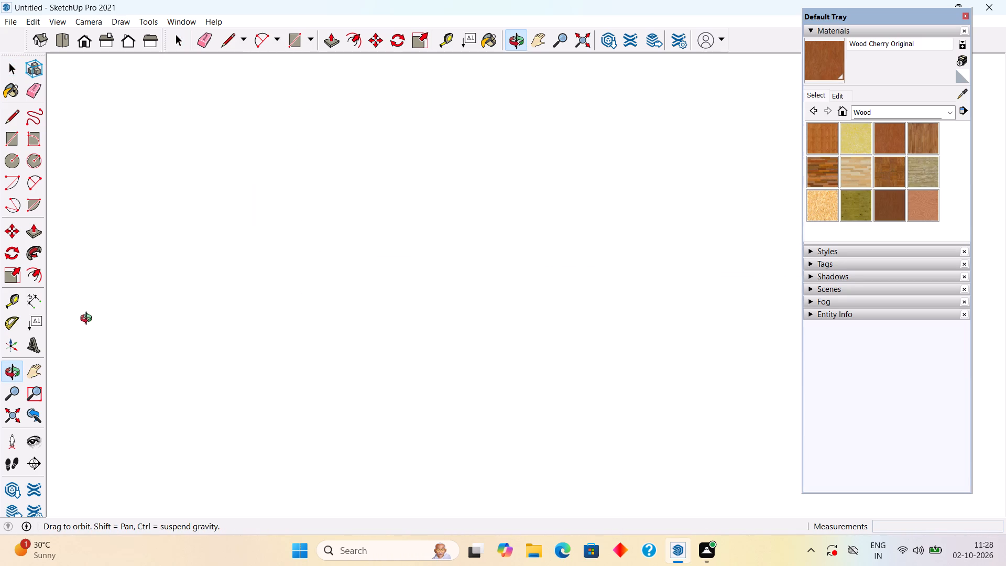
pyautogui.moveTo(89, 320); pyautogui.dragTo(107, 357, button='middle')
pyautogui.scroll(4, 268, 417)
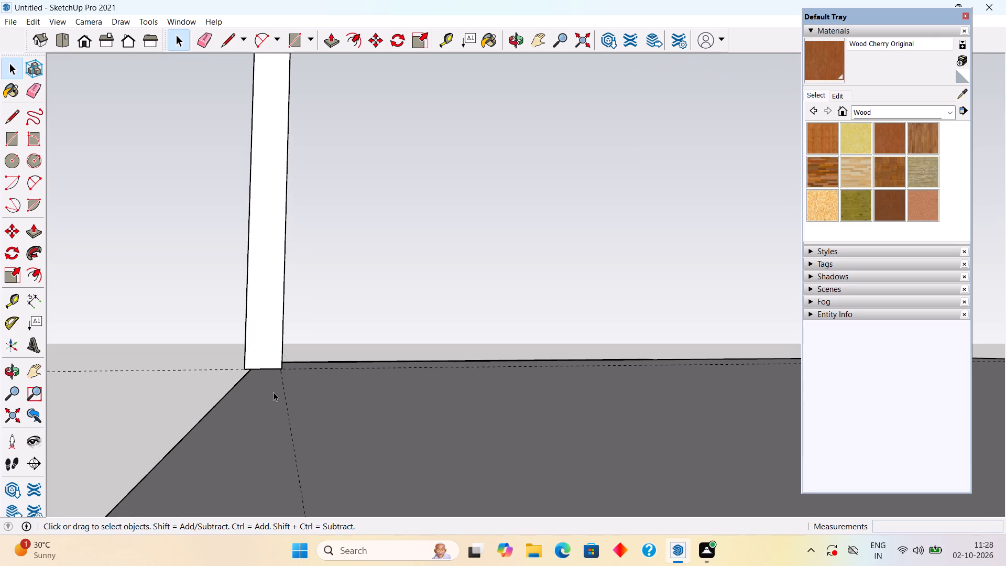
pyautogui.middleClick(275, 388)
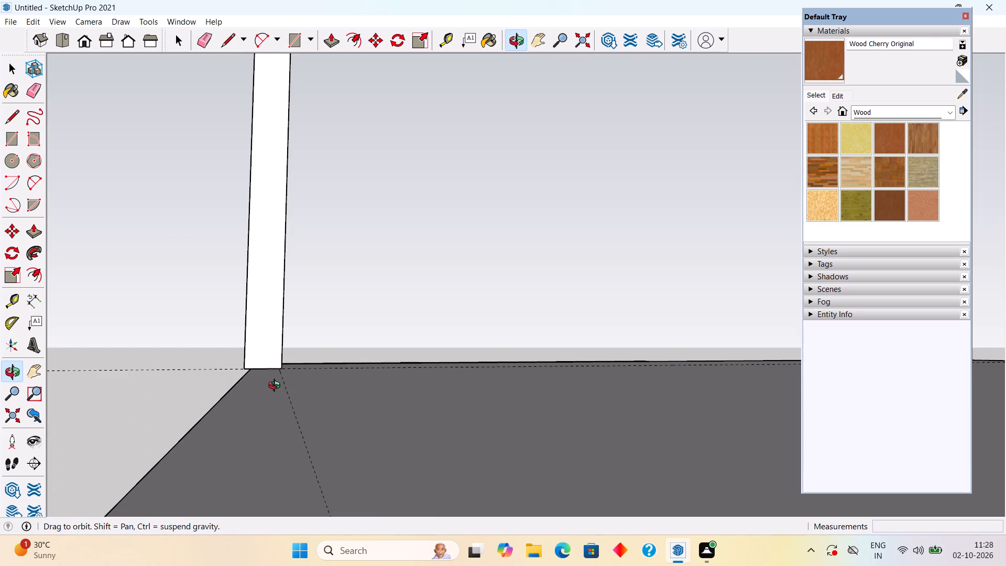
pyautogui.scroll(2, 277, 387)
pyautogui.scroll(-17, 277, 387)
pyautogui.moveTo(303, 369); pyautogui.dragTo(511, 468, button='middle')
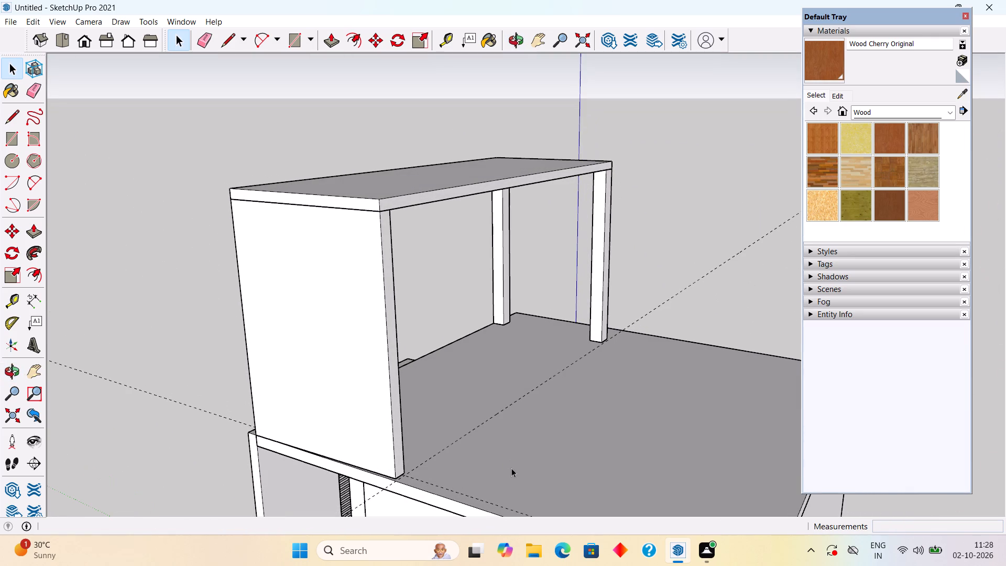
# Undo the latest rooftop side wall and covering edits, back to before the covering over the columns was drawn.
pyautogui.hotkey('ctrl', 'z')
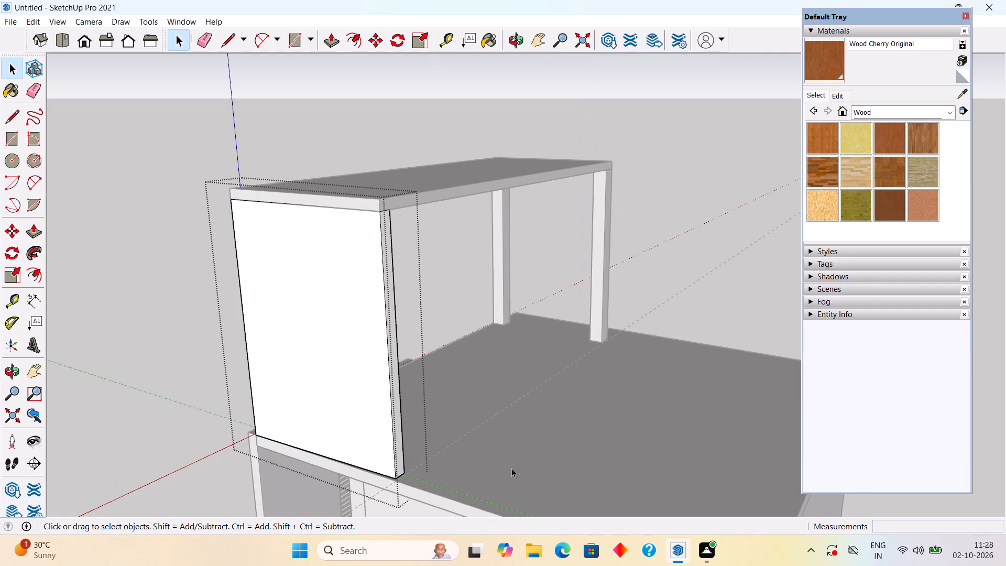
pyautogui.hotkey('ctrl', 'z')
pyautogui.hotkey('ctrl', 'z')
pyautogui.hotkey('ctrl', 'z')
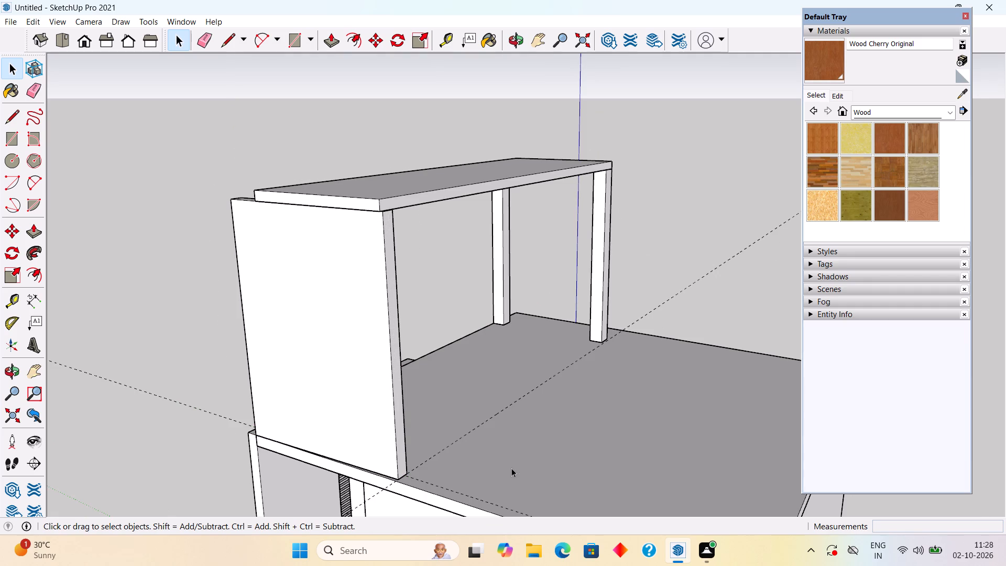
pyautogui.hotkey('ctrl', 'z')
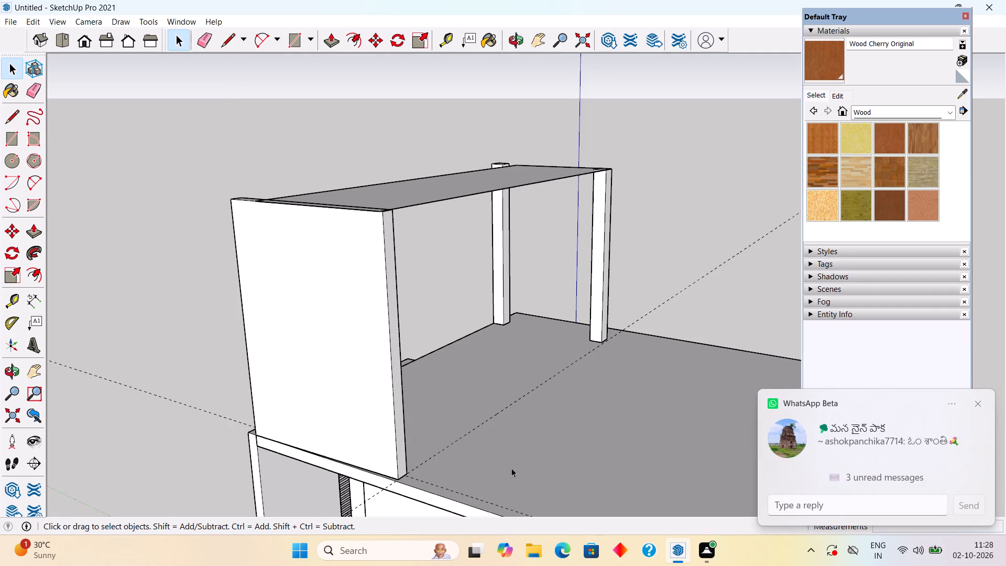
pyautogui.hotkey('ctrl', 'z')
# Delete the rooftop side wall at the rear of the roof slab.
pyautogui.click(345, 394)
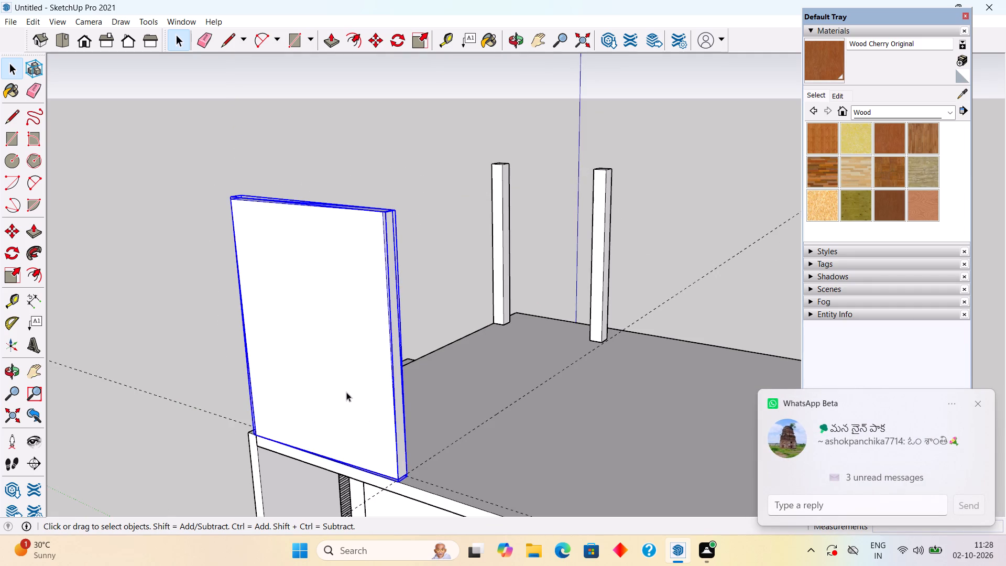
pyautogui.press('Delete')
# Delete the construction guide running front to rear across the roof slab beside the inner column.
pyautogui.moveTo(350, 394); pyautogui.dragTo(505, 341, button='middle')
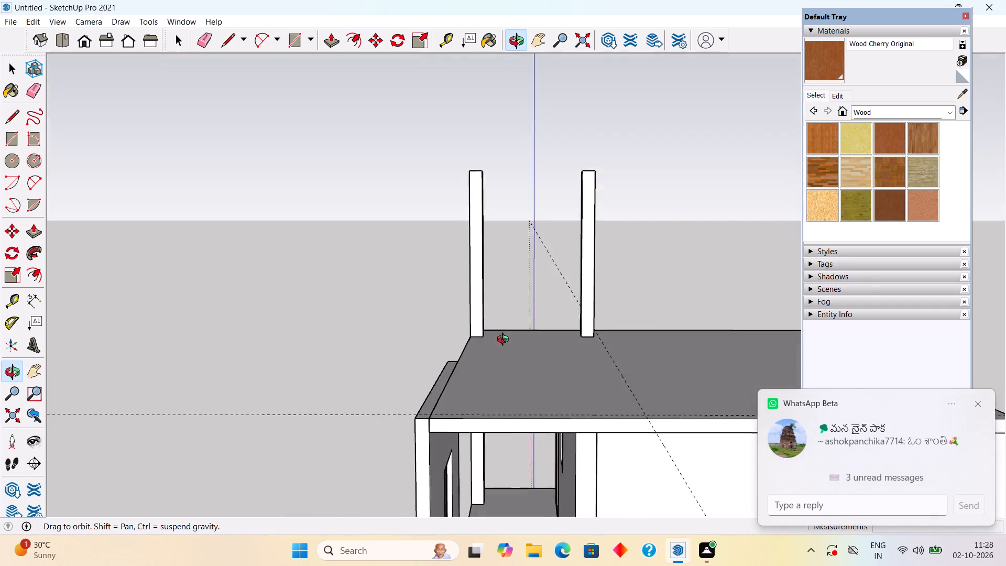
pyautogui.moveTo(505, 341); pyautogui.dragTo(500, 370, button='middle')
pyautogui.scroll(4, 630, 436)
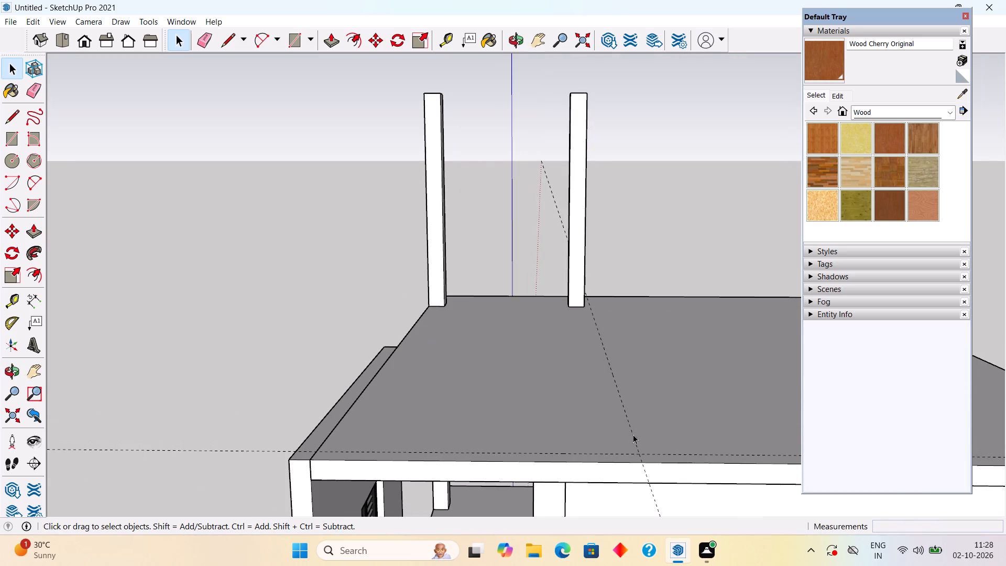
pyautogui.scroll(9, 635, 465)
pyautogui.moveTo(644, 459); pyautogui.dragTo(640, 443, button='middle')
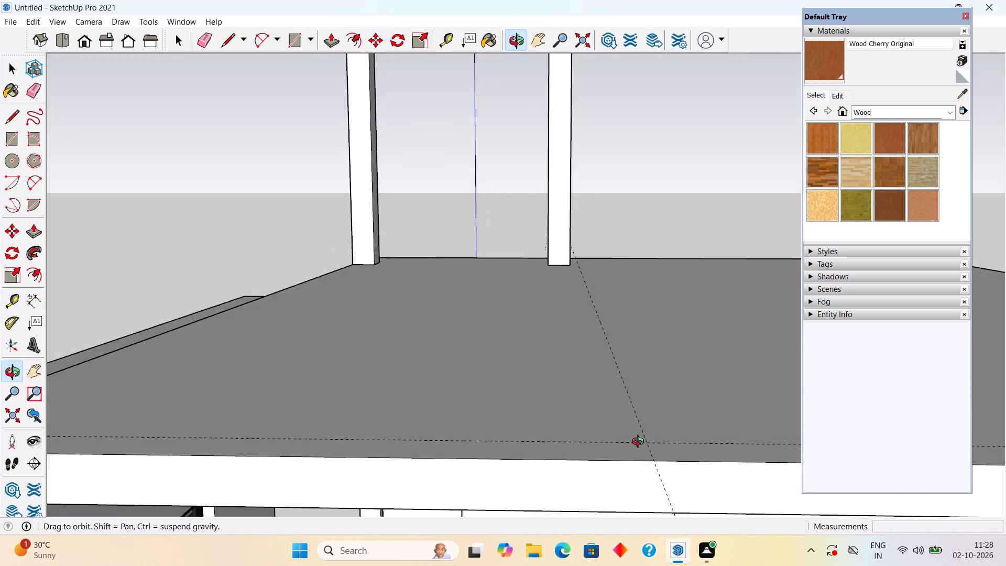
pyautogui.moveTo(640, 443); pyautogui.dragTo(564, 565, button='middle')
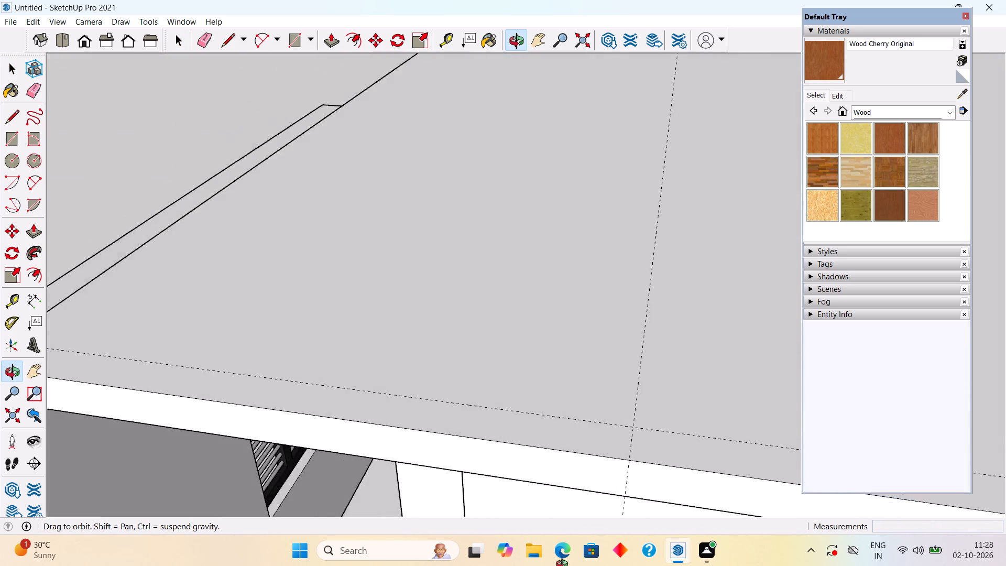
pyautogui.moveTo(564, 565); pyautogui.dragTo(344, 332, button='middle')
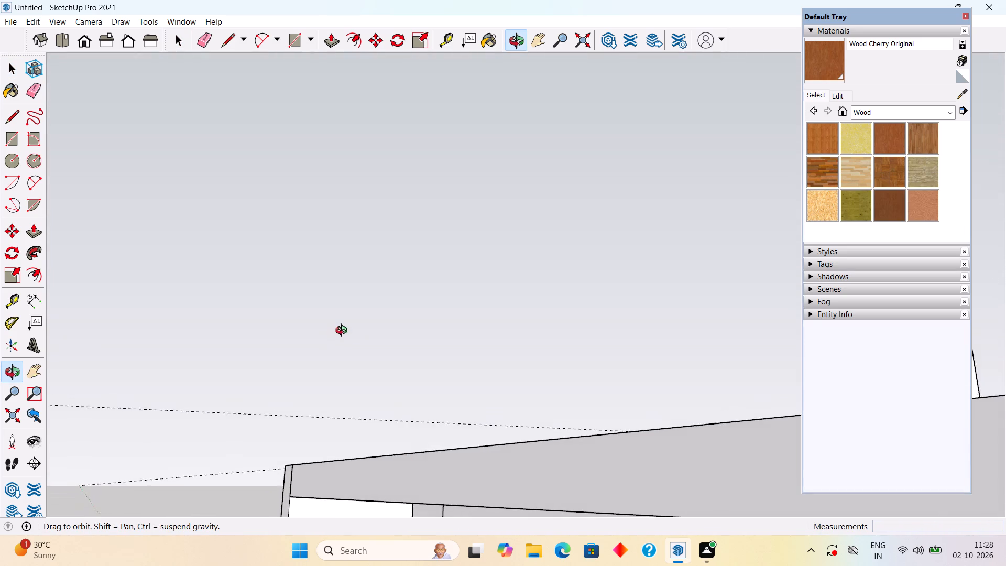
pyautogui.moveTo(344, 332); pyautogui.dragTo(348, 350, button='middle')
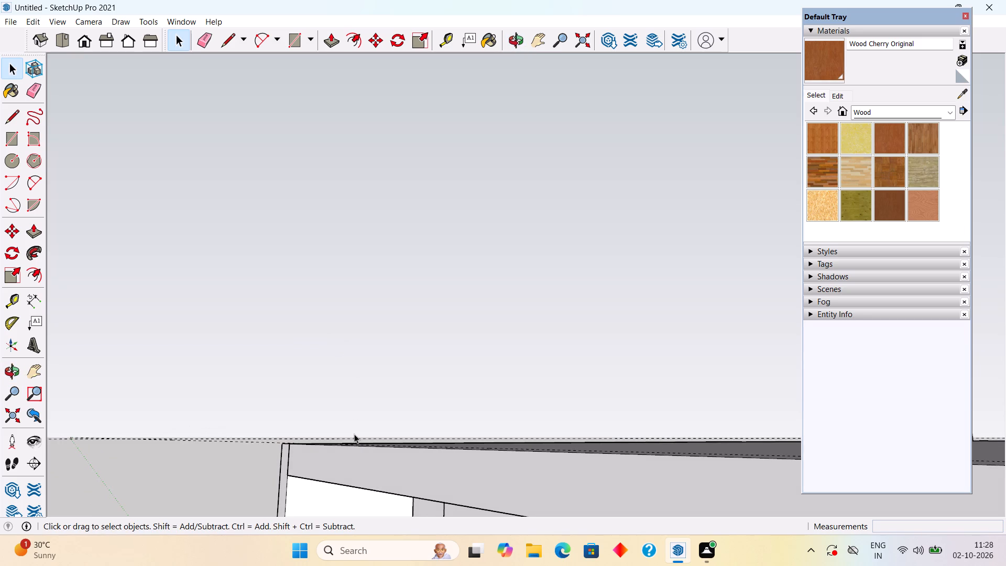
pyautogui.click(359, 437)
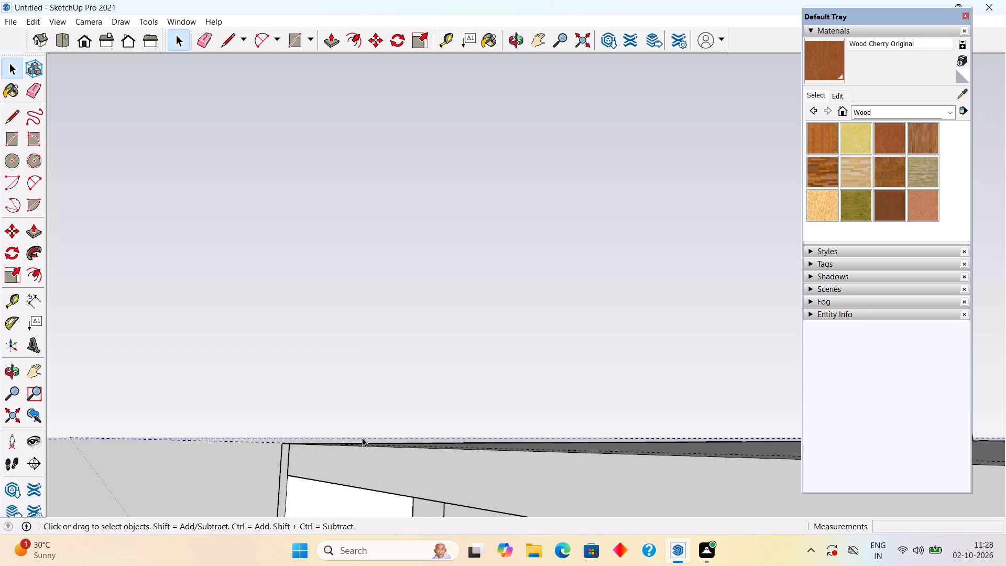
pyautogui.press('Delete')
# Examine the cleared roof slab and its two columns from the rear of the house.
pyautogui.scroll(-4, 358, 430)
pyautogui.moveTo(337, 371); pyautogui.dragTo(441, 490, button='middle')
pyautogui.scroll(-8, 435, 495)
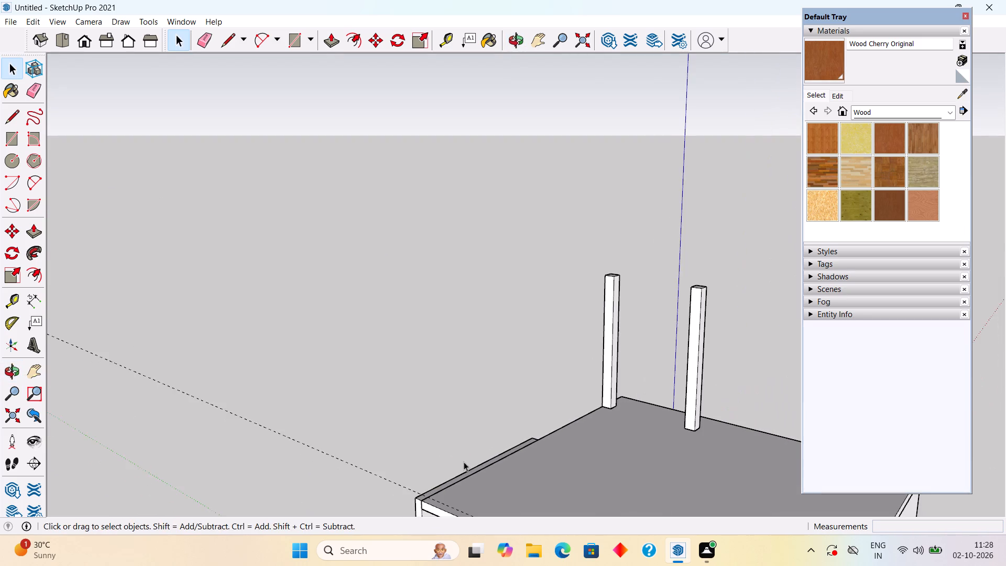
pyautogui.moveTo(464, 462); pyautogui.dragTo(694, 477, button='middle')
pyautogui.scroll(-7, 694, 477)
pyautogui.moveTo(660, 436); pyautogui.dragTo(617, 461, button='middle')
pyautogui.scroll(-2, 617, 461)
pyautogui.scroll(2, 604, 459)
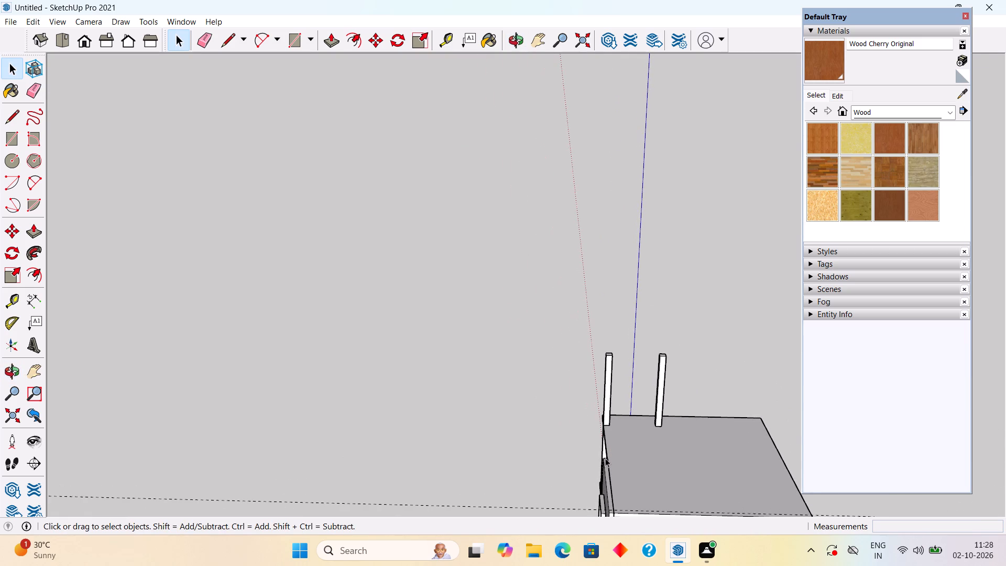
pyautogui.moveTo(602, 453); pyautogui.dragTo(581, 434, button='middle')
pyautogui.scroll(-6, 628, 339)
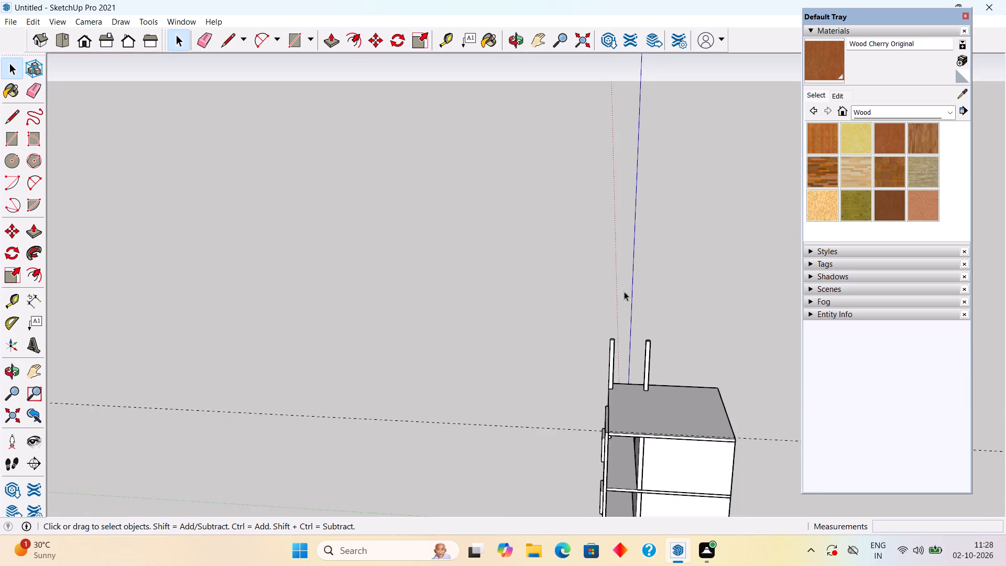
pyautogui.scroll(-4, 625, 294)
pyautogui.moveTo(639, 416); pyautogui.dragTo(641, 473, button='middle')
pyautogui.scroll(8, 643, 428)
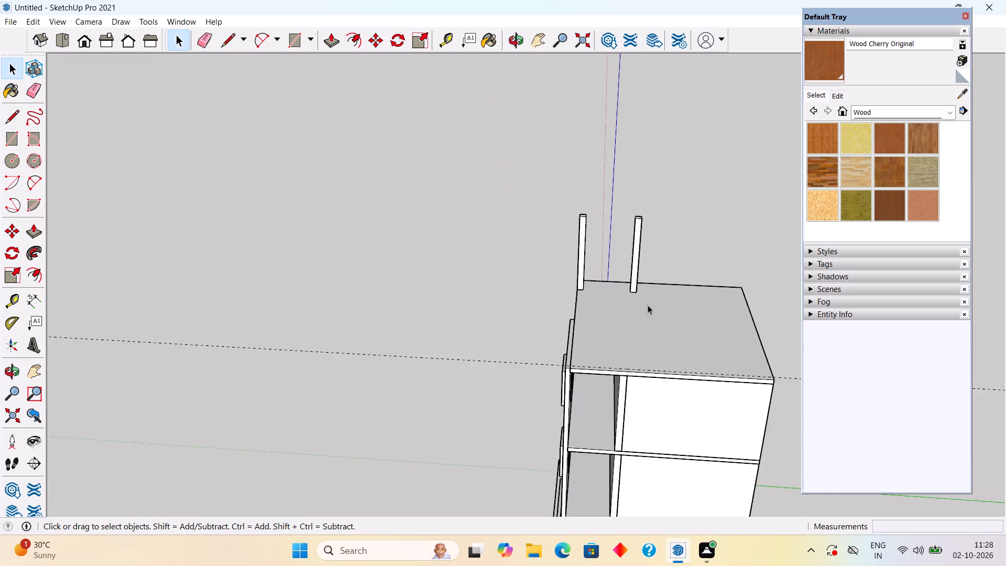
# Place a guide 7' 6" back from the roof slab's front edge, aligned with the inner column's rear corner.
pyautogui.moveTo(648, 305); pyautogui.dragTo(648, 409, button='middle')
pyautogui.scroll(8, 648, 421)
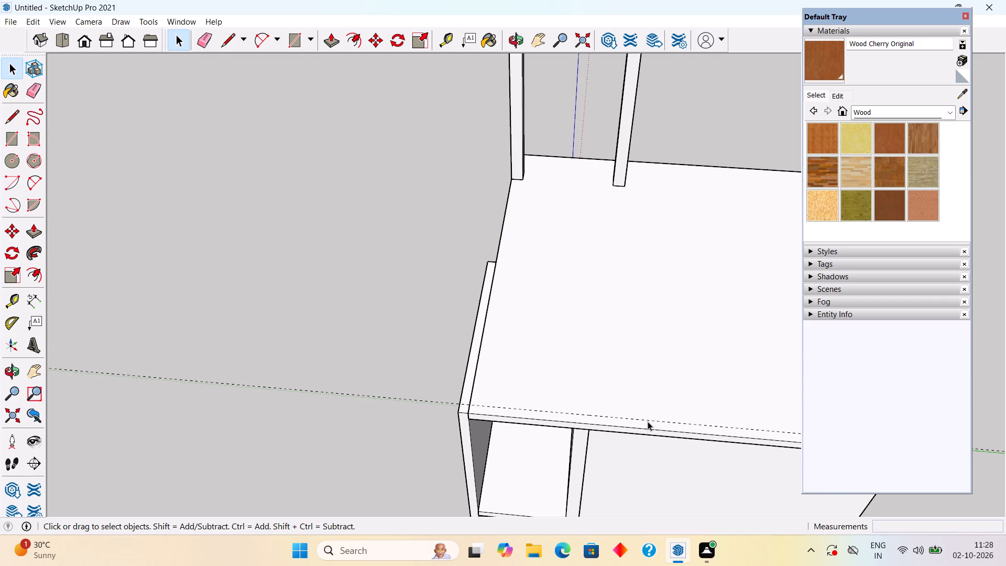
pyautogui.press('t')
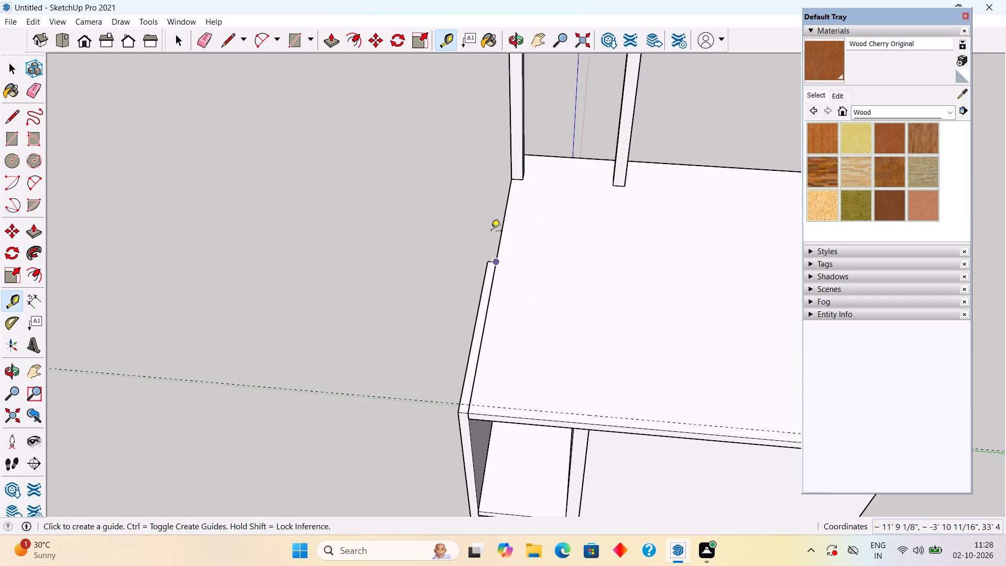
pyautogui.click(501, 236)
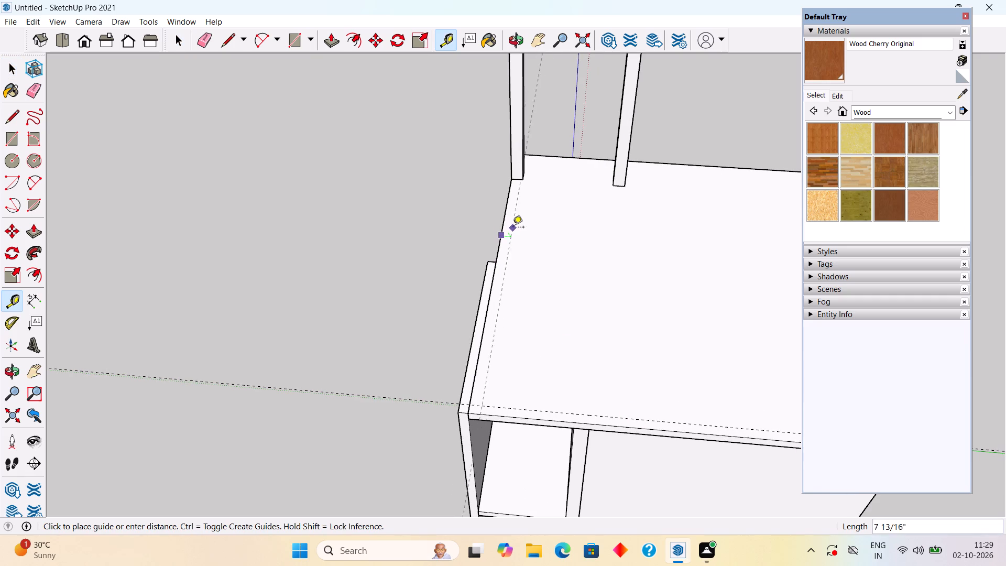
pyautogui.click(620, 184)
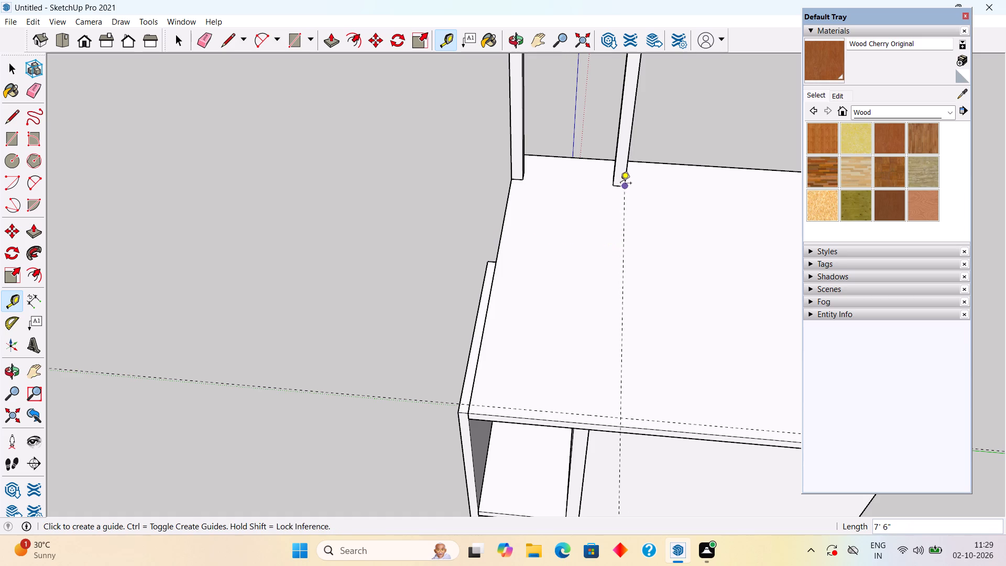
pyautogui.press('space')
# Draw a 6" by 7' 6" rectangle on the roof slab's side edge opposite the columns and raise it 10' as a wall.
pyautogui.write('r')
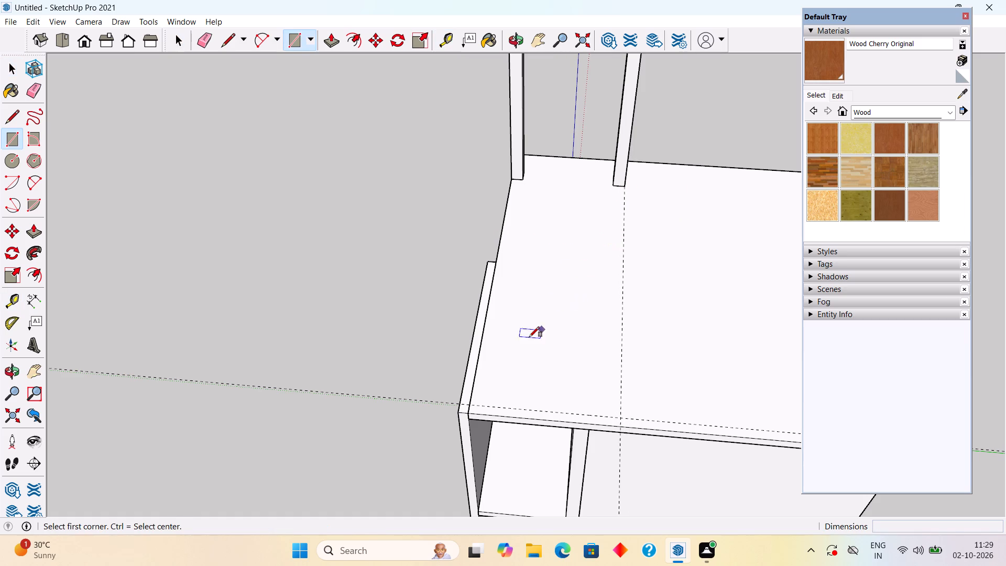
pyautogui.click(471, 402)
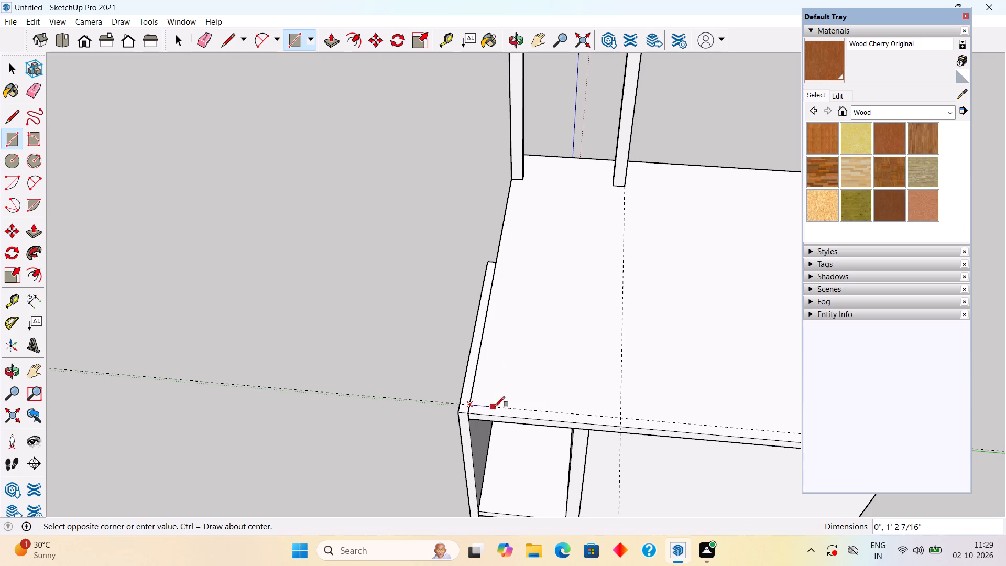
pyautogui.click(622, 427)
pyautogui.press('space')
pyautogui.write('p')
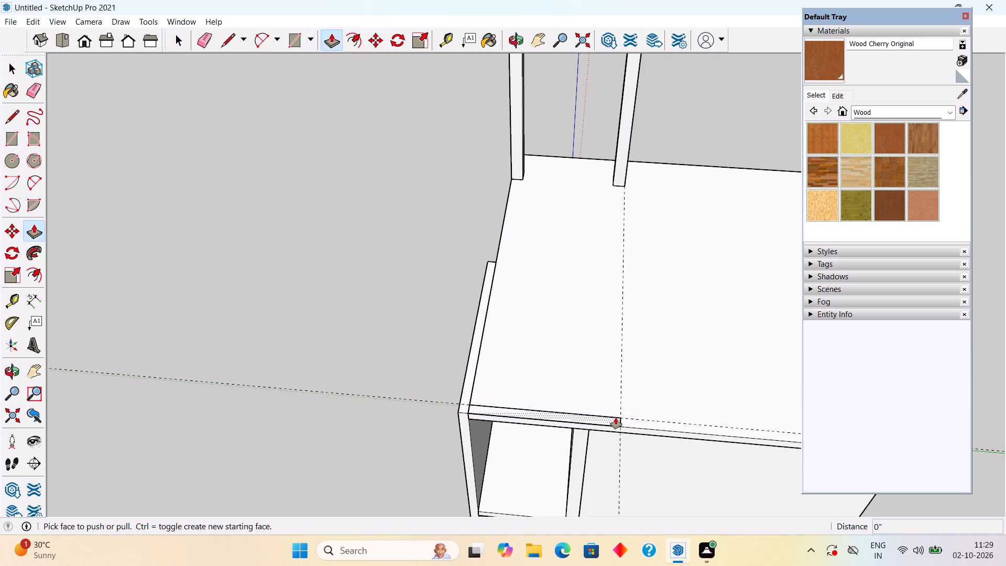
pyautogui.click(616, 418)
pyautogui.write("10'")
pyautogui.press('Return')
# Make the new rooftop side wall a group.
pyautogui.press('space')
pyautogui.doubleClick(627, 333)
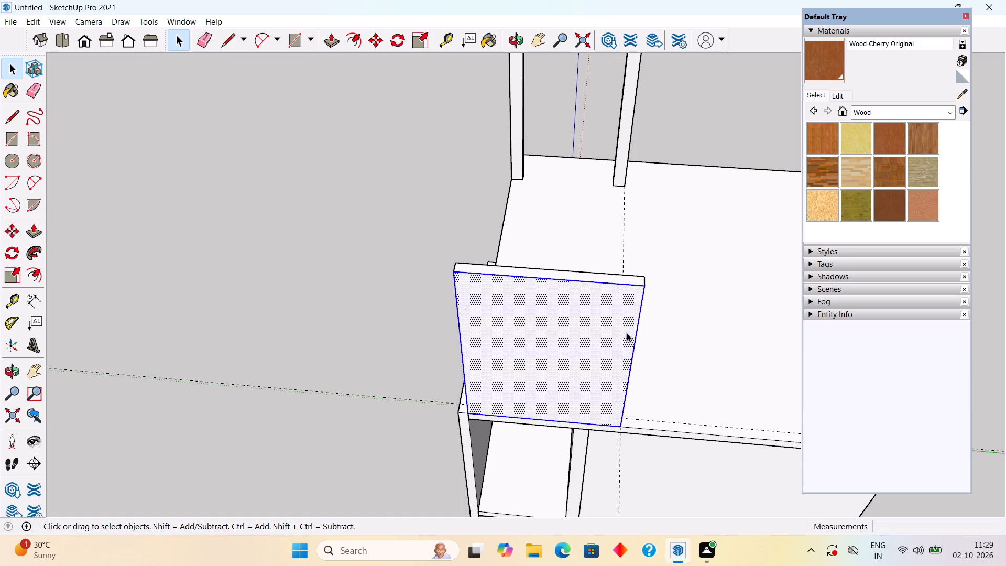
pyautogui.click(627, 333)
pyautogui.rightClick(627, 333)
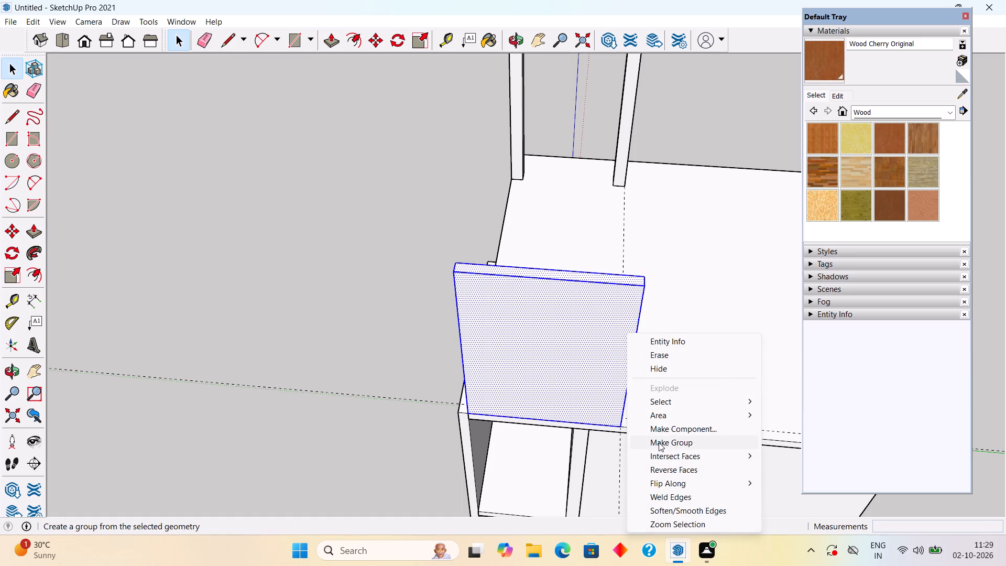
pyautogui.click(659, 442)
pyautogui.scroll(-4, 609, 327)
pyautogui.click(430, 233)
# Draw a 19' 3" by 7' 6" covering across the tops of the two columns and side wall, and extrude it 5".
pyautogui.moveTo(467, 150); pyautogui.dragTo(495, 206, button='middle')
pyautogui.press('r')
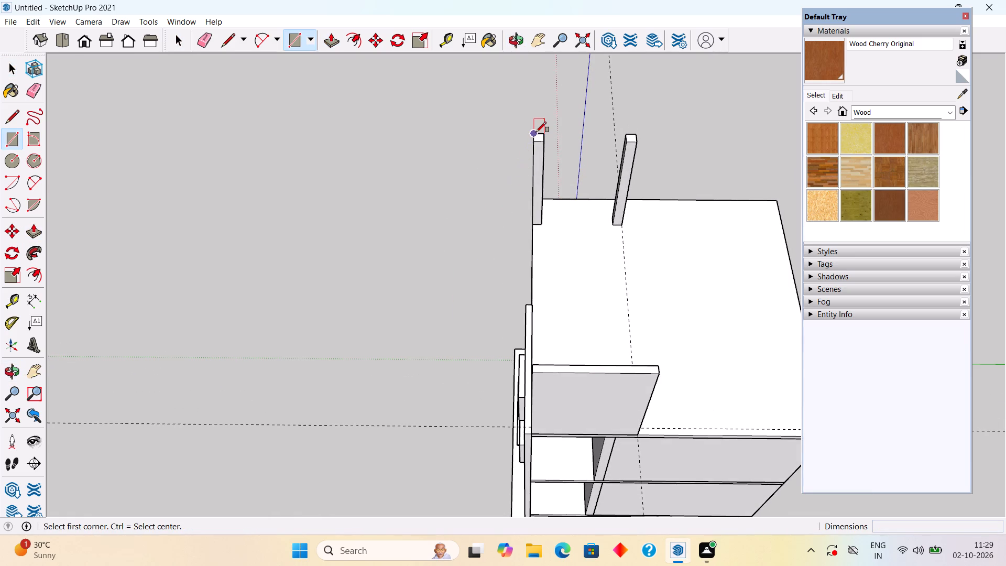
pyautogui.click(537, 133)
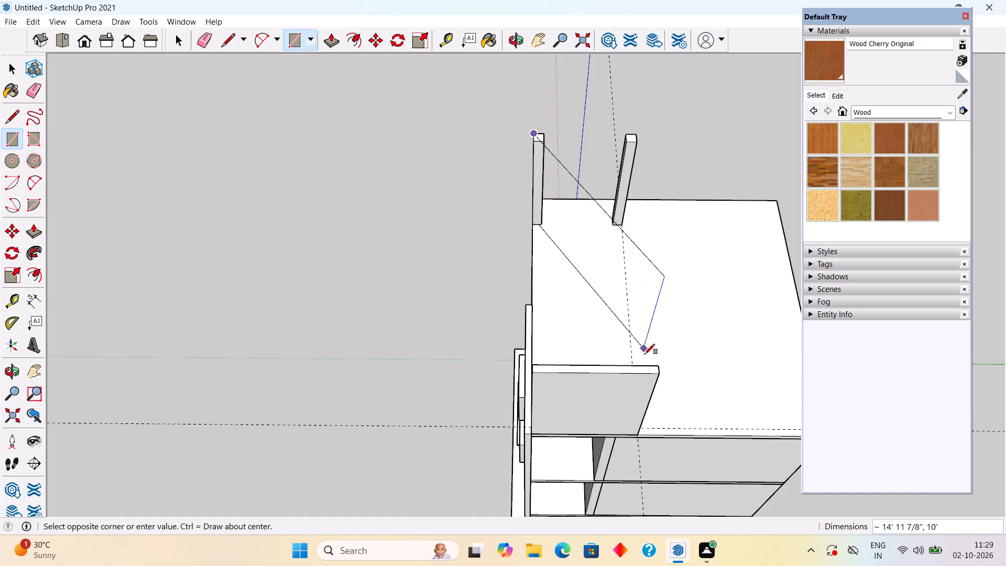
pyautogui.click(661, 374)
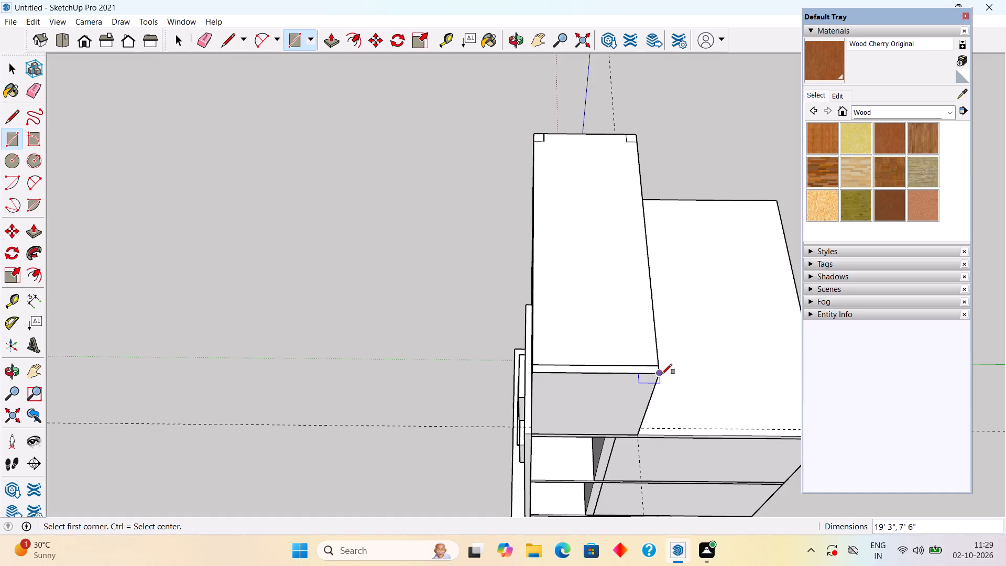
pyautogui.press('space')
pyautogui.click(605, 332)
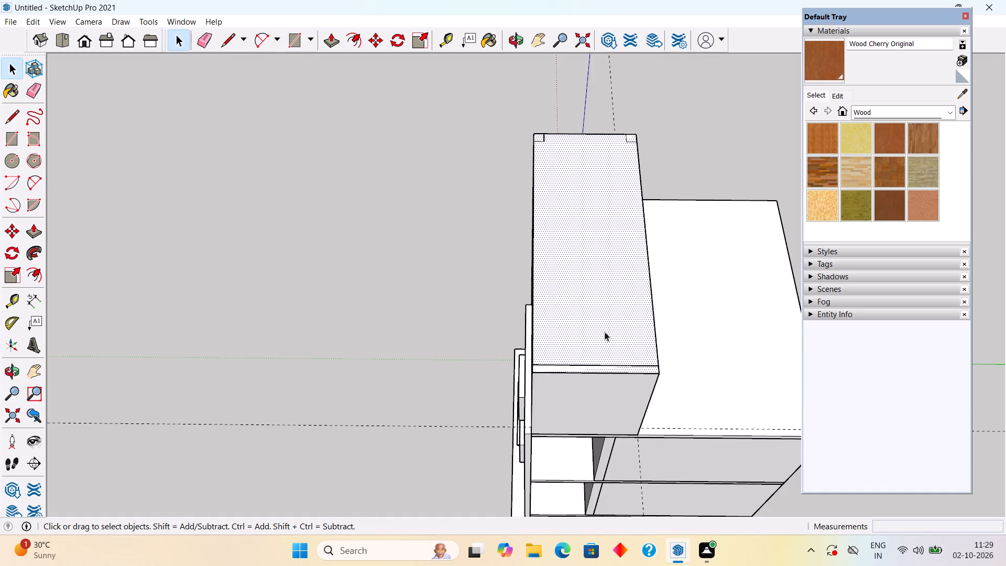
pyautogui.press('p')
pyautogui.click(605, 332)
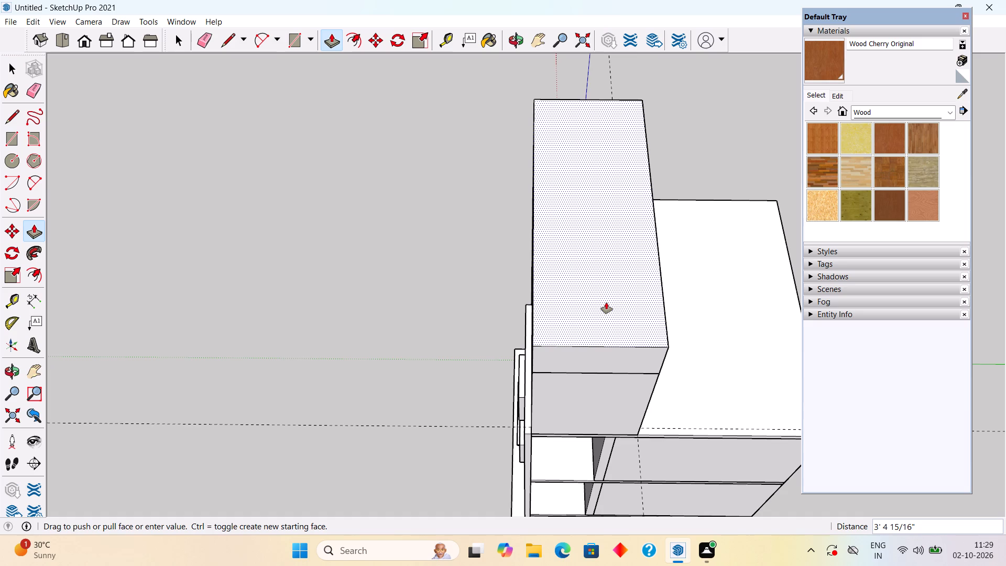
pyautogui.write('5"')
pyautogui.press('Return')
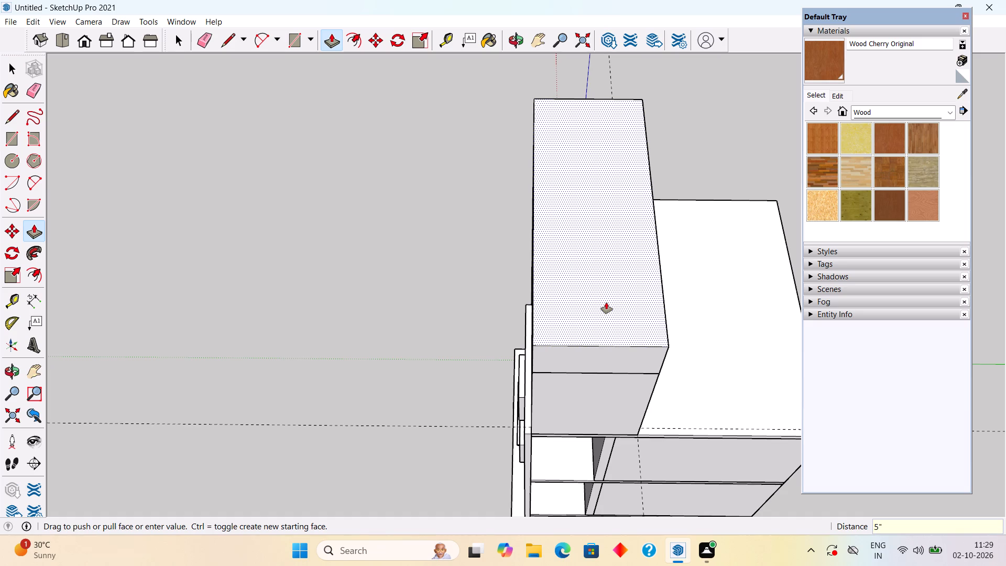
# Make the new rooftop covering a group.
pyautogui.press('space')
pyautogui.tripleClick(606, 302)
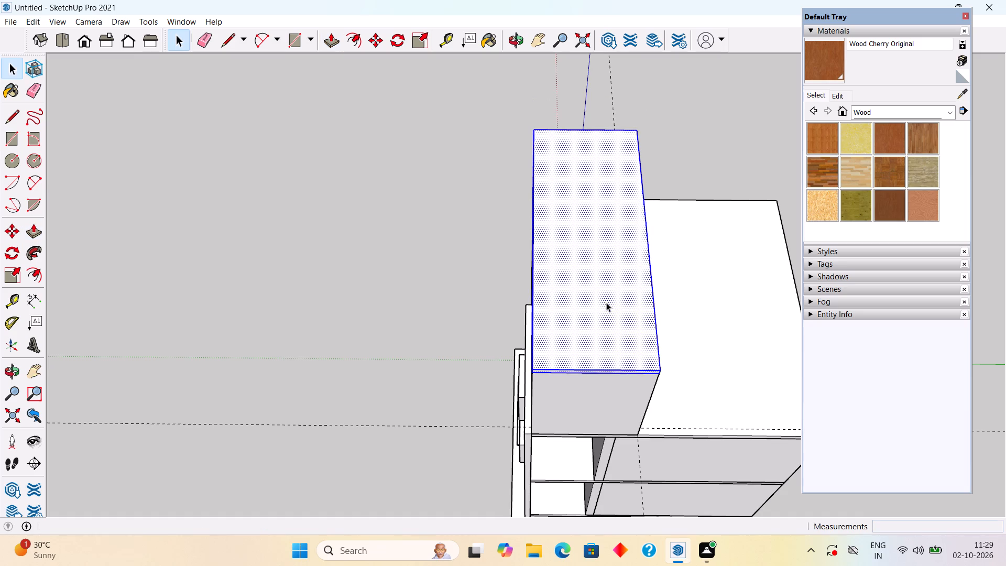
pyautogui.rightClick(606, 302)
pyautogui.click(640, 418)
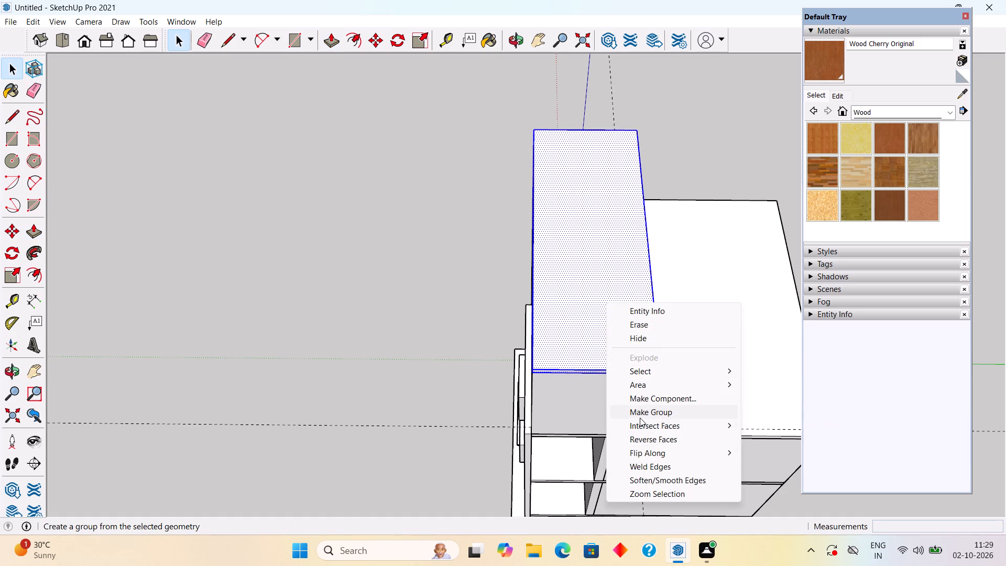
pyautogui.click(317, 373)
# Examine the whole house with its rebuilt rooftop covering and side wall from the front, sides and above.
pyautogui.scroll(-4, 396, 464)
pyautogui.moveTo(445, 444); pyautogui.dragTo(605, 263, button='middle')
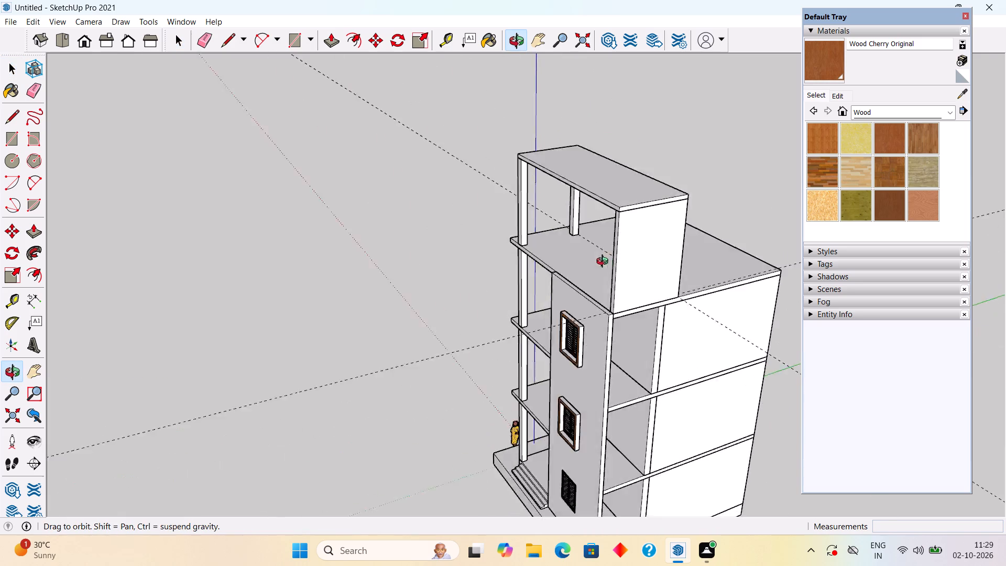
pyautogui.moveTo(605, 263); pyautogui.dragTo(612, 250, button='middle')
pyautogui.scroll(-3, 611, 250)
pyautogui.moveTo(591, 424); pyautogui.dragTo(837, 352, button='middle')
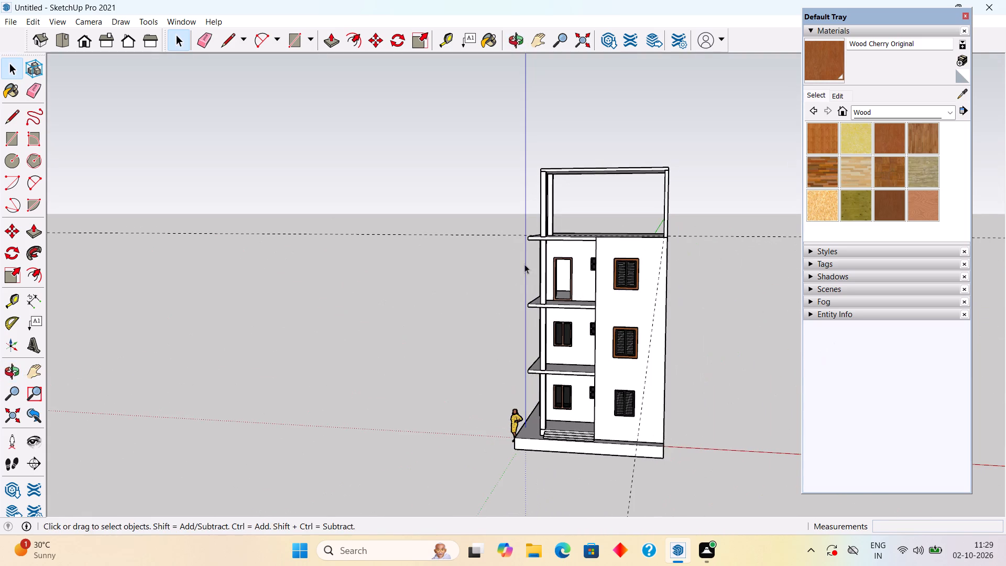
pyautogui.moveTo(524, 264); pyautogui.dragTo(787, 348, button='middle')
pyautogui.scroll(-2, 560, 150)
pyautogui.click(463, 145)
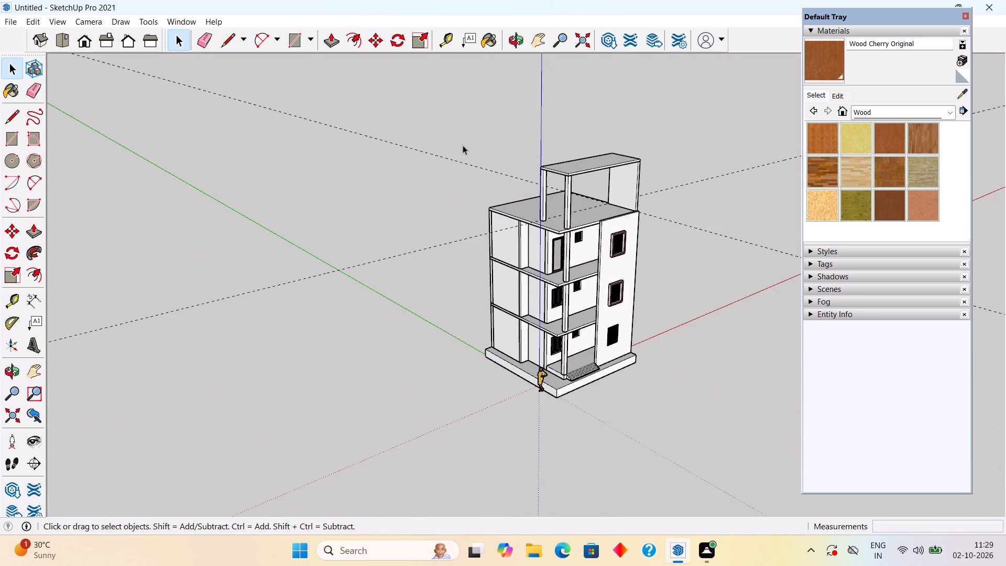
pyautogui.moveTo(616, 180); pyautogui.dragTo(382, 315, button='middle')
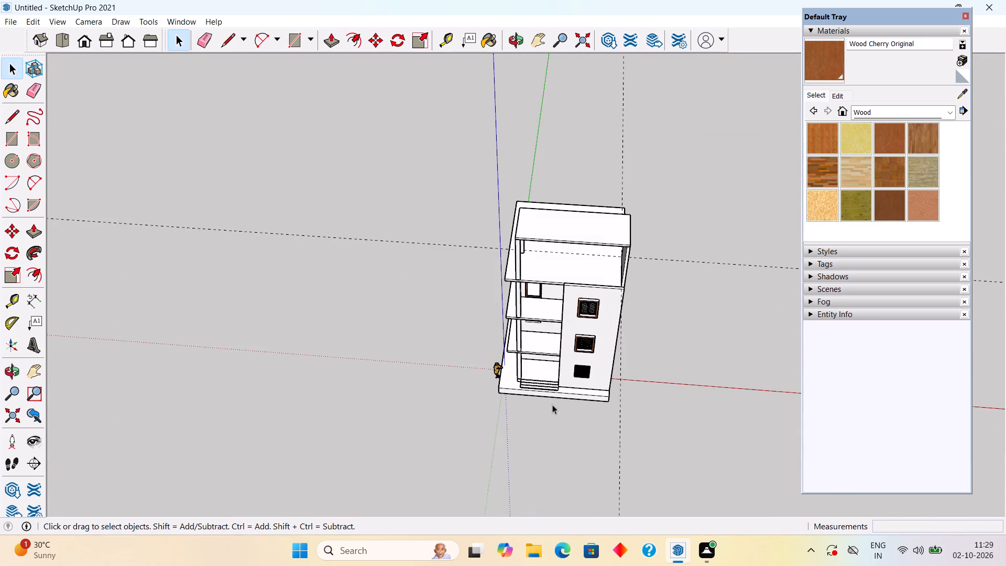
pyautogui.moveTo(552, 405); pyautogui.dragTo(535, 210, button='middle')
# Select the projecting front wall with the framed louvred windows, just below the roof slab.
pyautogui.scroll(8, 560, 220)
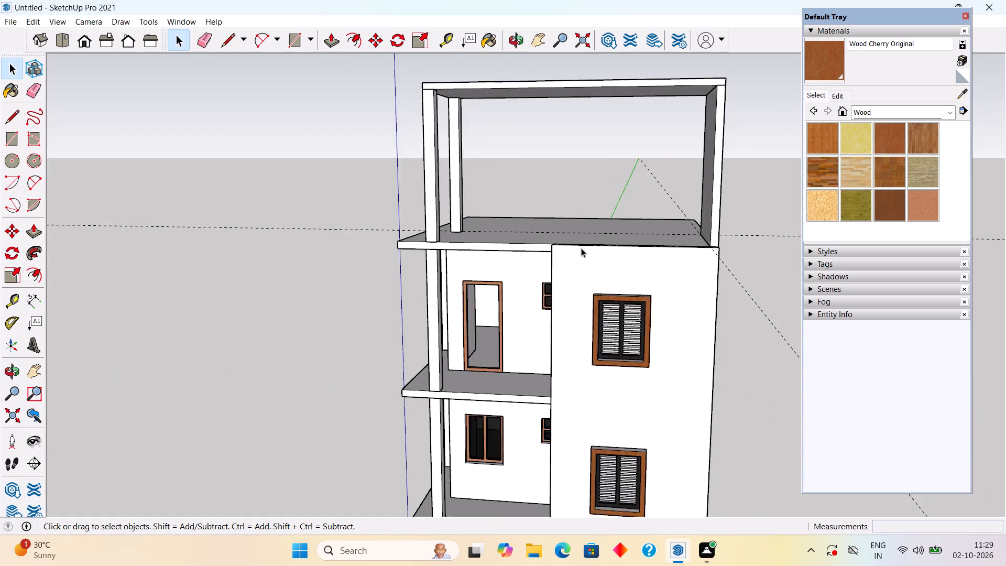
pyautogui.scroll(3, 581, 248)
pyautogui.moveTo(579, 239); pyautogui.dragTo(582, 366, button='middle')
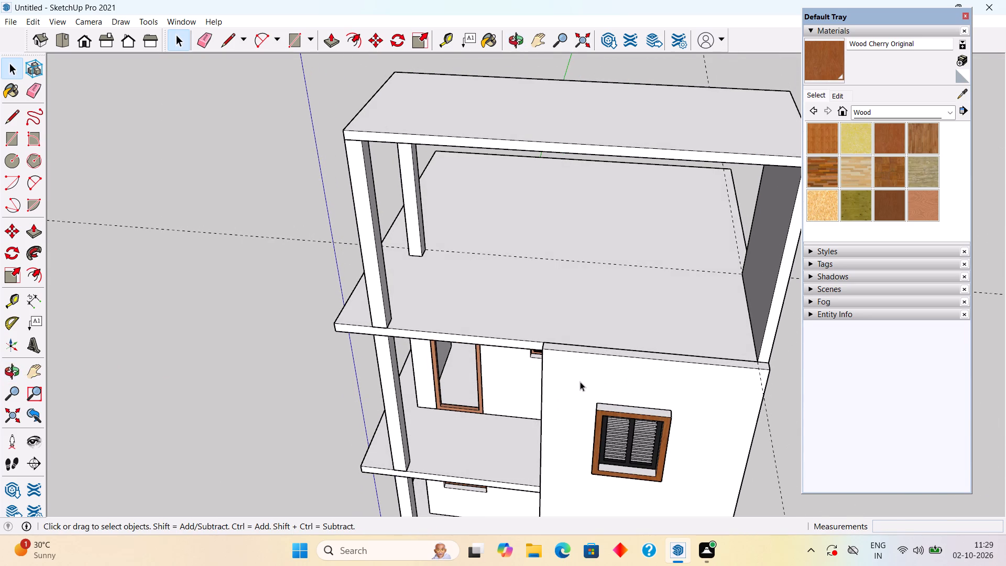
pyautogui.click(580, 382)
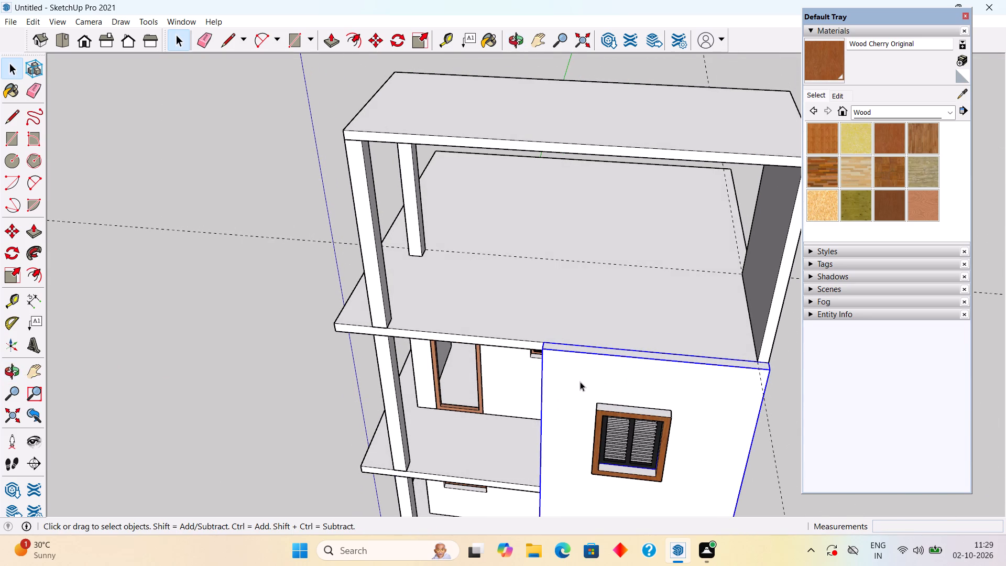
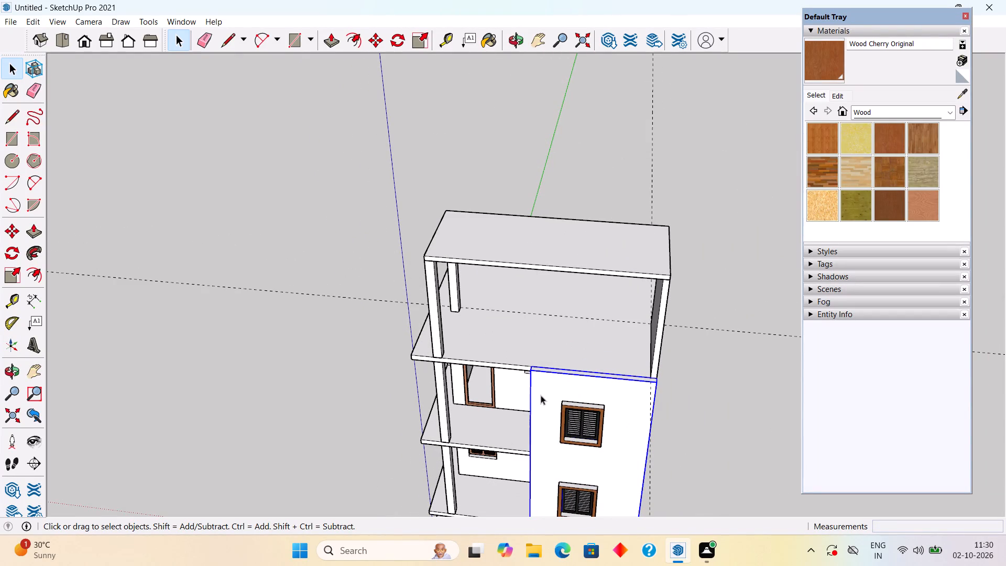
# Move the rooftop front column and the front column directly below it 6" inward from the slab edges.
pyautogui.click(691, 381)
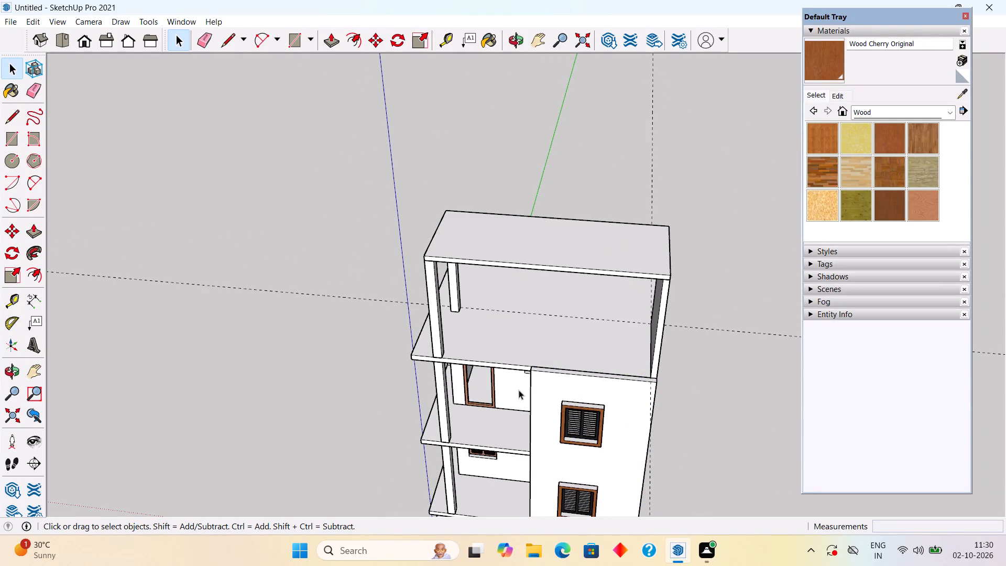
pyautogui.scroll(3, 479, 462)
pyautogui.moveTo(475, 463); pyautogui.dragTo(474, 424, button='middle')
pyautogui.scroll(-3, 474, 424)
pyautogui.click(437, 388)
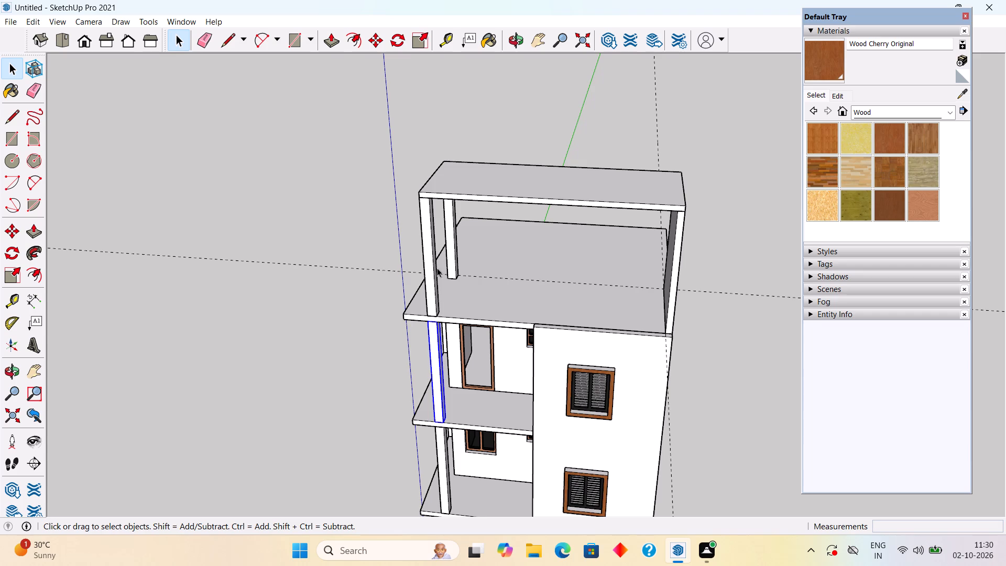
pyautogui.click(433, 240)
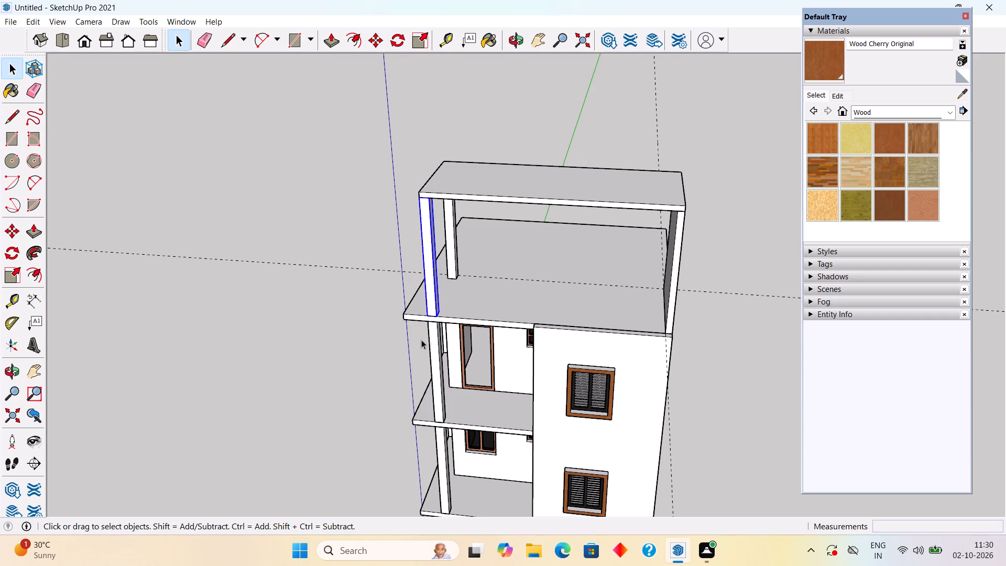
pyautogui.keyDown('shift'); pyautogui.click(439, 372); pyautogui.keyUp('shift')
pyautogui.keyDown('shift'); pyautogui.scroll(3, 449, 415); pyautogui.keyUp('shift')
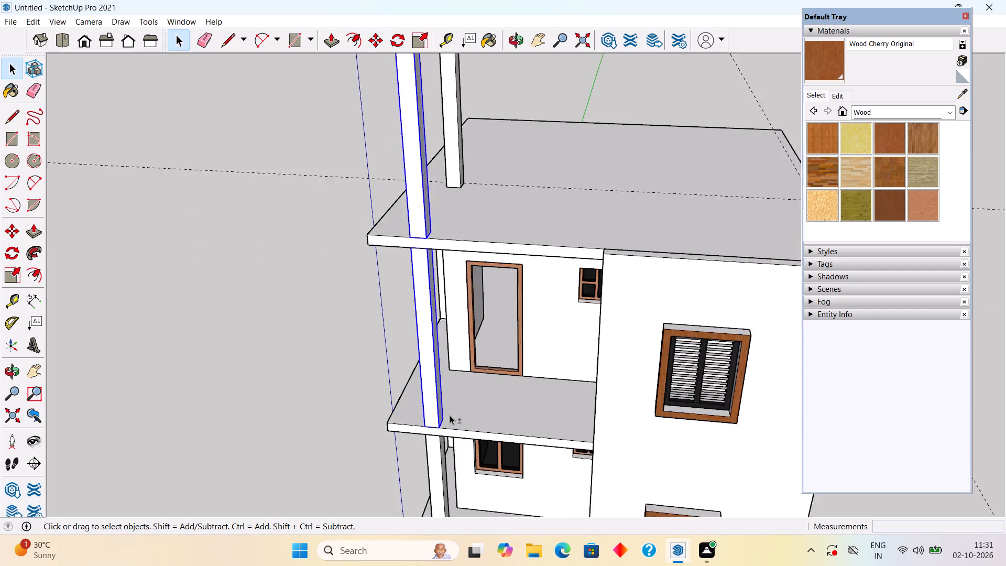
pyautogui.keyDown('shift'); pyautogui.scroll(15, 450, 415); pyautogui.keyUp('shift')
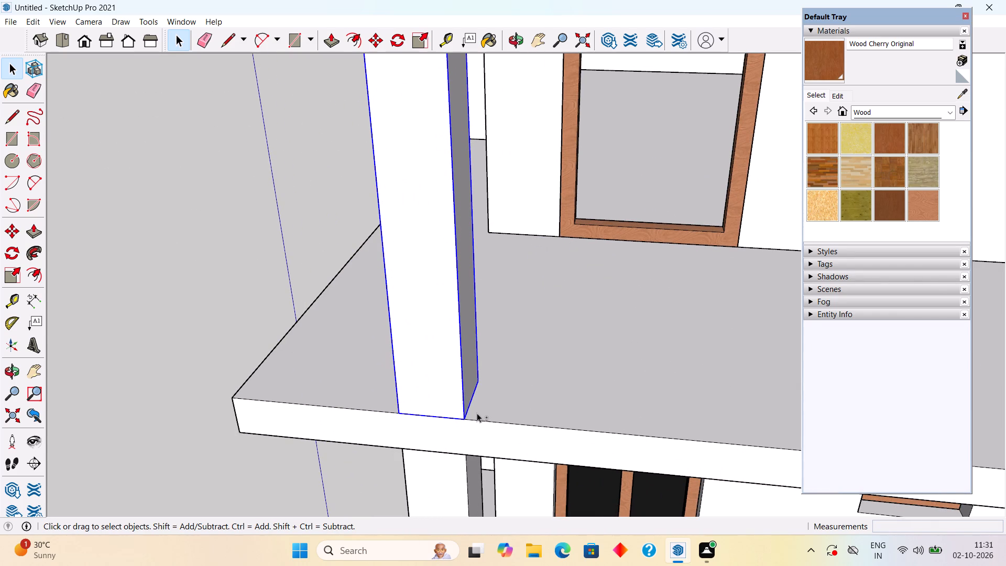
pyautogui.press('m')
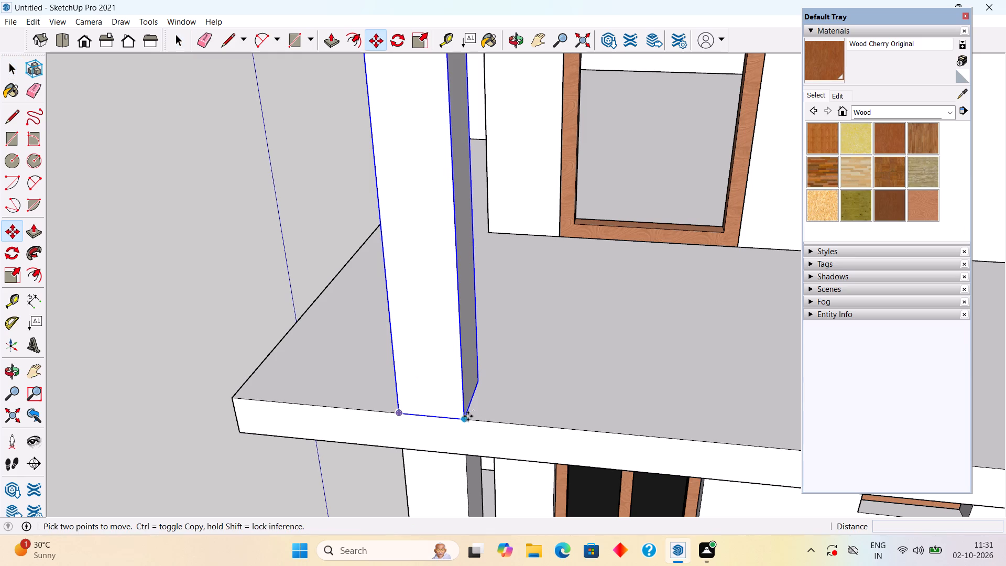
pyautogui.click(466, 416)
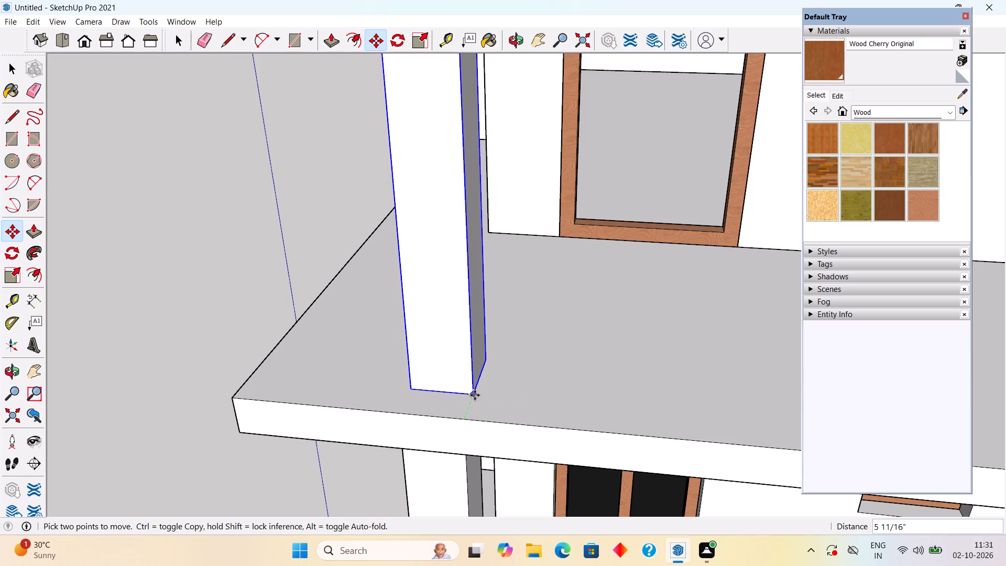
pyautogui.write('6"')
pyautogui.press('Return')
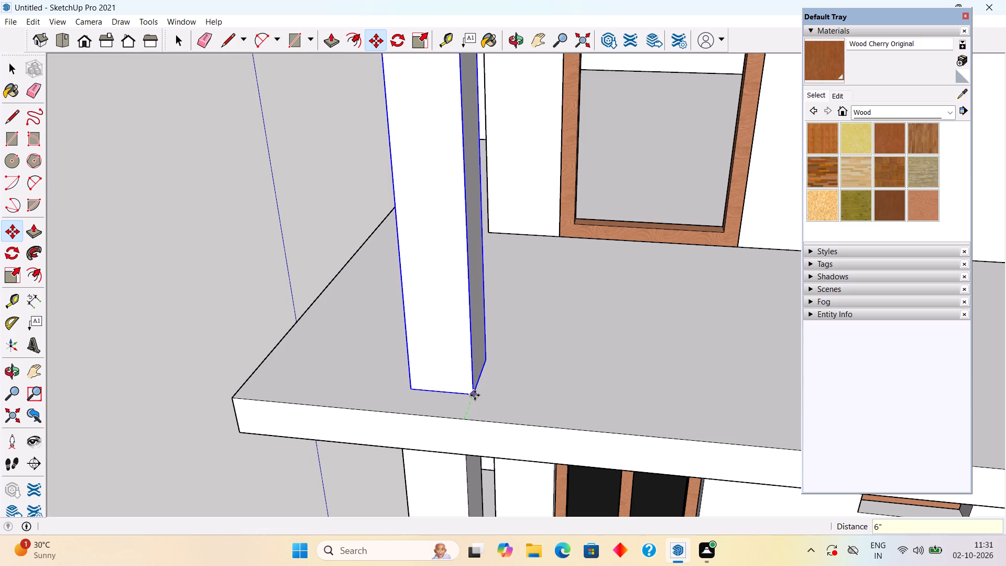
pyautogui.press('space')
pyautogui.scroll(-9, 475, 395)
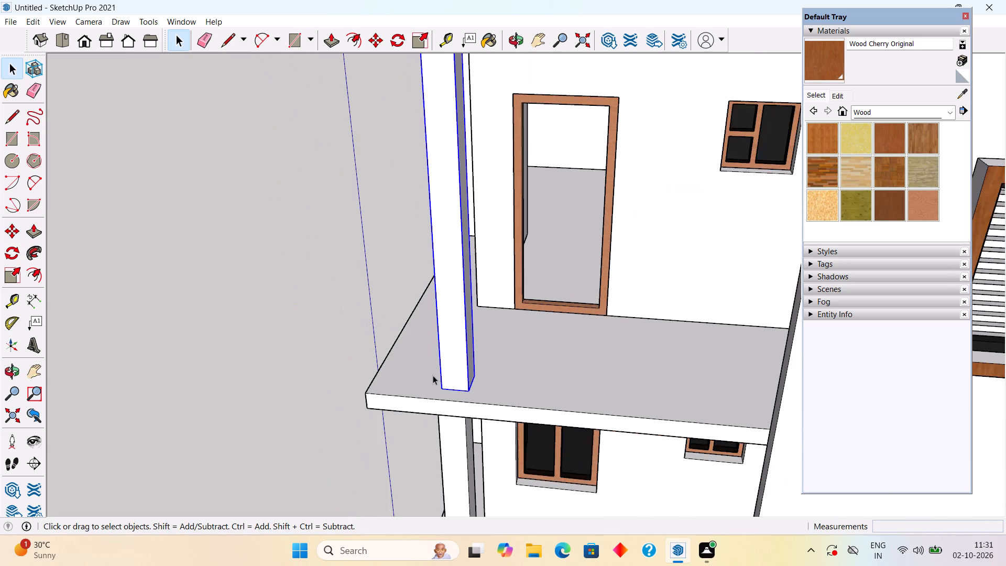
pyautogui.scroll(-9, 431, 380)
pyautogui.click(324, 334)
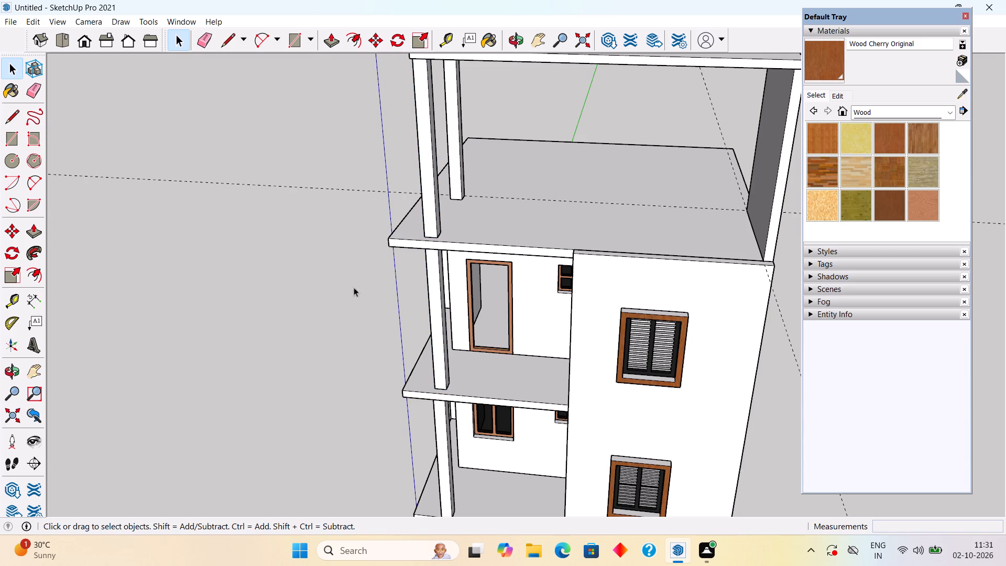
# Examine the front elevation from above and at eye level, checking the columns, balcony slabs and projecting wall.
pyautogui.moveTo(359, 279); pyautogui.dragTo(392, 407, button='middle')
pyautogui.scroll(-4, 391, 398)
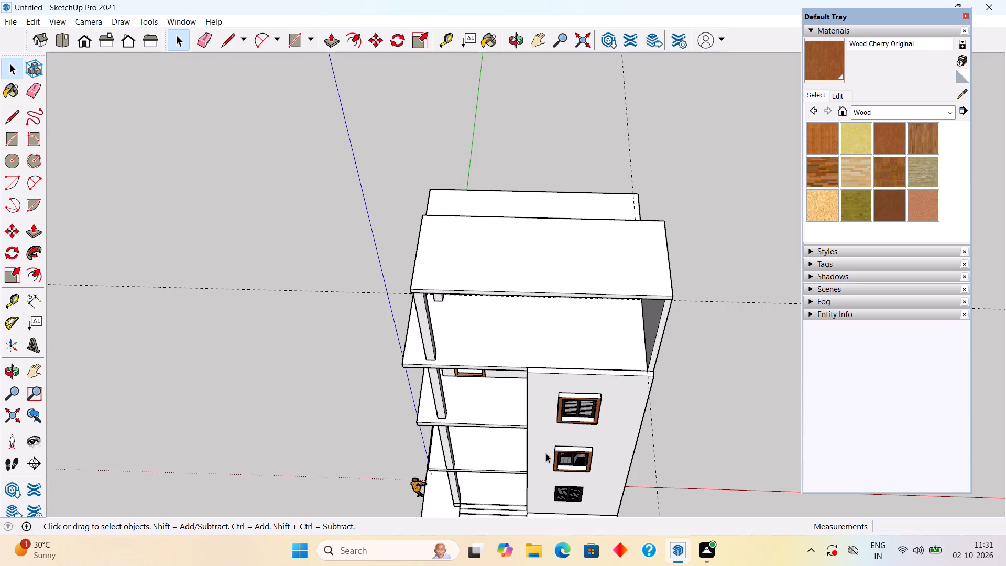
pyautogui.moveTo(545, 451); pyautogui.dragTo(531, 369, button='middle')
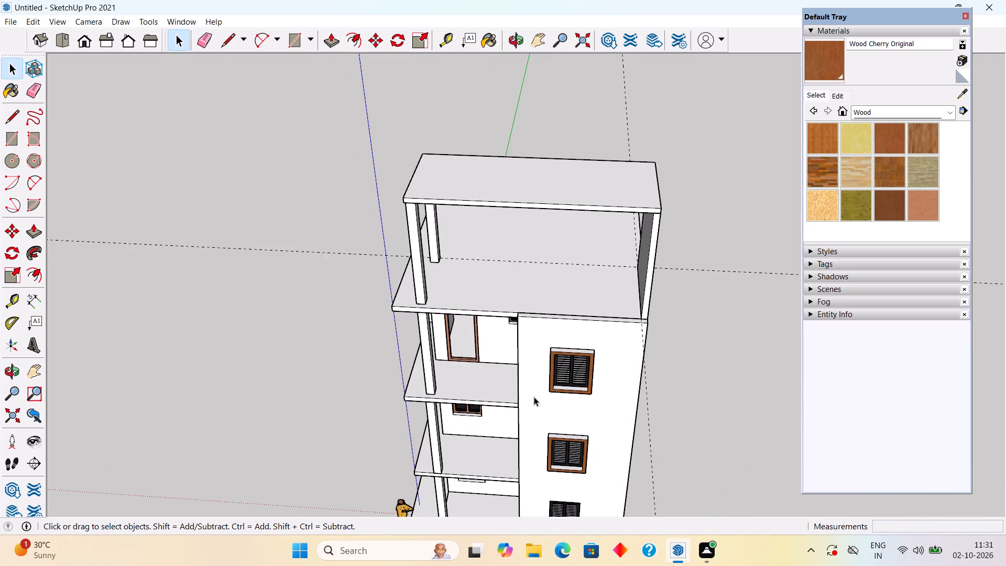
pyautogui.moveTo(534, 369); pyautogui.dragTo(531, 239, button='middle')
pyautogui.scroll(-3, 529, 252)
pyautogui.moveTo(514, 359); pyautogui.dragTo(521, 335, button='middle')
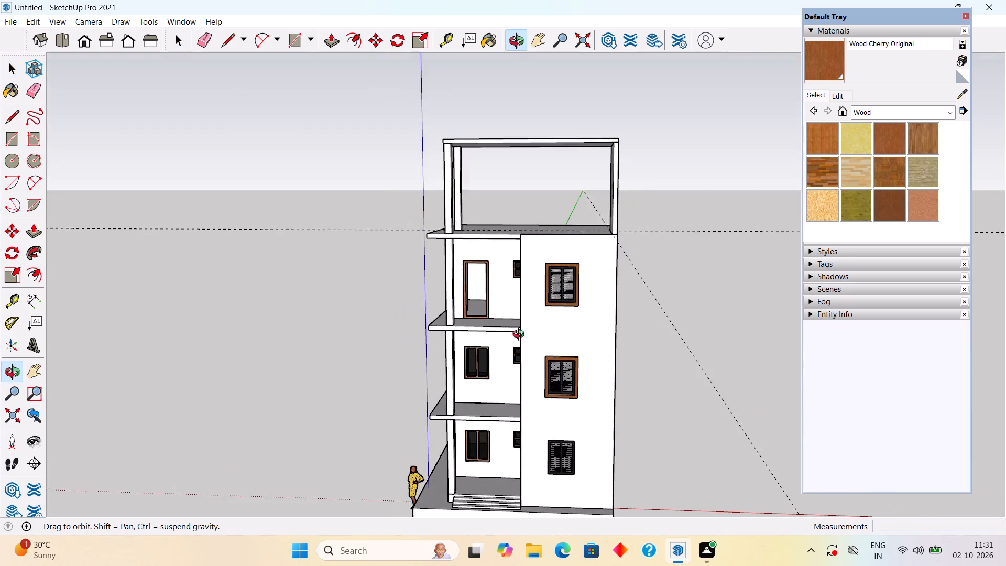
pyautogui.moveTo(521, 335); pyautogui.dragTo(534, 286, button='middle')
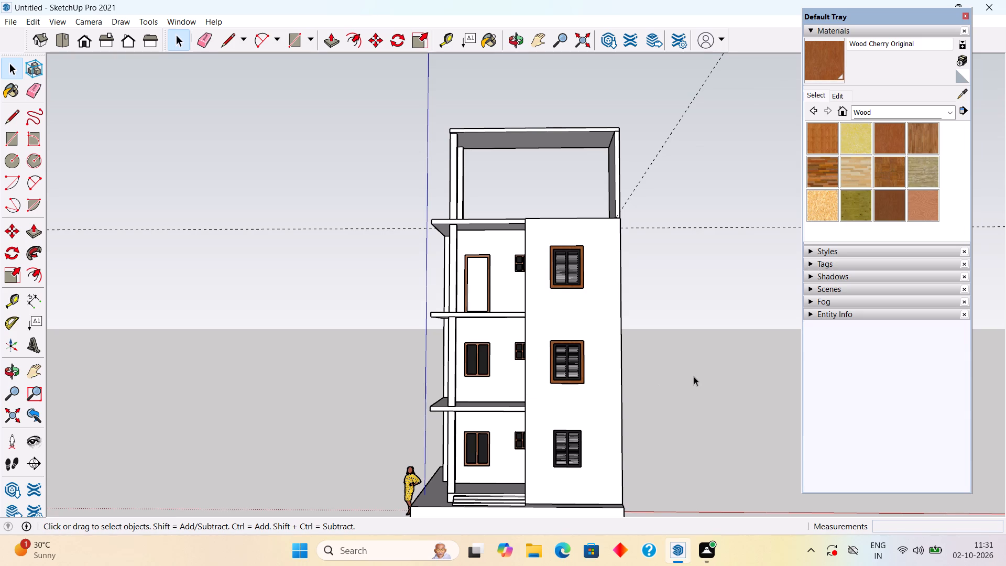
pyautogui.scroll(2, 693, 375)
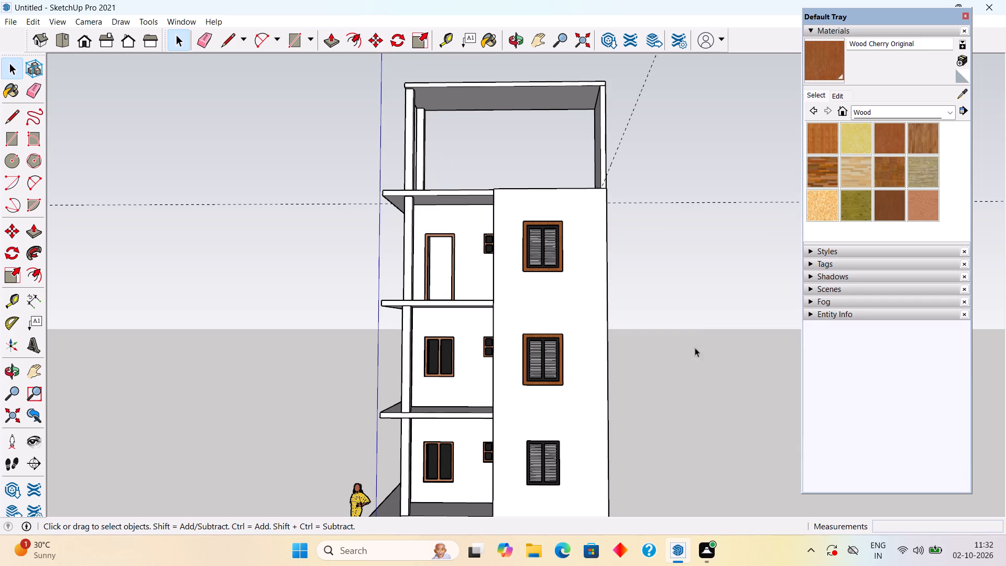
# Open the roof slab group and draw a 6" vertical line on its front face where it meets the projecting wall.
pyautogui.moveTo(576, 223); pyautogui.dragTo(579, 344, button='middle')
pyautogui.scroll(4, 427, 235)
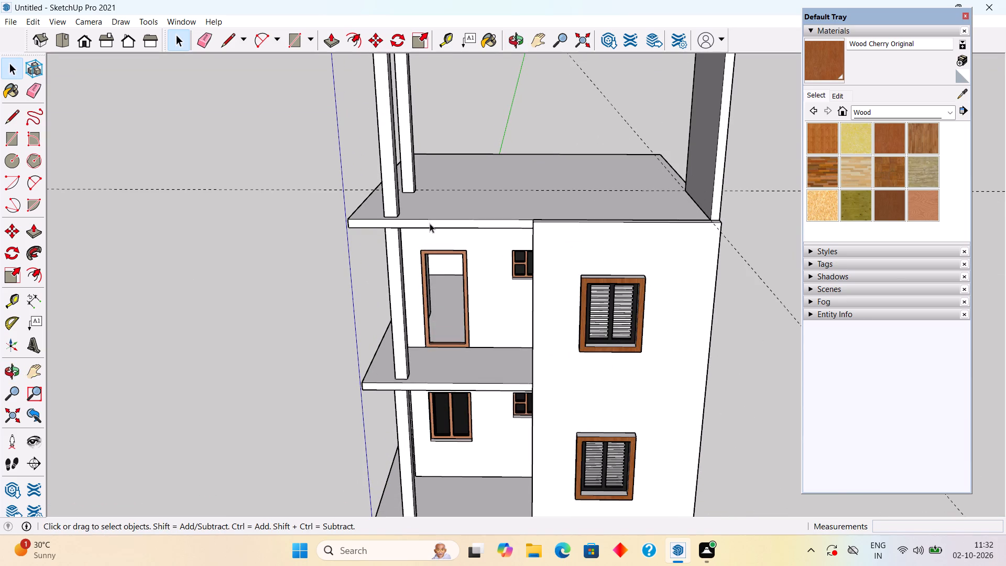
pyautogui.tripleClick(430, 223)
pyautogui.scroll(1, 511, 248)
pyautogui.moveTo(511, 248); pyautogui.dragTo(512, 248, button='middle')
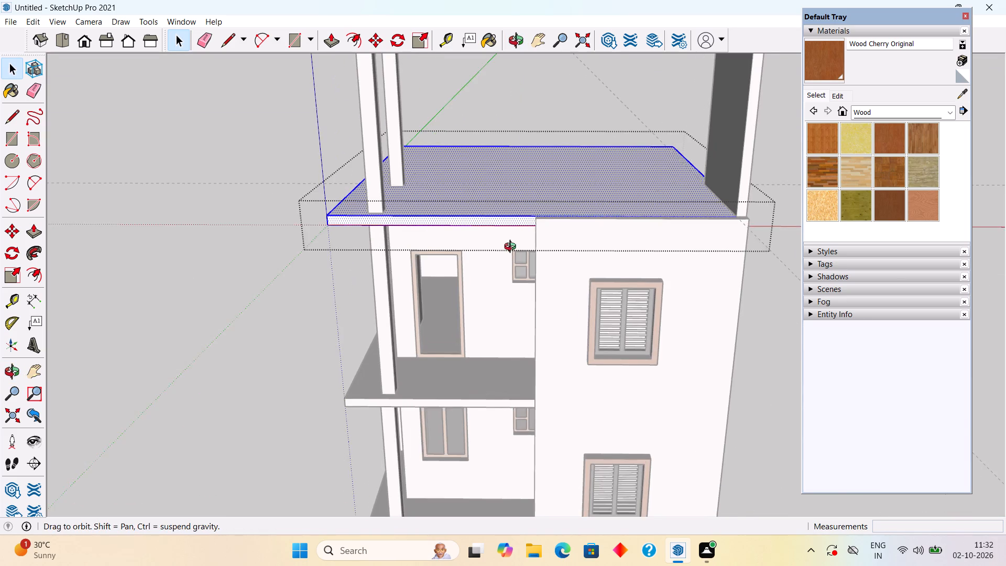
pyautogui.moveTo(512, 248); pyautogui.dragTo(611, 232, button='middle')
pyautogui.scroll(13, 613, 206)
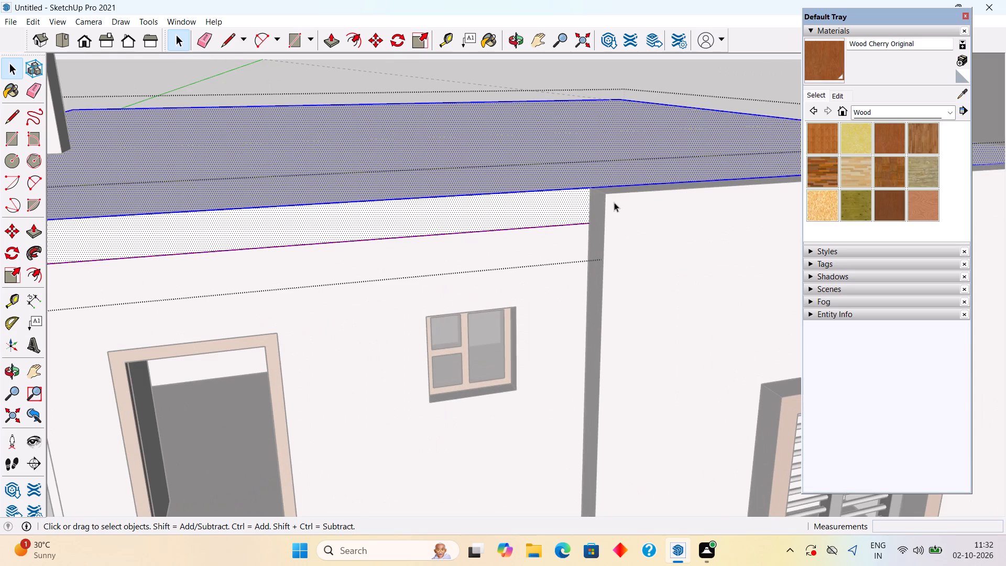
pyautogui.press('l')
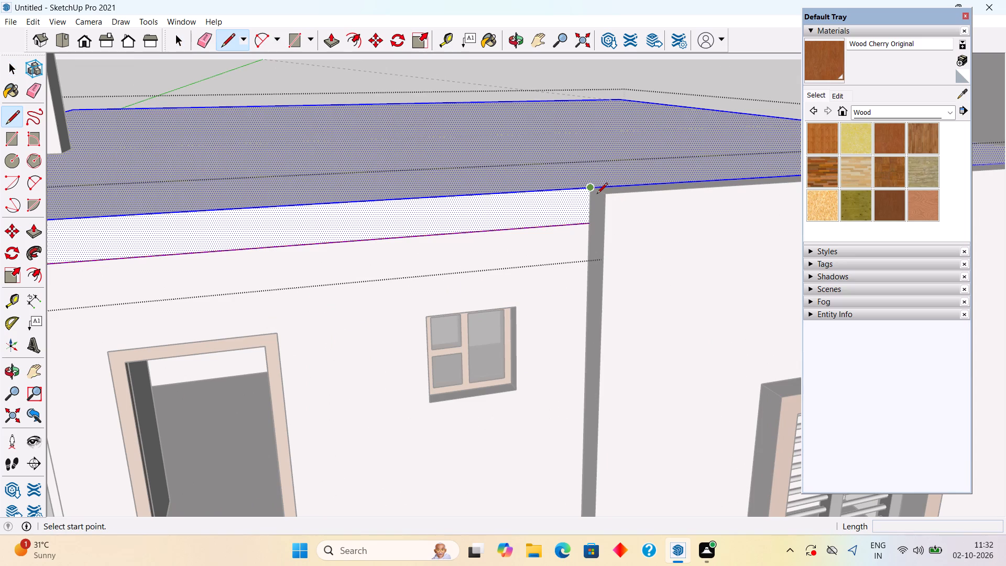
pyautogui.click(591, 189)
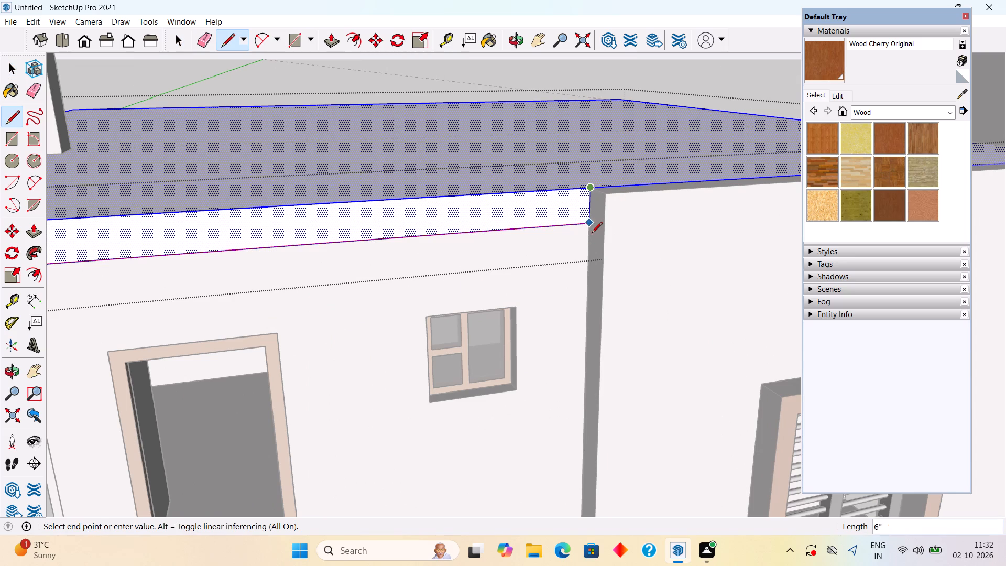
pyautogui.click(592, 224)
pyautogui.press('space')
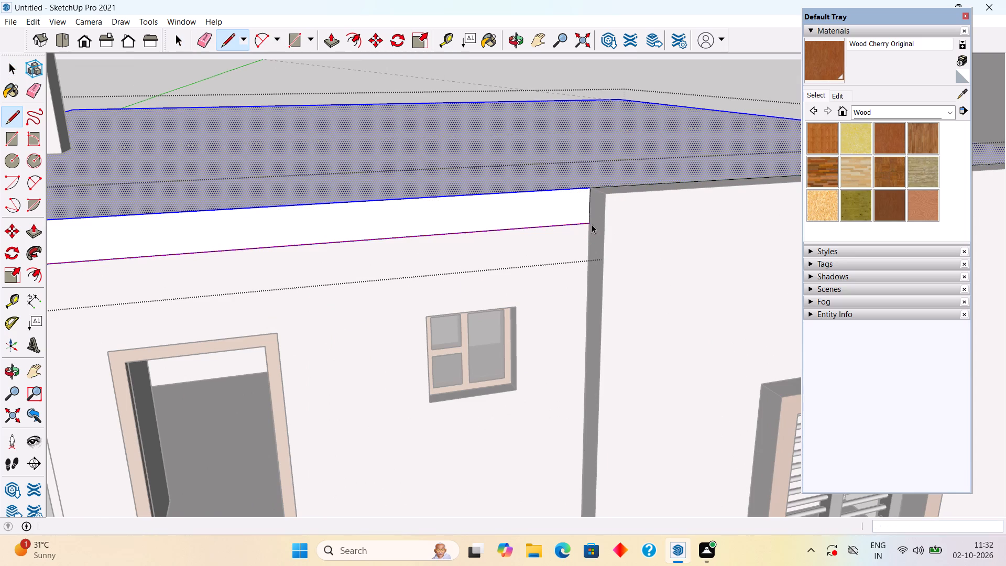
# Pull the roof slab's front face above the balcony outward 9" and close the group.
pyautogui.click(548, 207)
pyautogui.scroll(-9, 548, 207)
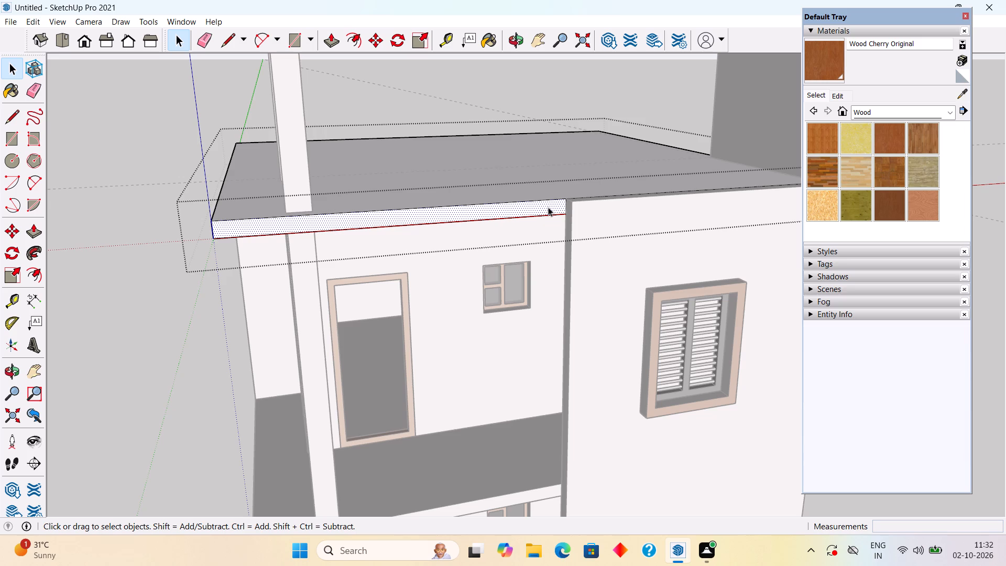
pyautogui.press('p')
pyautogui.click(548, 207)
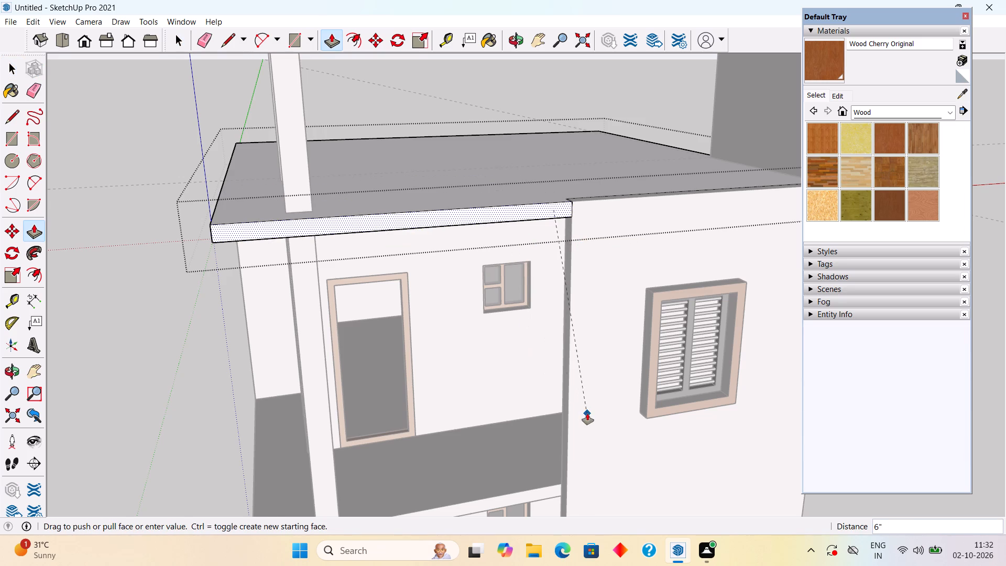
pyautogui.press('9')
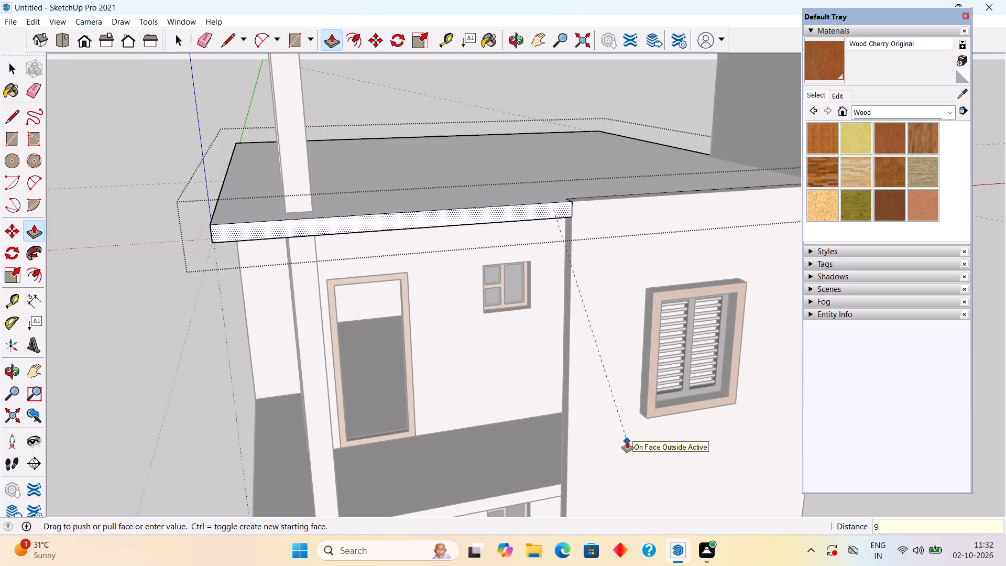
pyautogui.press('Return')
pyautogui.press('space')
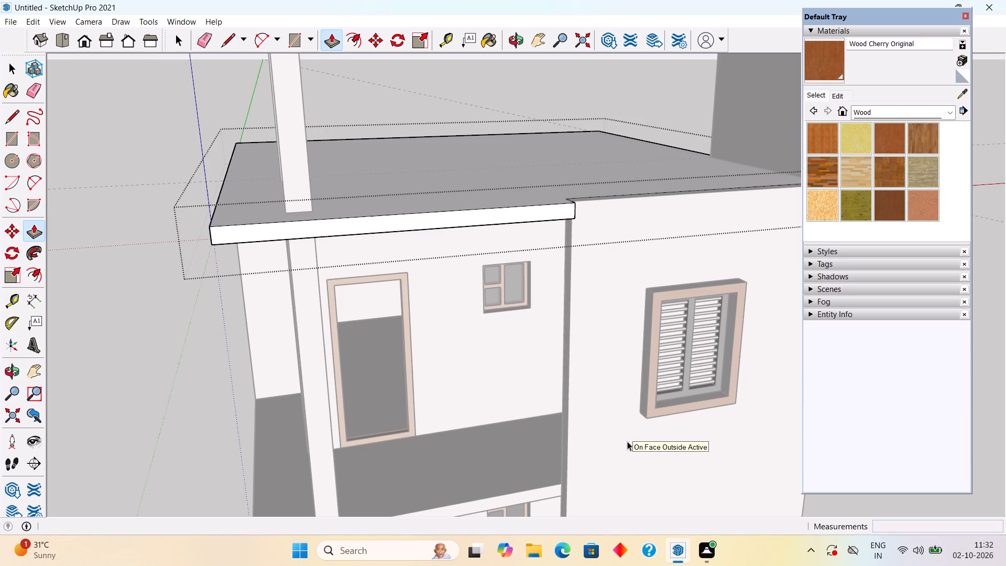
pyautogui.scroll(-2, 638, 415)
pyautogui.moveTo(585, 392); pyautogui.dragTo(187, 332, button='middle')
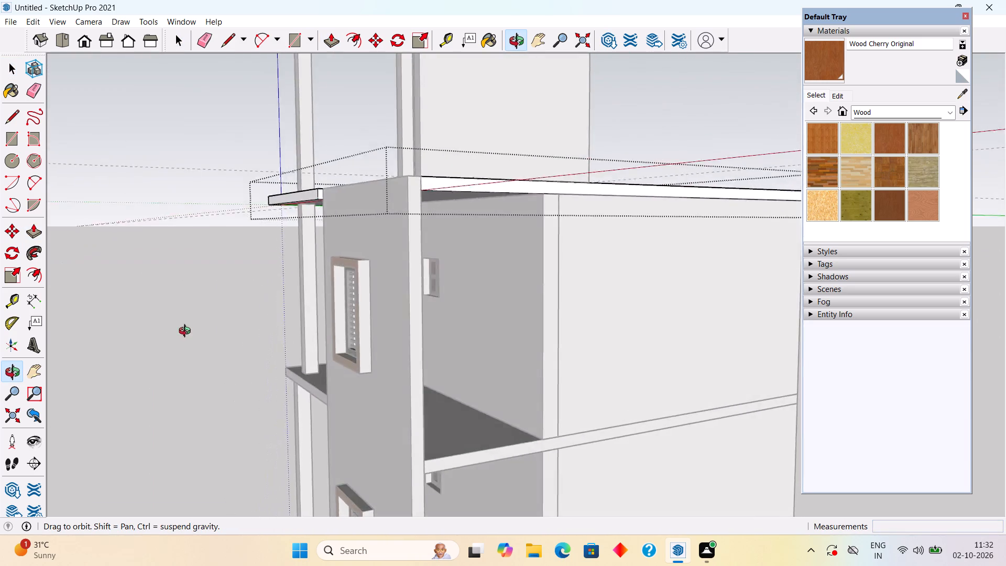
pyautogui.moveTo(187, 332); pyautogui.dragTo(439, 445, button='middle')
pyautogui.click(142, 347)
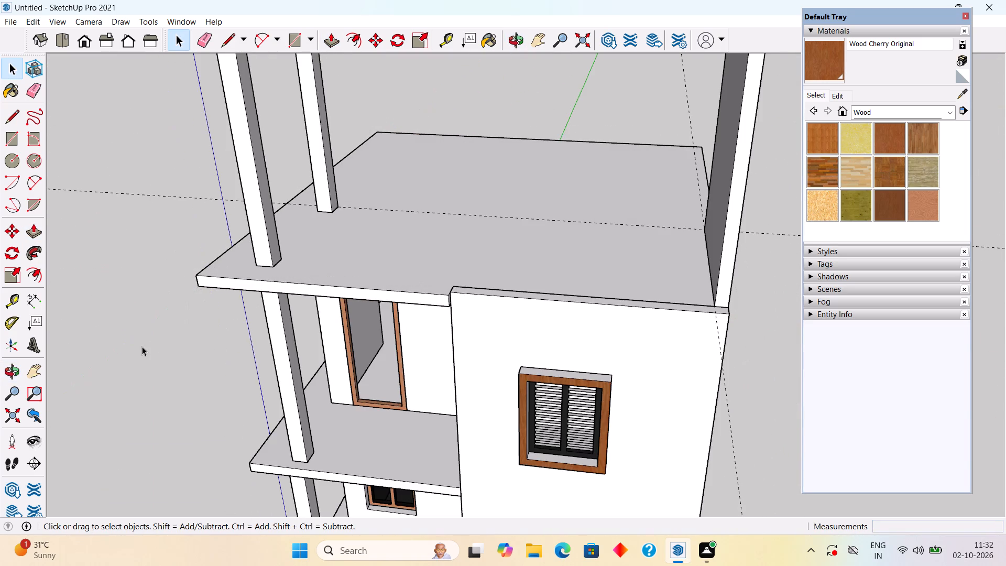
# Open the balcony slab group one floor below the roof and draw a 6" vertical line on its front face at the projecting wall.
pyautogui.scroll(8, 456, 332)
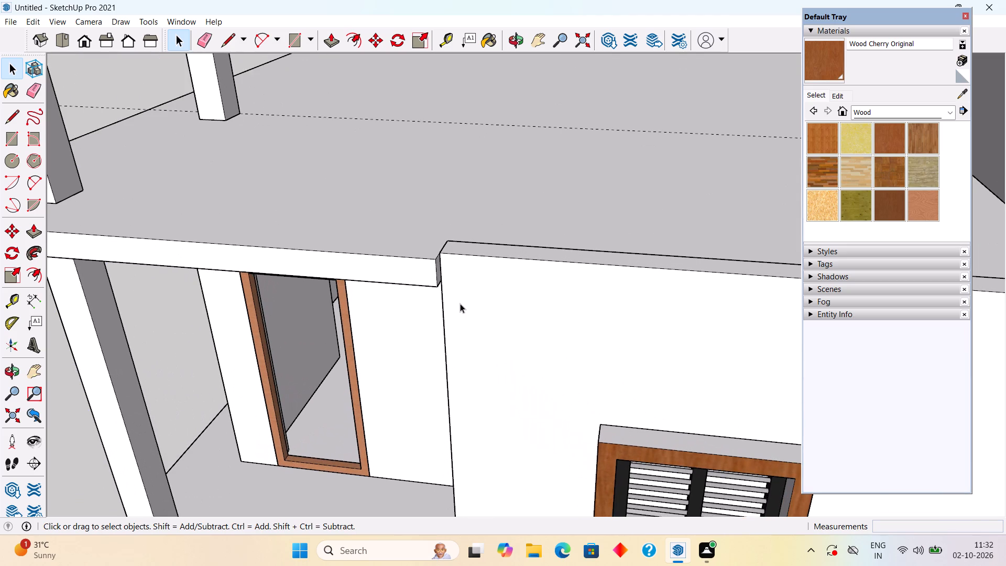
pyautogui.scroll(-5, 435, 285)
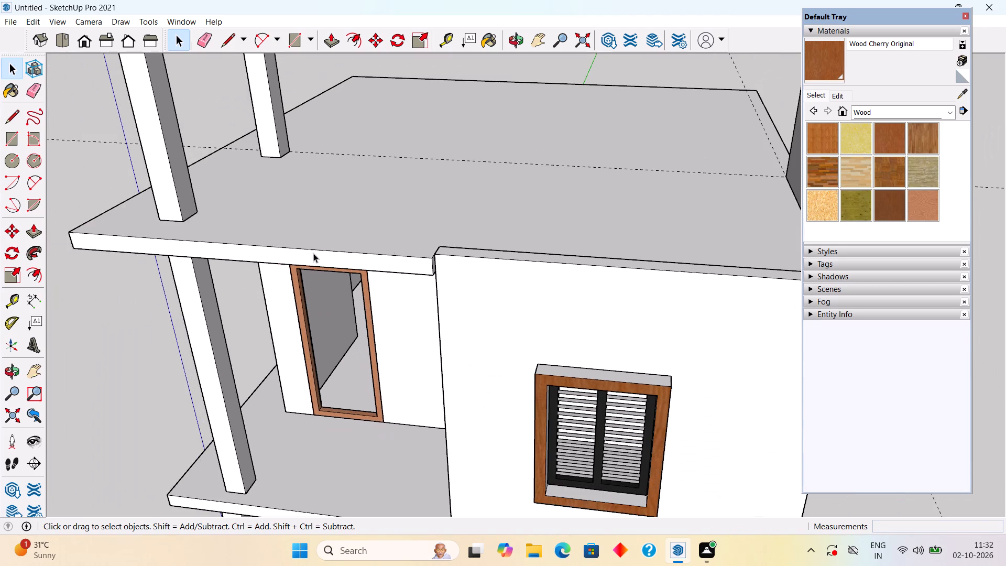
pyautogui.moveTo(316, 262); pyautogui.dragTo(562, 248, button='middle')
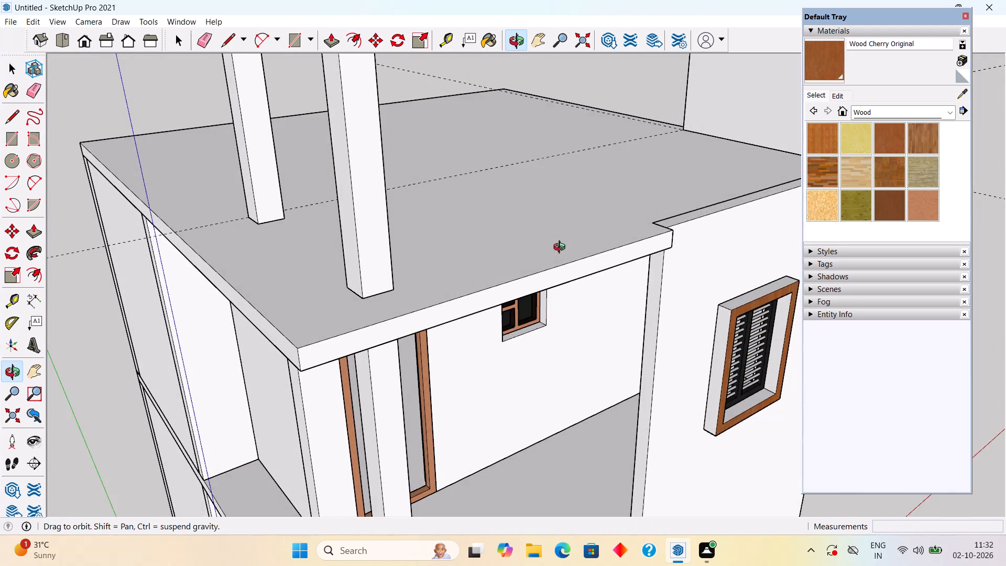
pyautogui.moveTo(562, 248); pyautogui.dragTo(523, 212, button='middle')
pyautogui.scroll(-4, 518, 210)
pyautogui.moveTo(510, 469); pyautogui.dragTo(501, 450, button='middle')
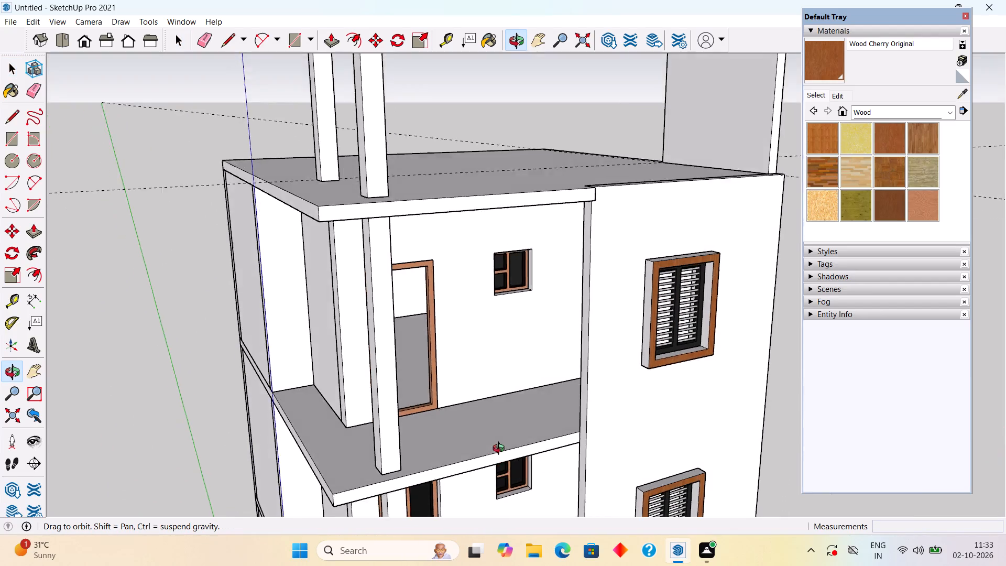
pyautogui.moveTo(501, 450); pyautogui.dragTo(447, 347, button='middle')
pyautogui.click(454, 376)
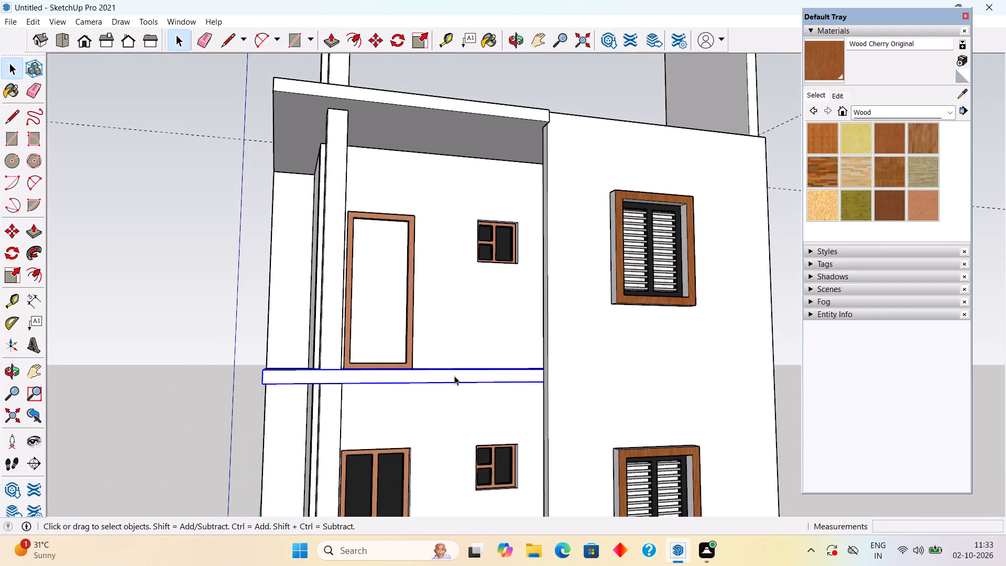
pyautogui.scroll(9, 455, 376)
pyautogui.tripleClick(483, 377)
pyautogui.scroll(1, 664, 408)
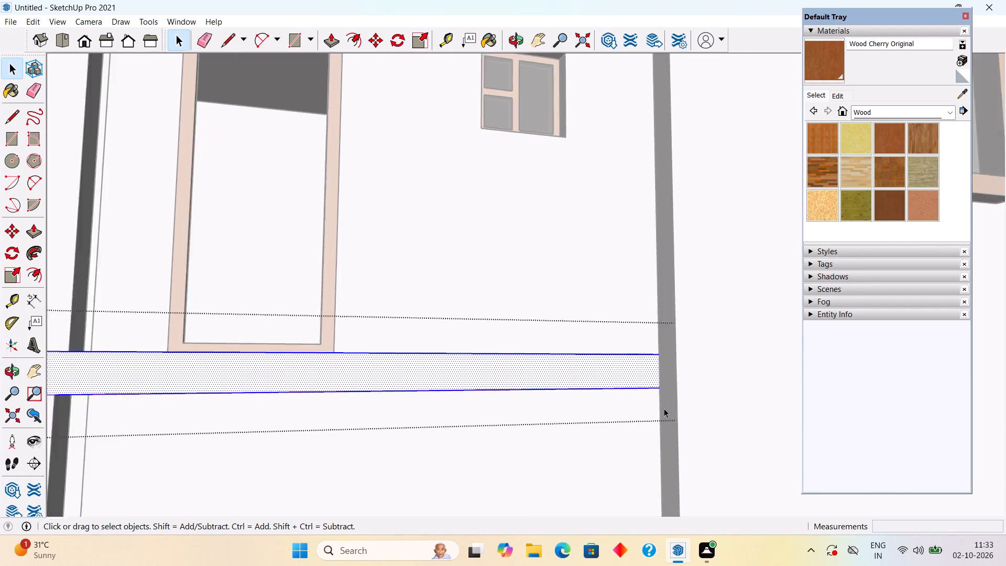
pyautogui.scroll(3, 664, 408)
pyautogui.press('l')
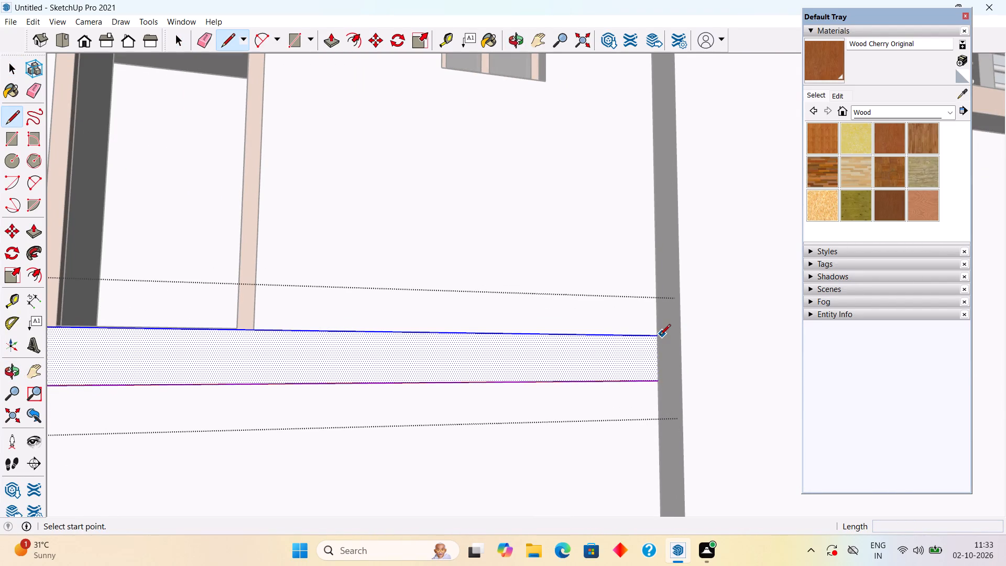
pyautogui.click(659, 336)
pyautogui.click(655, 378)
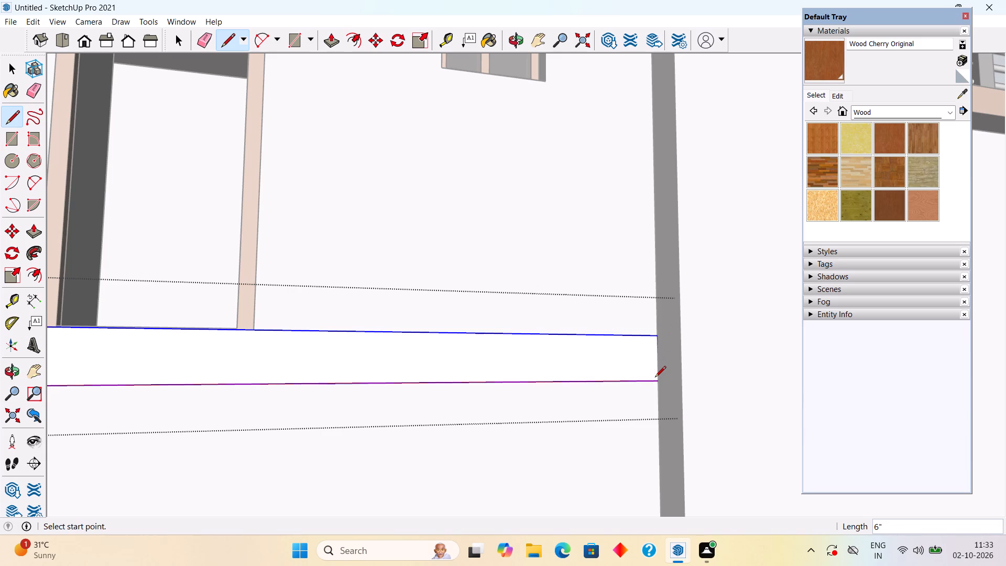
# Pull the balcony slab's front face outward 9" up to the projecting wall and close the group.
pyautogui.press('space')
pyautogui.click(631, 363)
pyautogui.press('p')
pyautogui.click(631, 363)
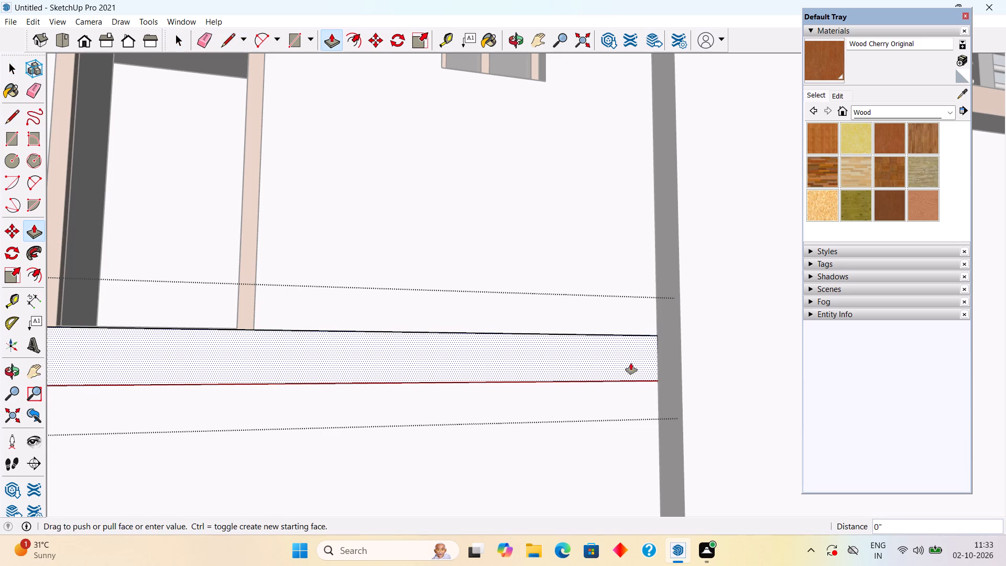
pyautogui.write('9"')
pyautogui.press('Return')
pyautogui.press('space')
pyautogui.scroll(-10, 703, 361)
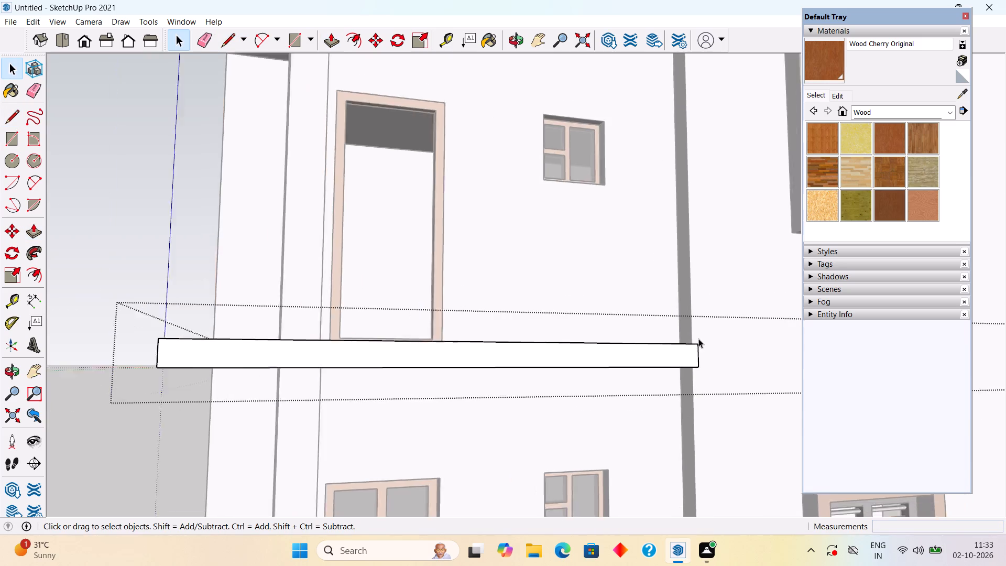
pyautogui.scroll(-3, 698, 339)
pyautogui.click(251, 240)
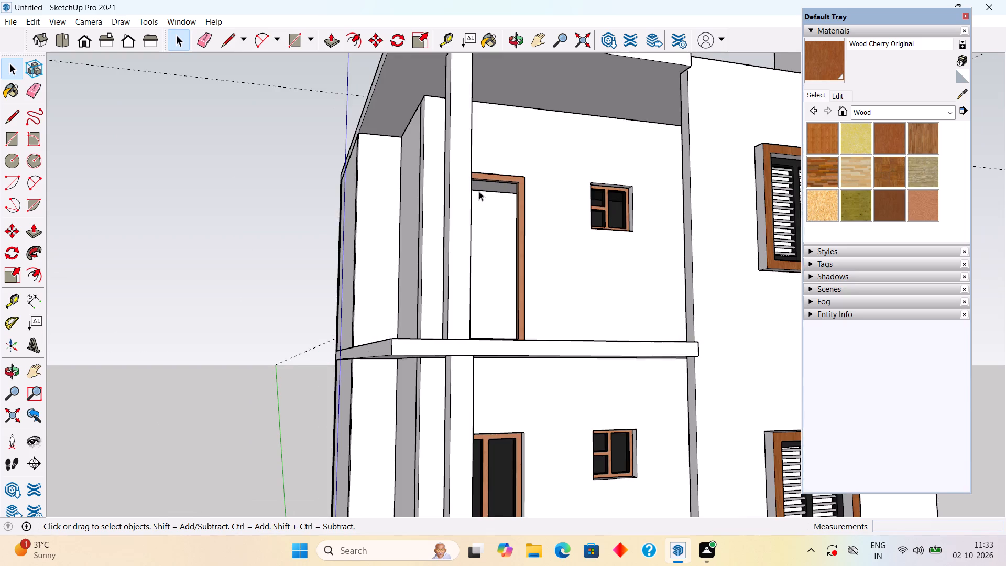
# Examine the extended roof and balcony slab edges where they meet the projecting wall, from above and at eye level.
pyautogui.moveTo(479, 191); pyautogui.dragTo(49, 320, button='middle')
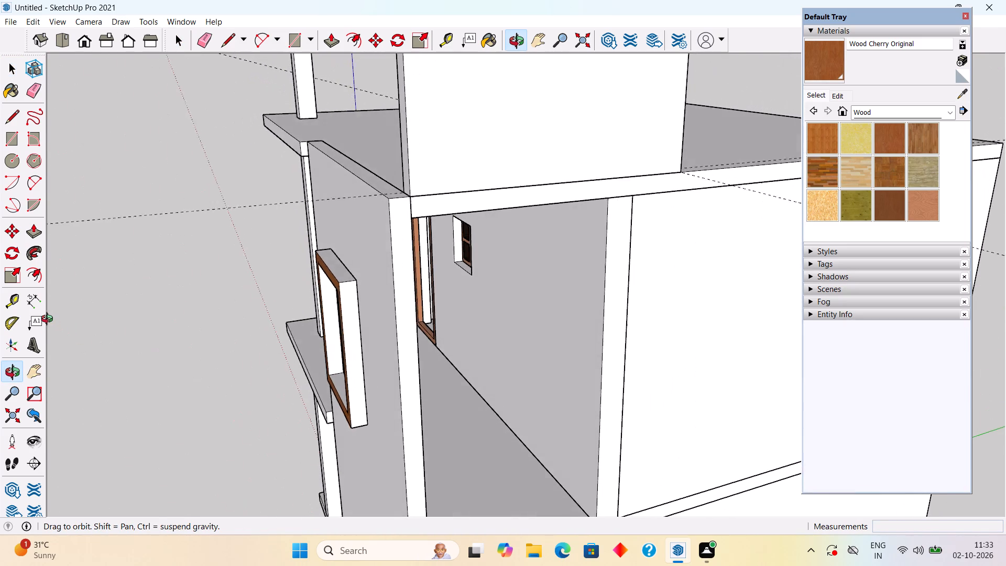
pyautogui.moveTo(49, 320); pyautogui.dragTo(184, 334, button='middle')
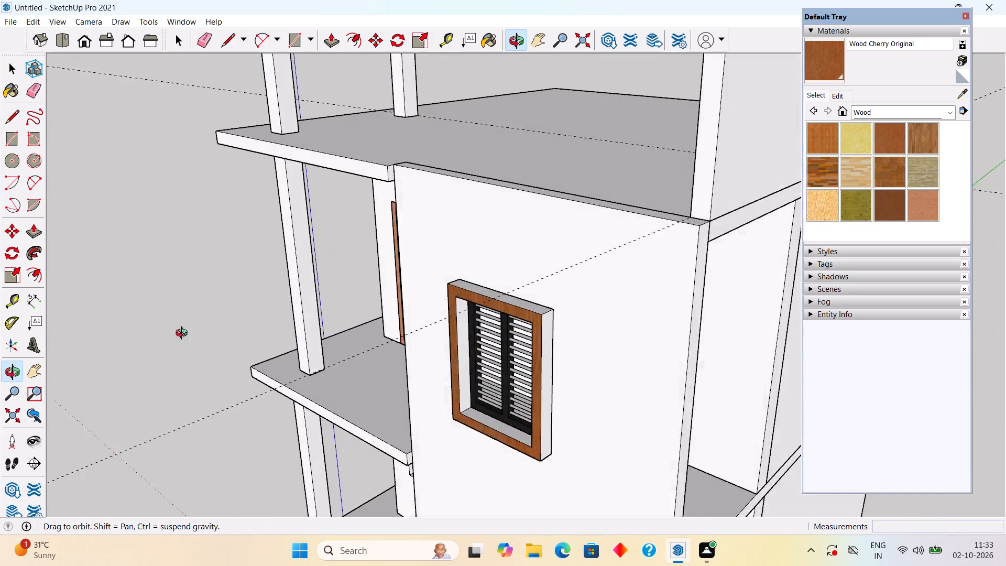
pyautogui.moveTo(184, 334); pyautogui.dragTo(239, 372, button='middle')
pyautogui.scroll(-4, 239, 372)
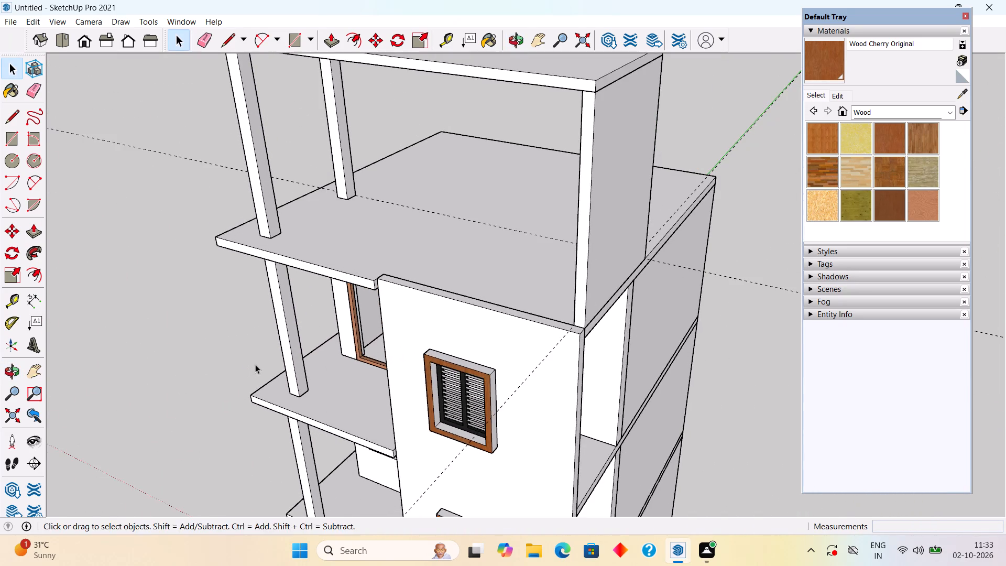
pyautogui.moveTo(256, 364); pyautogui.dragTo(608, 325, button='middle')
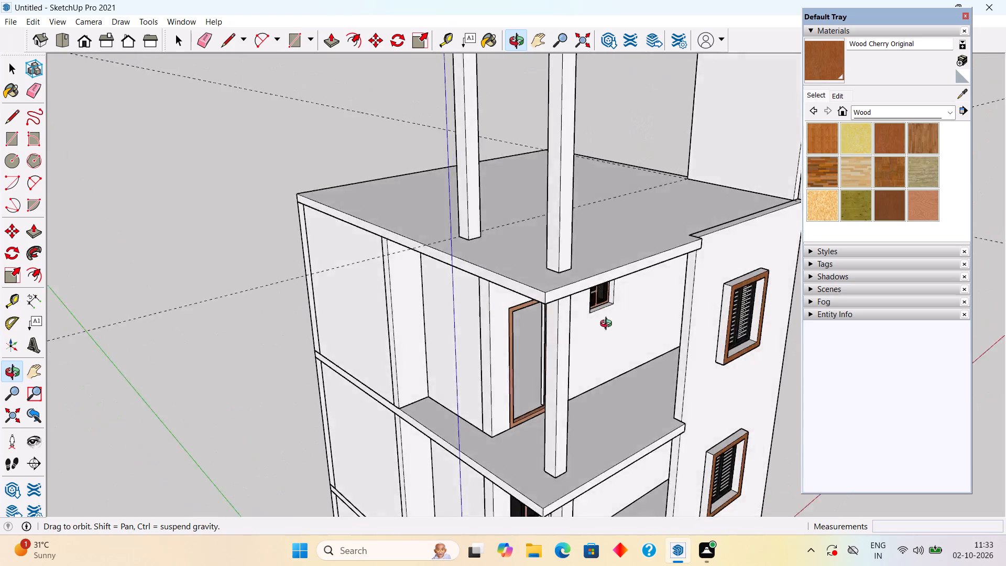
pyautogui.moveTo(608, 325); pyautogui.dragTo(432, 307, button='middle')
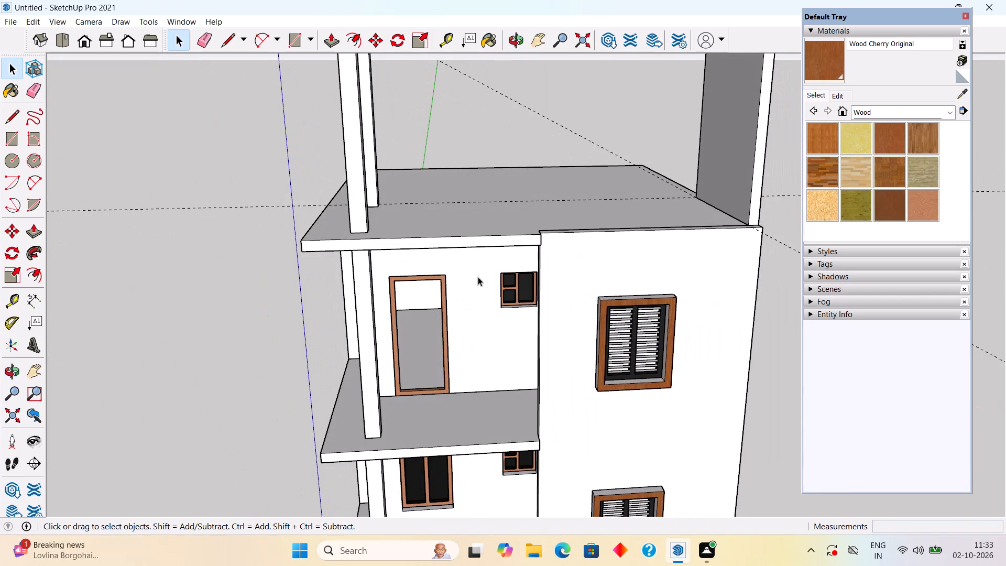
pyautogui.moveTo(464, 248); pyautogui.dragTo(443, 190, button='middle')
pyautogui.moveTo(549, 212); pyautogui.dragTo(443, 205, button='middle')
pyautogui.scroll(4, 449, 197)
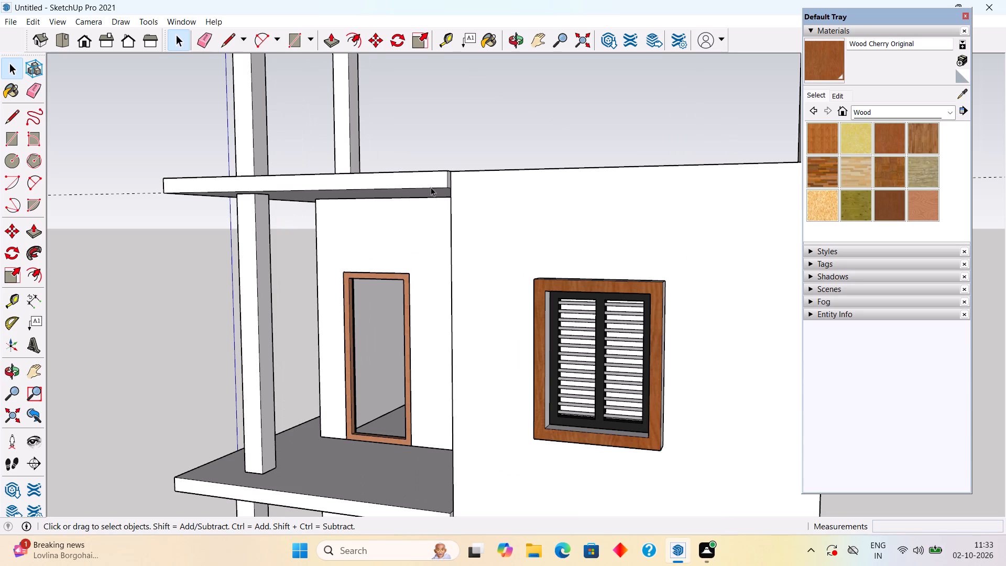
pyautogui.moveTo(419, 195); pyautogui.dragTo(346, 195, button='middle')
pyautogui.scroll(3, 462, 176)
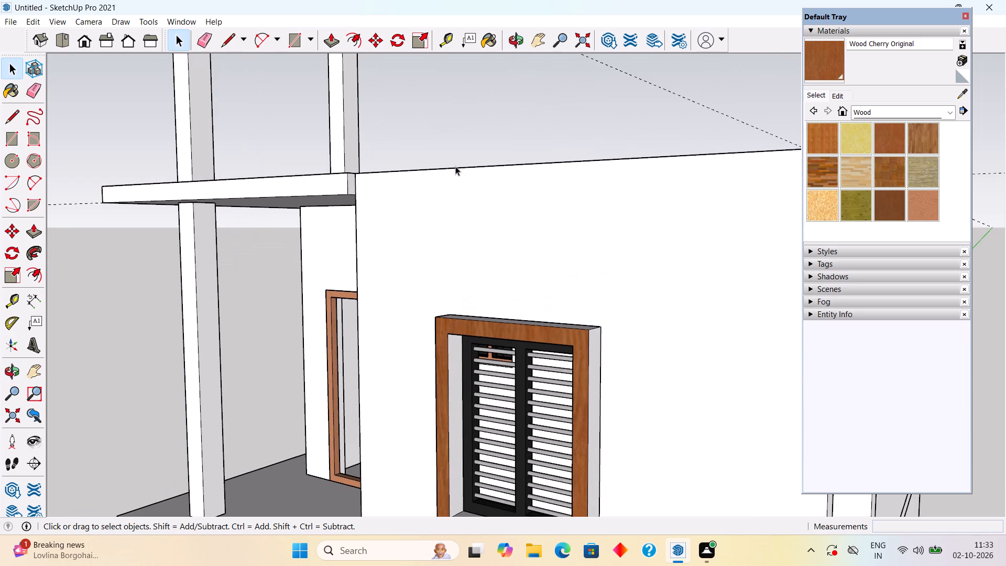
pyautogui.scroll(-2, 388, 202)
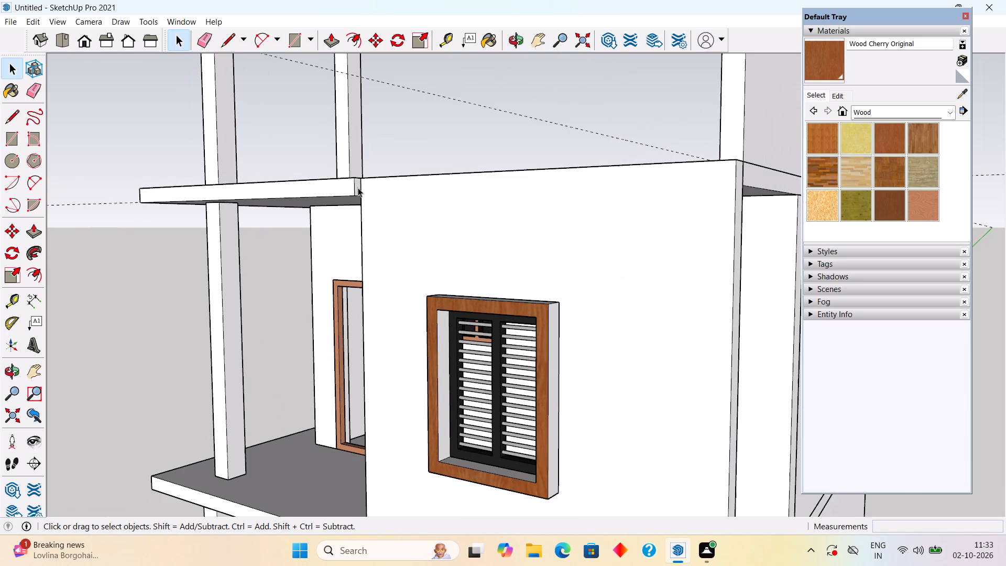
pyautogui.scroll(-5, 336, 194)
pyautogui.scroll(4, 367, 205)
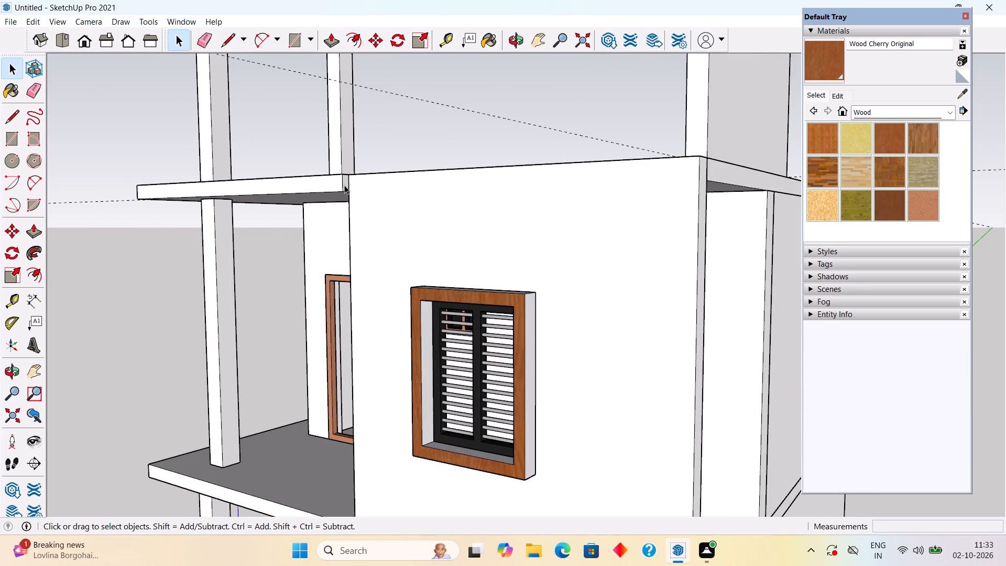
# Open the roof slab group, pull the front overhang's end face 1.5' across the projecting wall, and close the group.
pyautogui.tripleClick(319, 179)
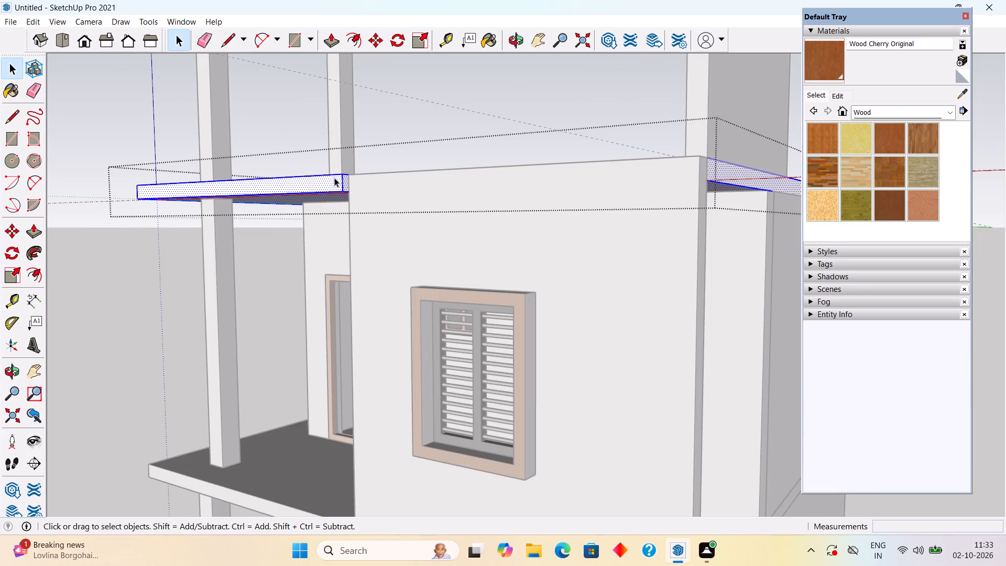
pyautogui.click(334, 178)
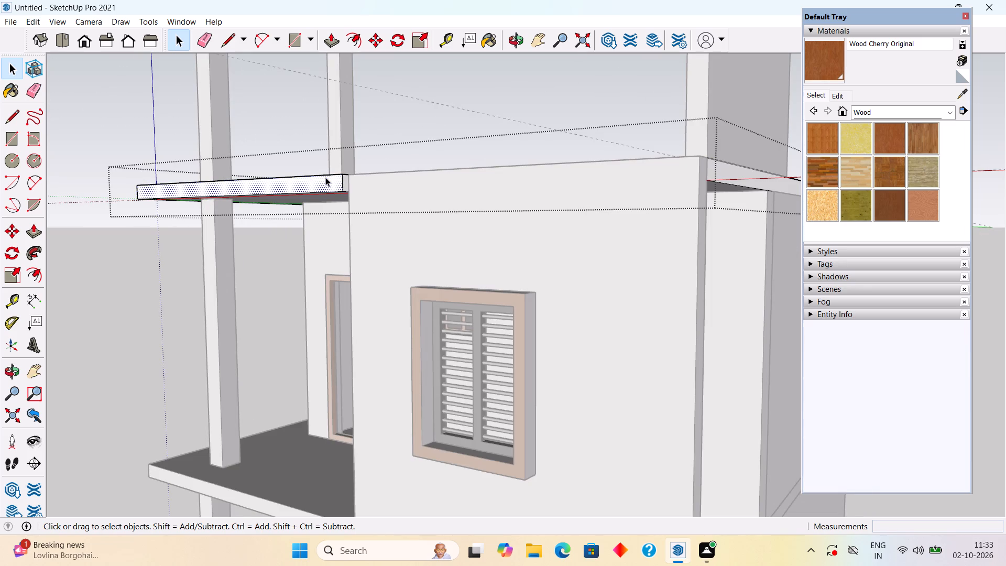
pyautogui.moveTo(321, 180); pyautogui.dragTo(259, 206, button='middle')
pyautogui.scroll(3, 284, 206)
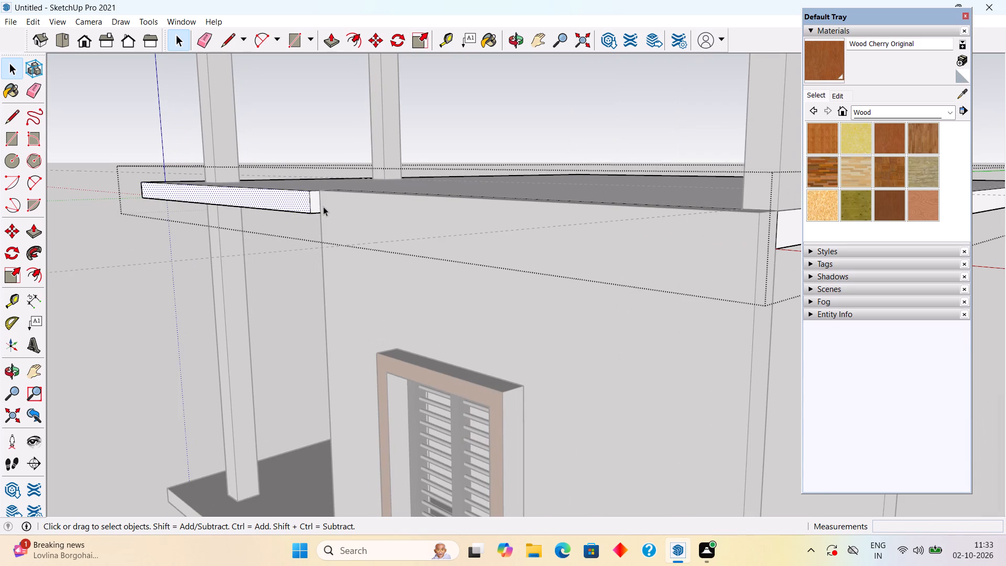
pyautogui.click(316, 209)
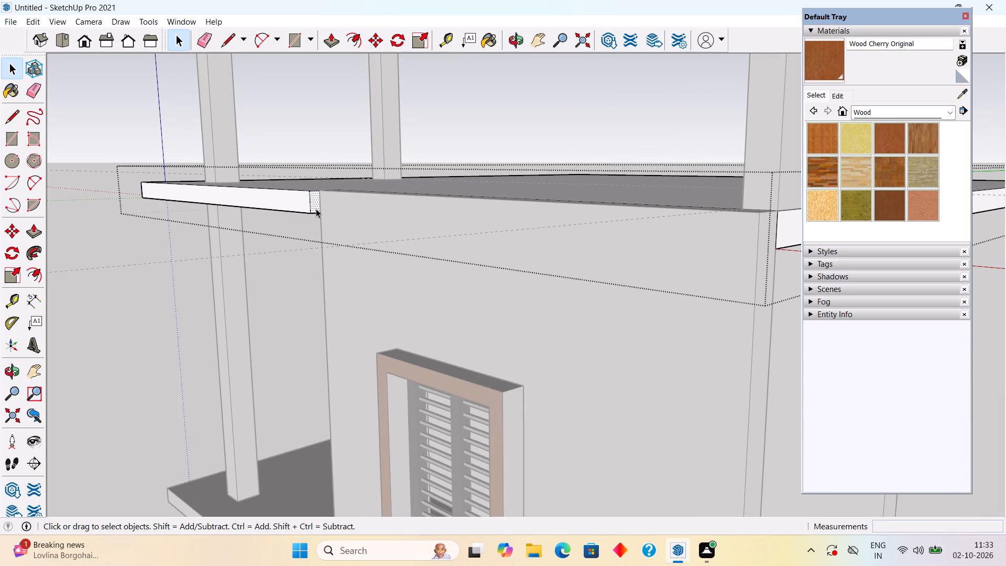
pyautogui.press('p')
pyautogui.click(316, 209)
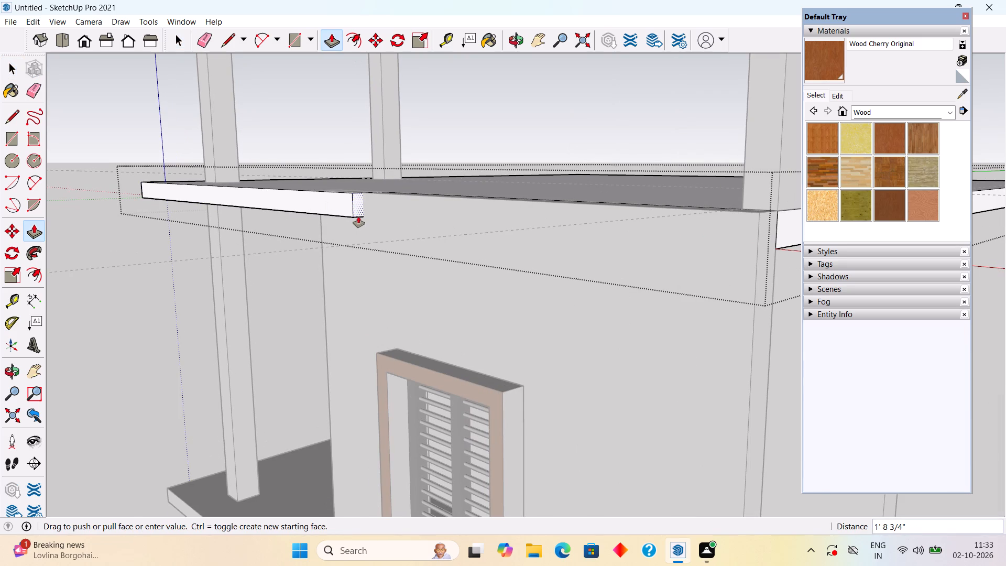
pyautogui.write("1.5'")
pyautogui.press('Return')
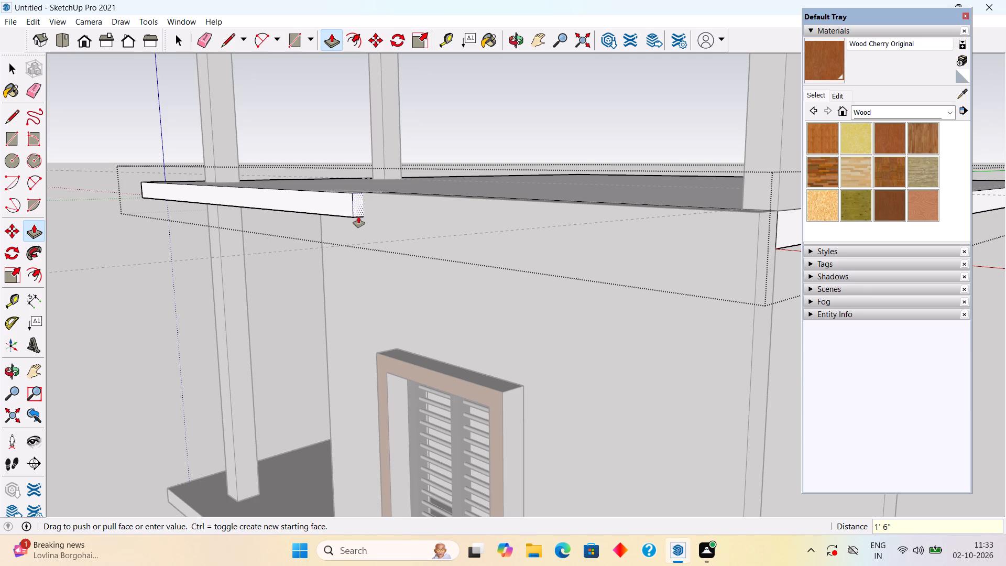
pyautogui.press('space')
pyautogui.scroll(-5, 358, 216)
pyautogui.middleClick(358, 216)
pyautogui.moveTo(314, 249); pyautogui.dragTo(704, 266, button='middle')
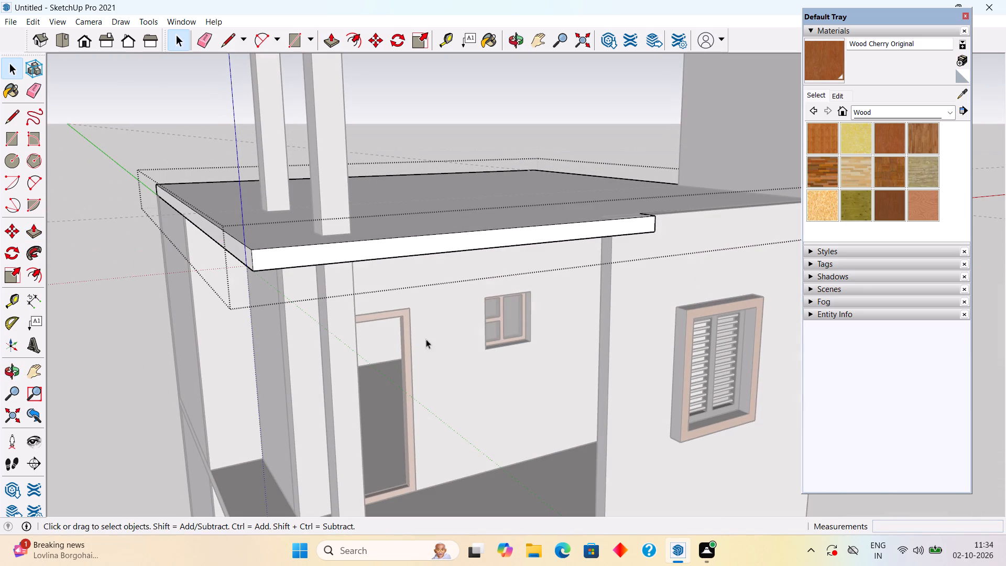
pyautogui.click(92, 330)
# Open the projecting wall group and push/pull its top face by 0.1" where it meets the roof slab.
pyautogui.moveTo(780, 337); pyautogui.dragTo(463, 439, button='middle')
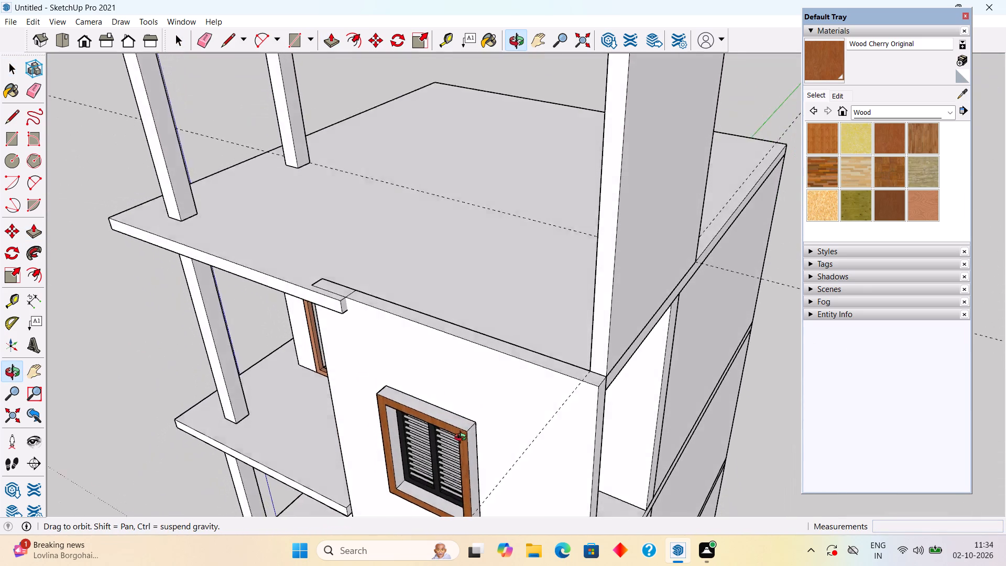
pyautogui.moveTo(463, 439); pyautogui.dragTo(462, 448, button='middle')
pyautogui.moveTo(432, 372); pyautogui.dragTo(452, 399, button='middle')
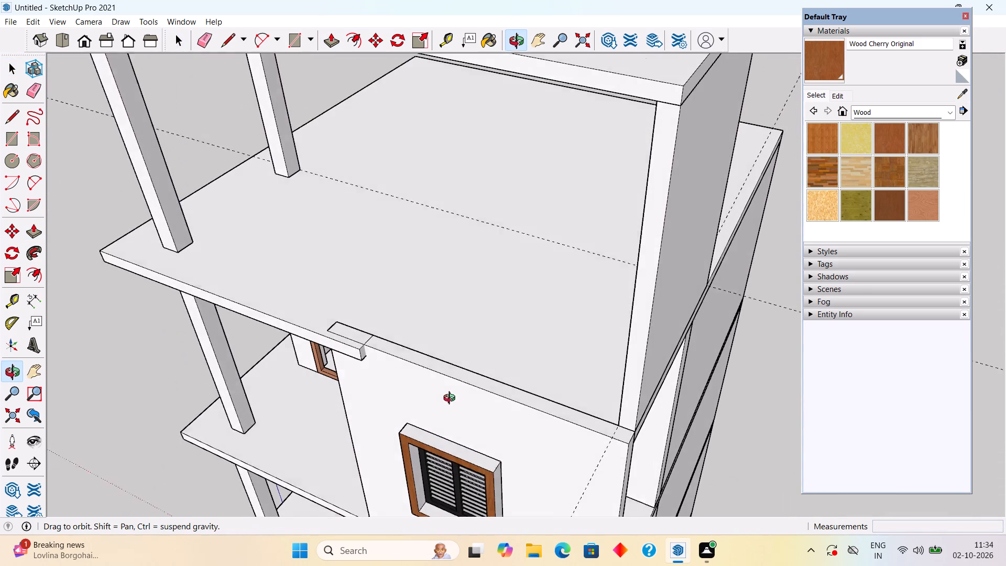
pyautogui.moveTo(452, 399); pyautogui.dragTo(452, 400, button='middle')
pyautogui.scroll(2, 467, 382)
pyautogui.click(483, 392)
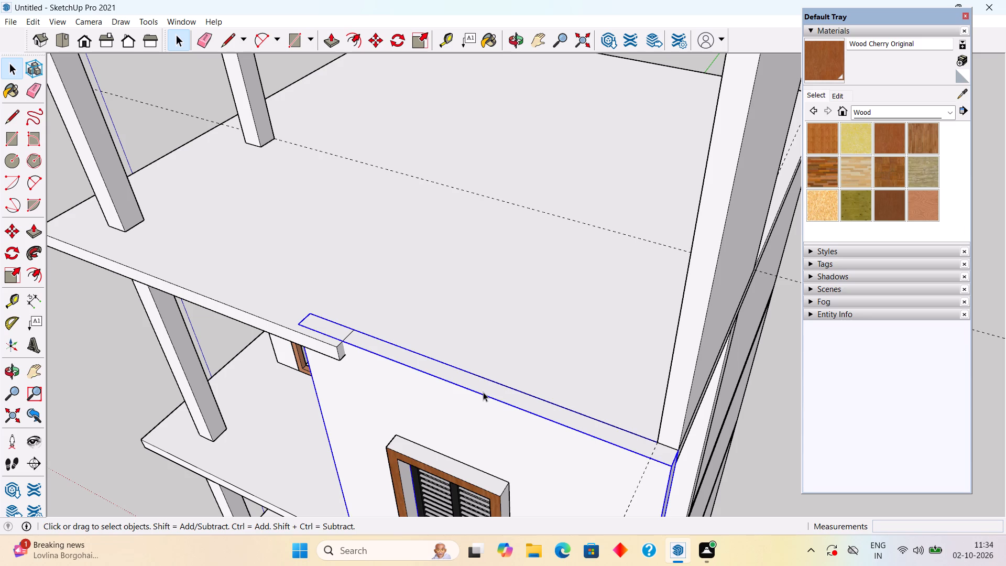
pyautogui.scroll(2, 486, 387)
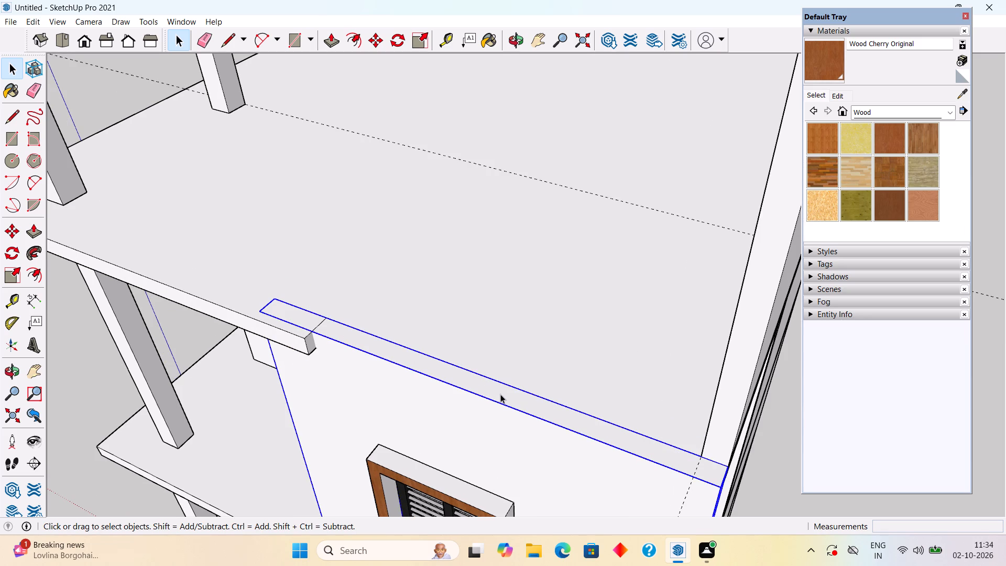
pyautogui.tripleClick(503, 397)
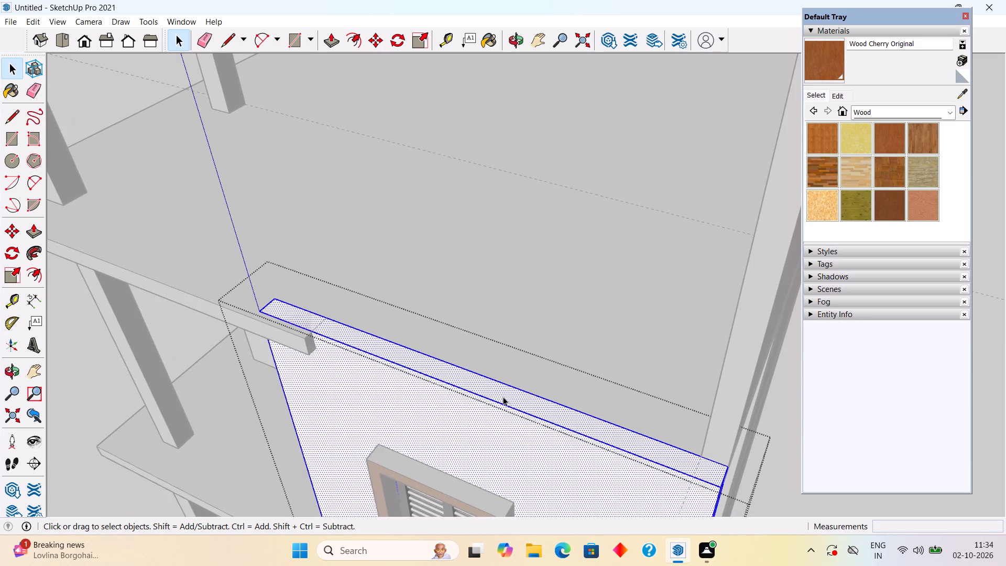
pyautogui.press('p')
pyautogui.click(503, 397)
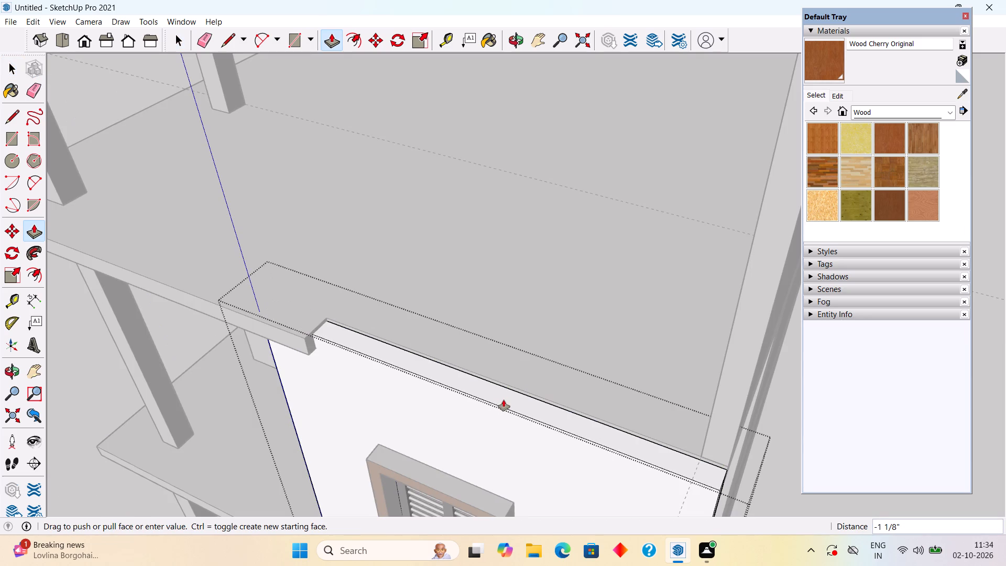
pyautogui.write('.1"')
pyautogui.press('Return')
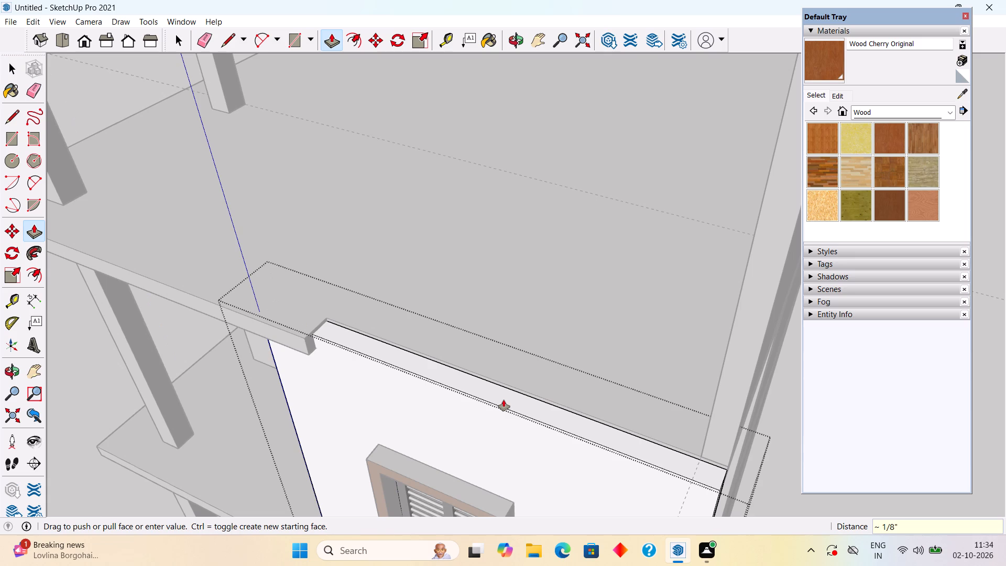
# Push/pull the projecting wall's top face by another 0.1" and close the group.
pyautogui.click(520, 394)
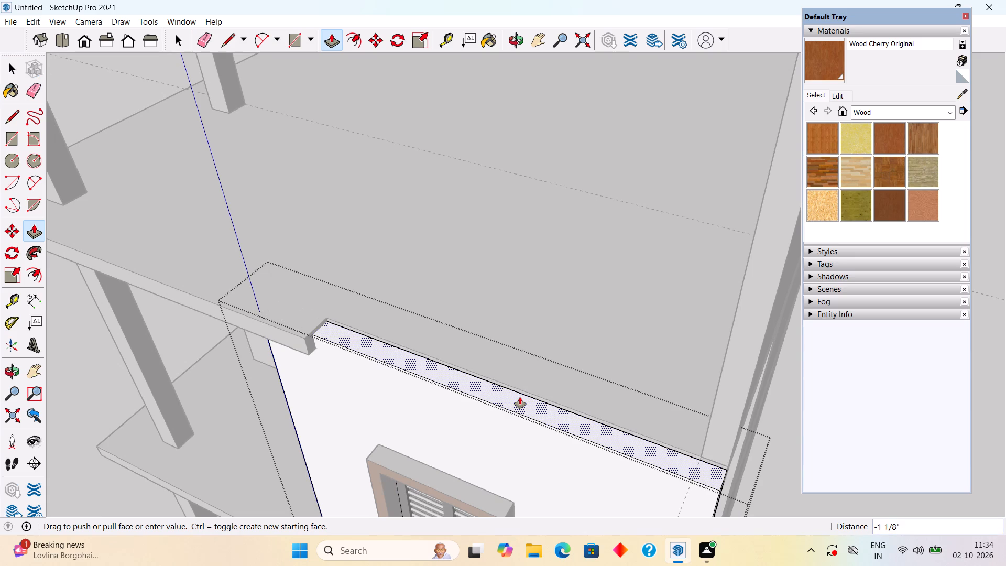
pyautogui.write('.1"')
pyautogui.press('Return')
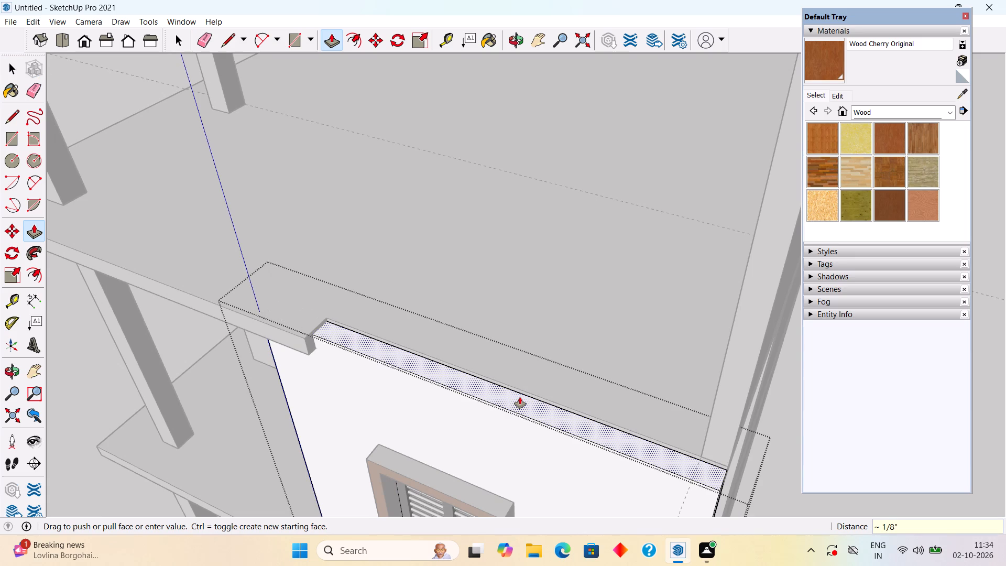
pyautogui.press('space')
pyautogui.scroll(-8, 520, 397)
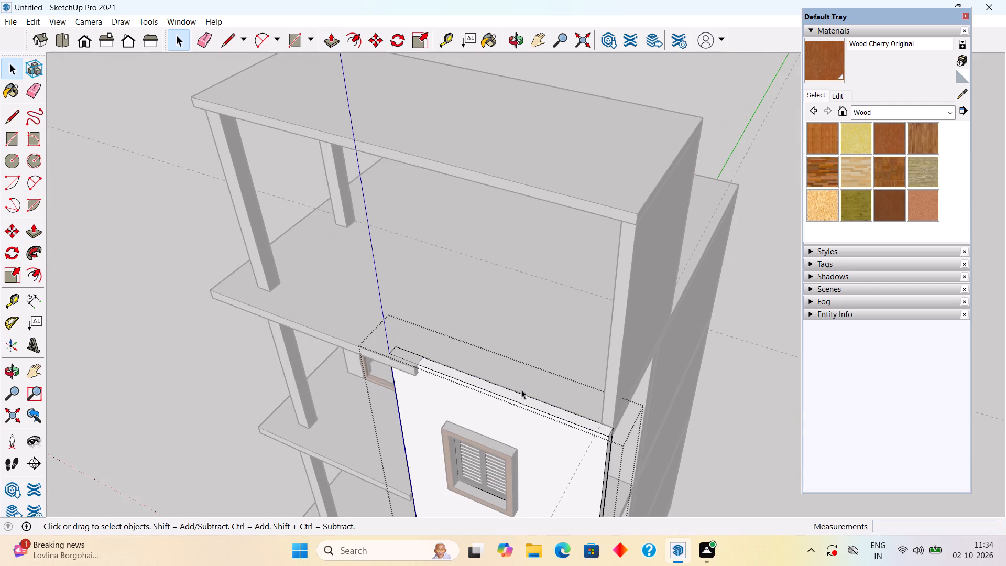
pyautogui.click(778, 409)
# Open the projecting wall group, push/pull its top face by 1" where it meets the roof slab, and close the group.
pyautogui.moveTo(547, 401); pyautogui.dragTo(590, 228, button='middle')
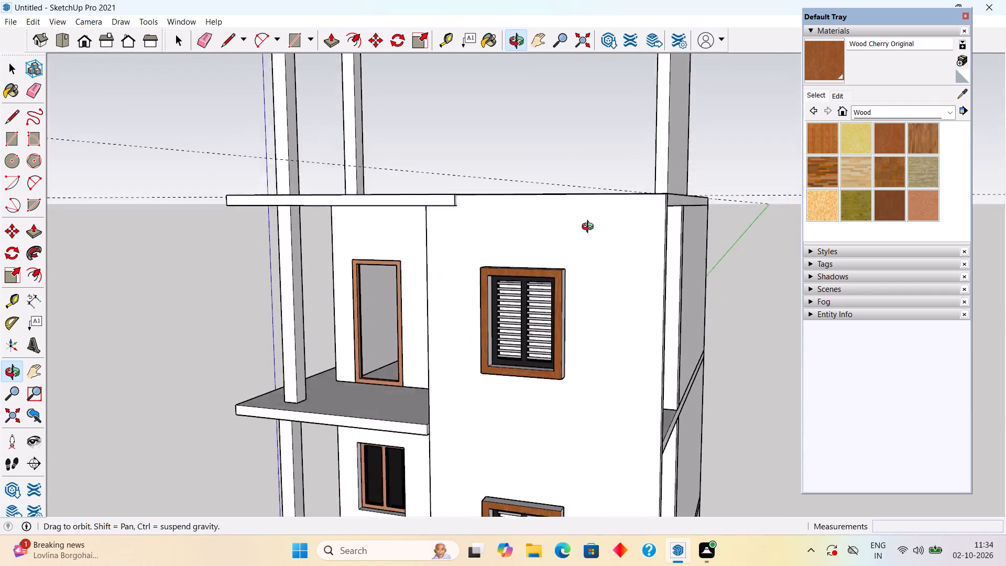
pyautogui.moveTo(590, 228); pyautogui.dragTo(661, 293, button='middle')
pyautogui.moveTo(569, 255); pyautogui.dragTo(568, 335, button='middle')
pyautogui.scroll(5, 622, 349)
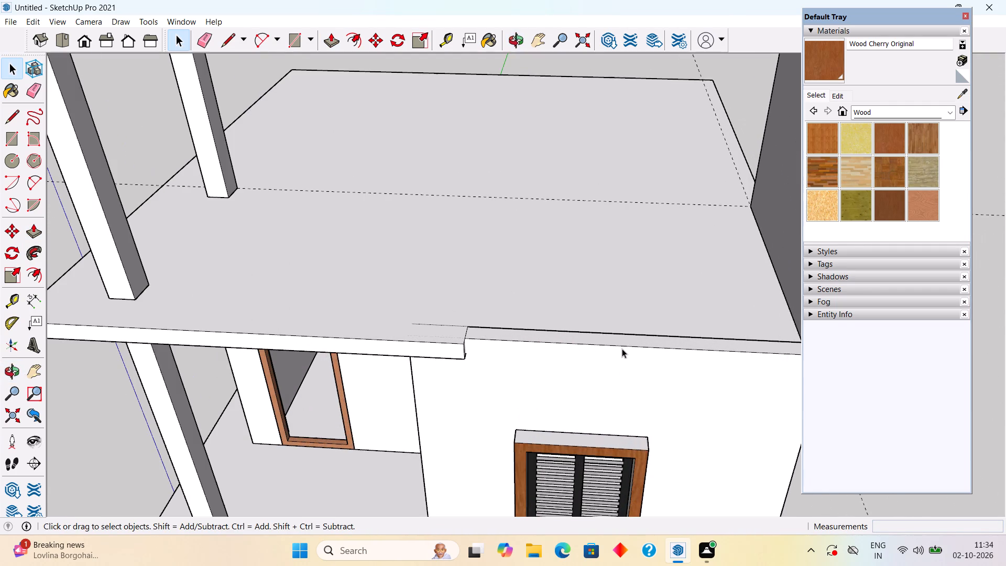
pyautogui.click(629, 340)
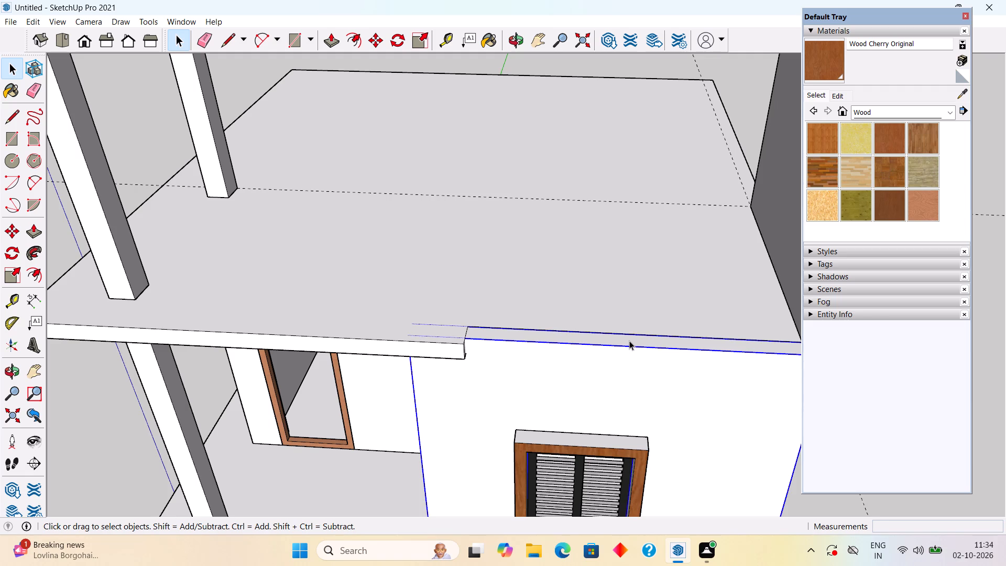
pyautogui.press('p')
pyautogui.press('space')
pyautogui.tripleClick(632, 382)
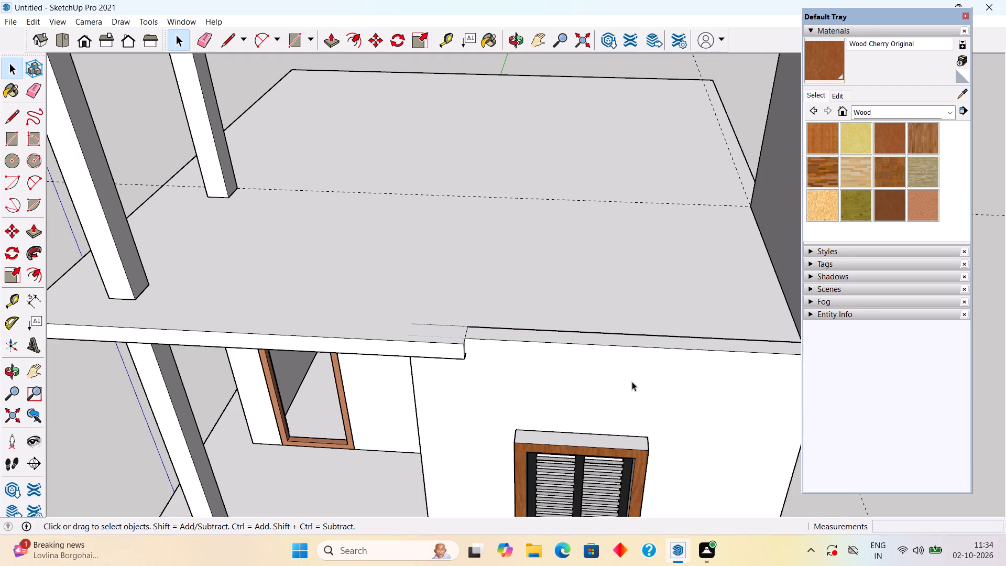
pyautogui.moveTo(654, 315); pyautogui.dragTo(618, 389, button='middle')
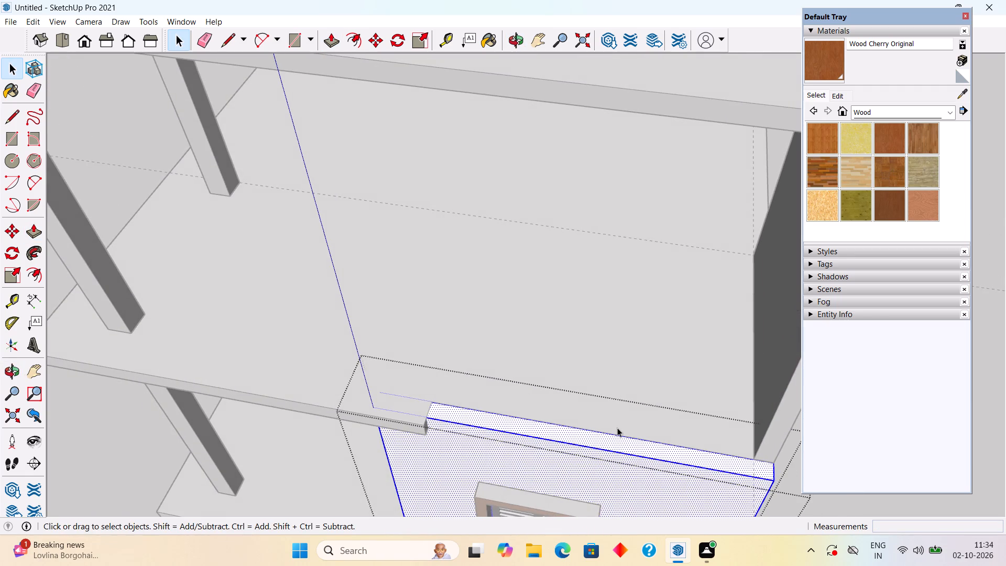
pyautogui.scroll(4, 617, 431)
pyautogui.press('p')
pyautogui.click(617, 448)
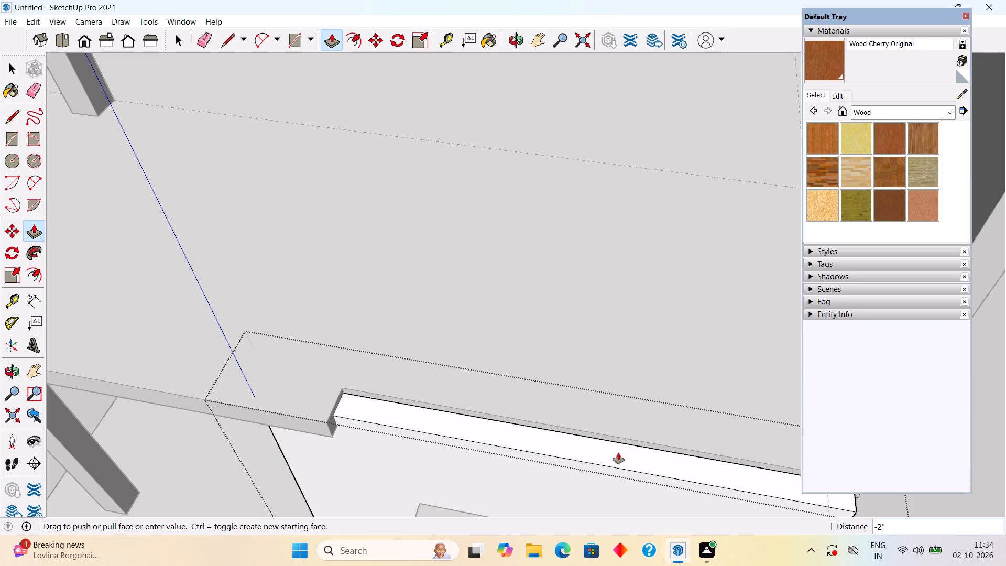
pyautogui.write('1"')
pyautogui.press('Return')
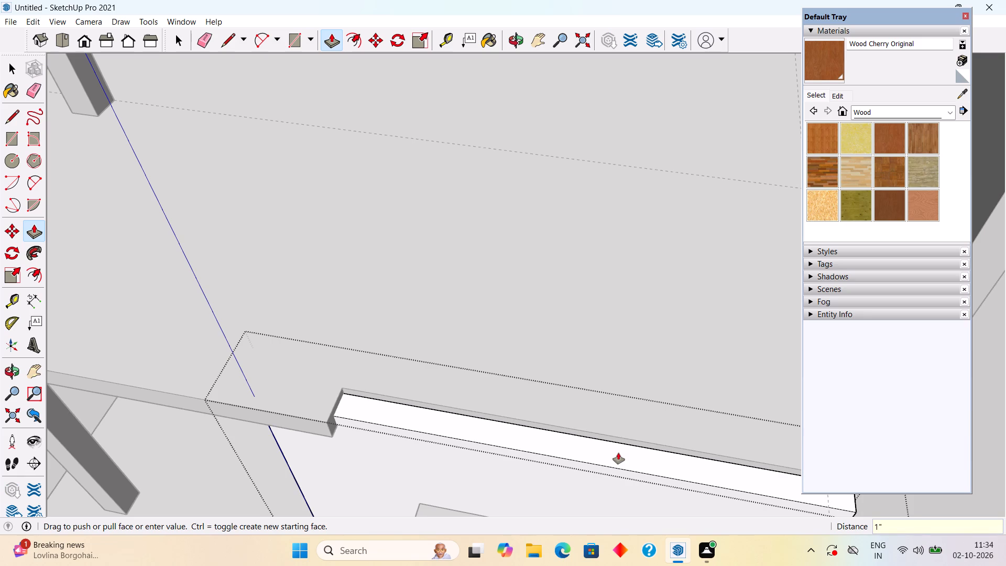
pyautogui.press('space')
pyautogui.moveTo(619, 453); pyautogui.dragTo(624, 312, button='middle')
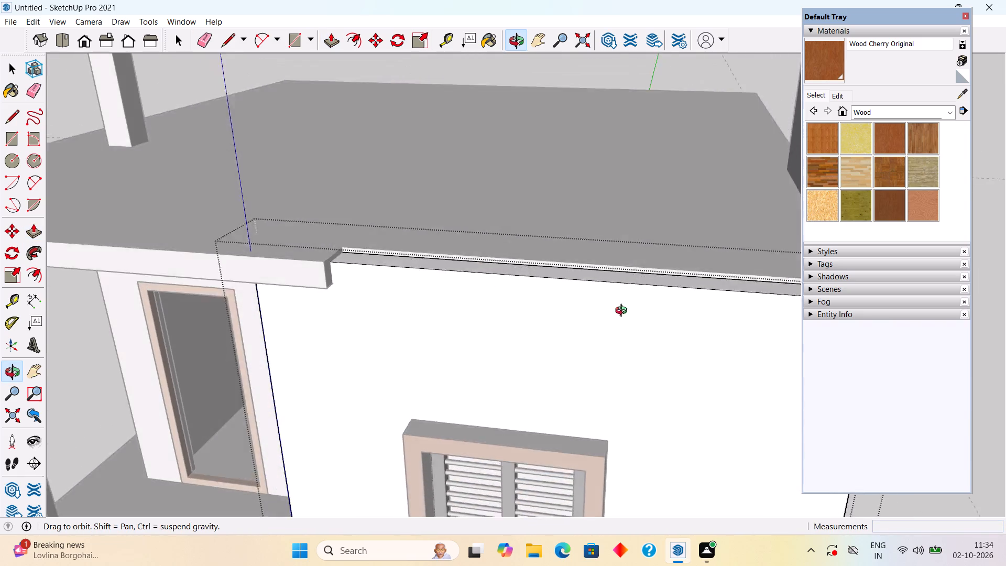
pyautogui.moveTo(624, 312); pyautogui.dragTo(624, 299, button='middle')
pyautogui.scroll(-4, 624, 299)
pyautogui.scroll(-7, 605, 253)
pyautogui.click(730, 185)
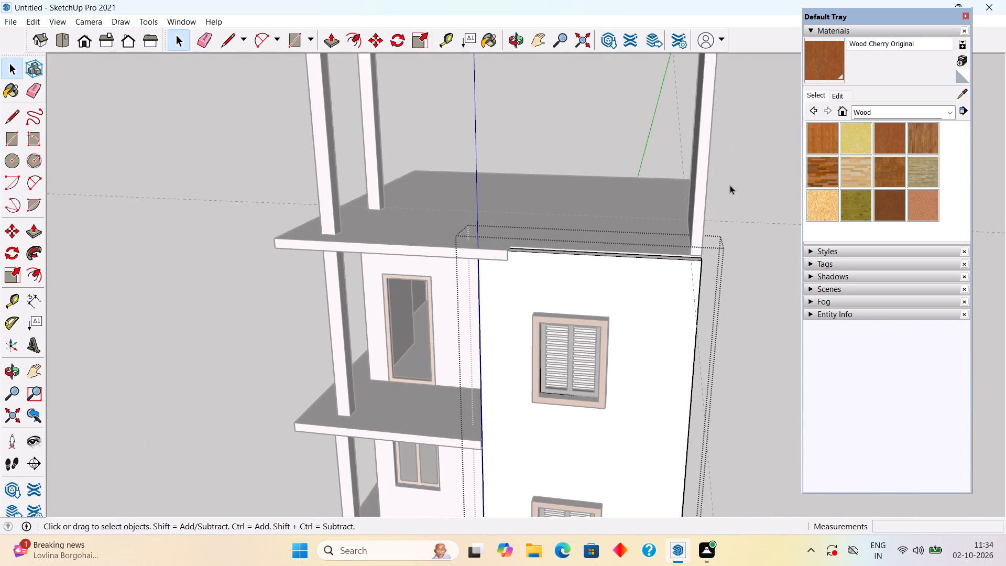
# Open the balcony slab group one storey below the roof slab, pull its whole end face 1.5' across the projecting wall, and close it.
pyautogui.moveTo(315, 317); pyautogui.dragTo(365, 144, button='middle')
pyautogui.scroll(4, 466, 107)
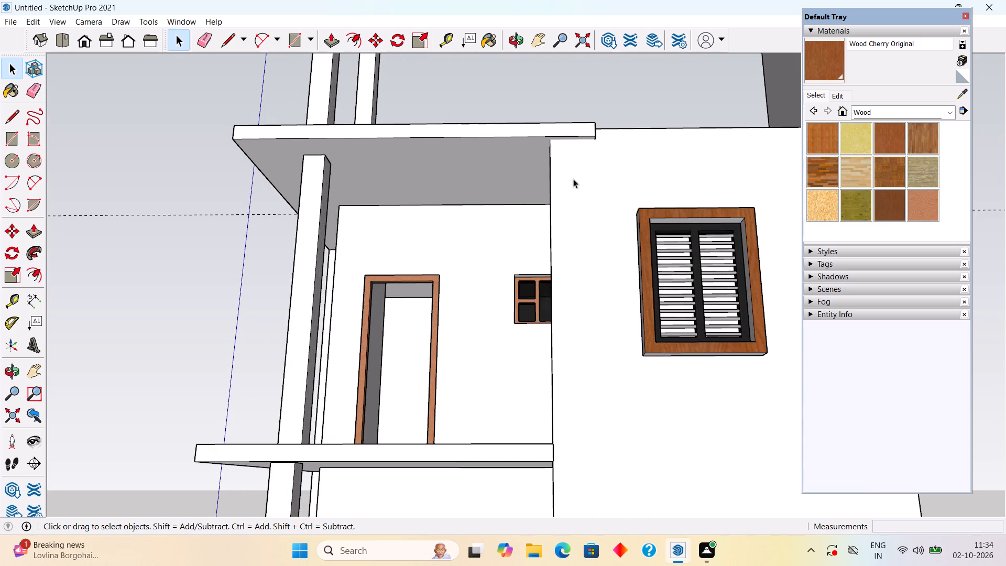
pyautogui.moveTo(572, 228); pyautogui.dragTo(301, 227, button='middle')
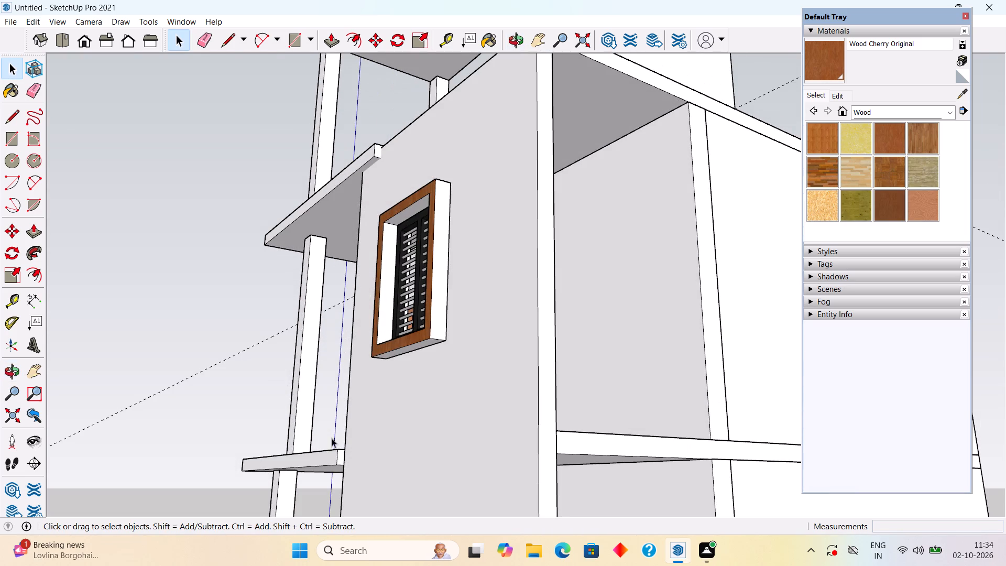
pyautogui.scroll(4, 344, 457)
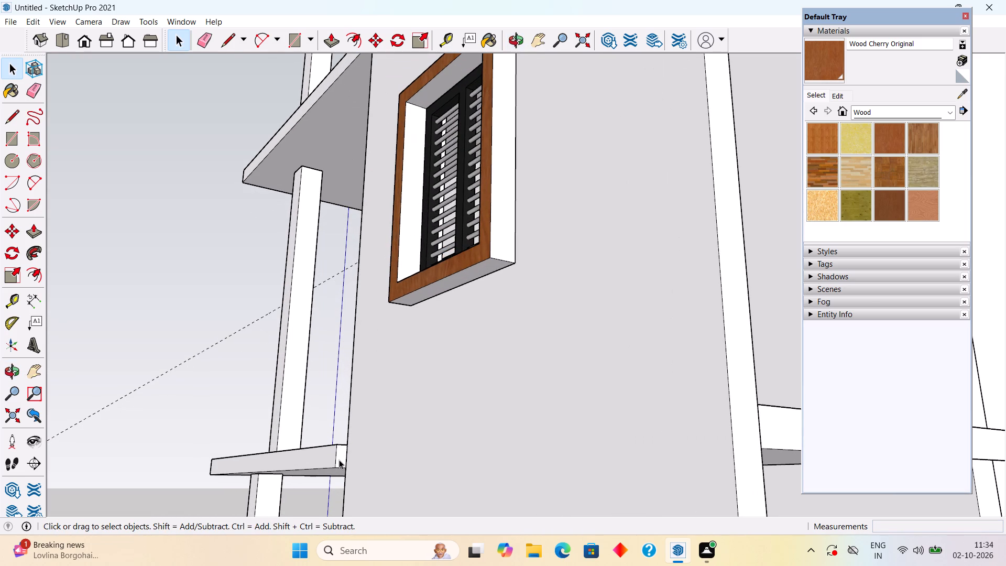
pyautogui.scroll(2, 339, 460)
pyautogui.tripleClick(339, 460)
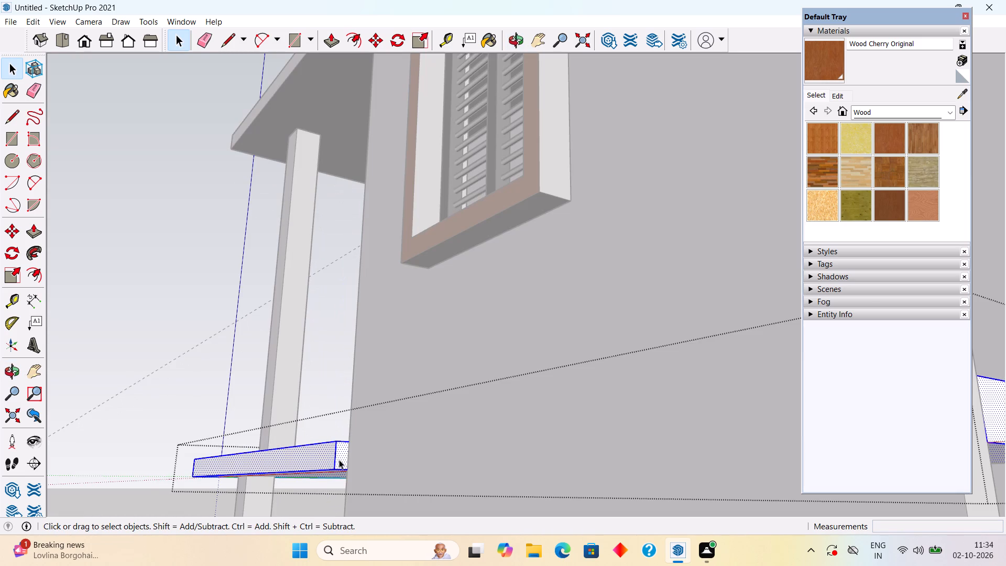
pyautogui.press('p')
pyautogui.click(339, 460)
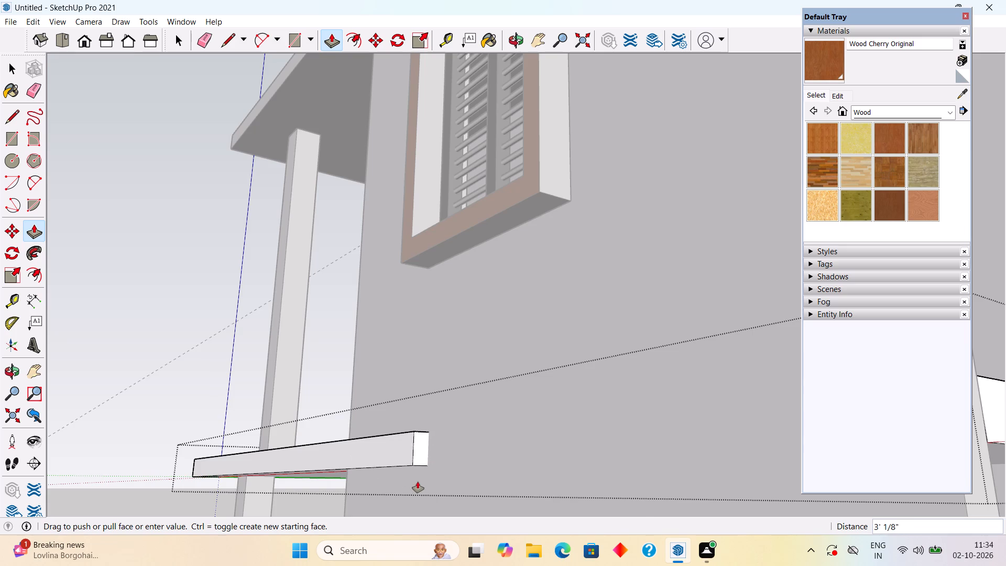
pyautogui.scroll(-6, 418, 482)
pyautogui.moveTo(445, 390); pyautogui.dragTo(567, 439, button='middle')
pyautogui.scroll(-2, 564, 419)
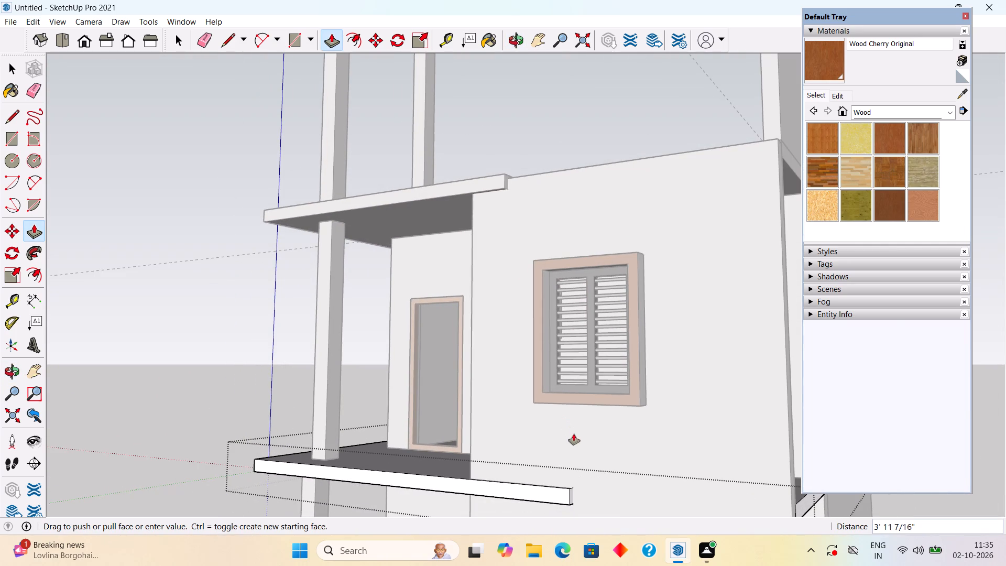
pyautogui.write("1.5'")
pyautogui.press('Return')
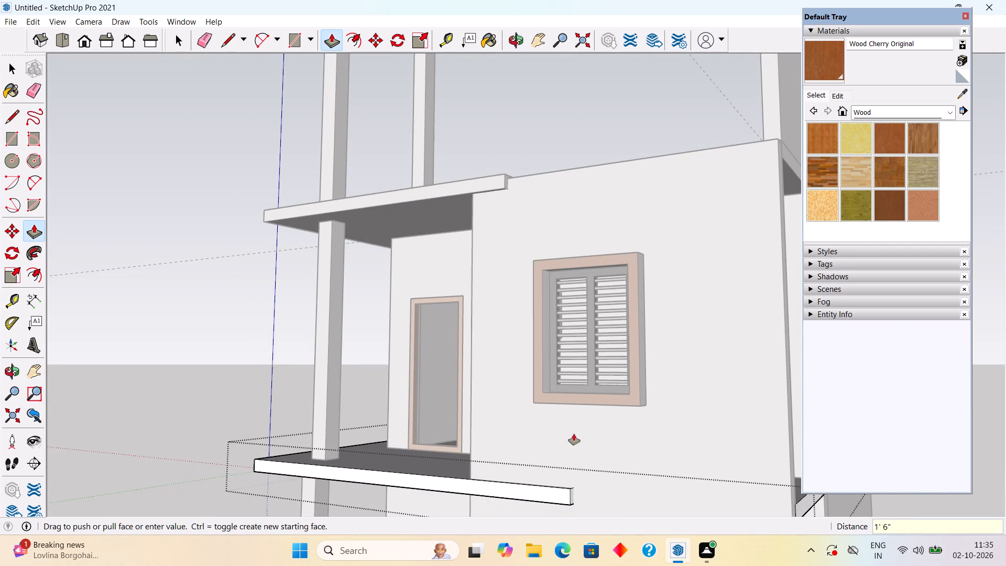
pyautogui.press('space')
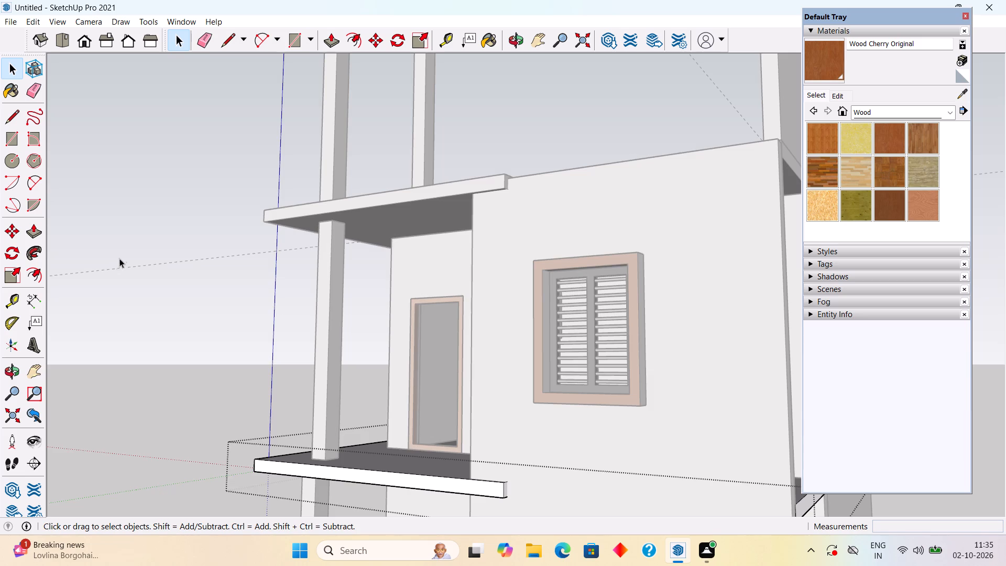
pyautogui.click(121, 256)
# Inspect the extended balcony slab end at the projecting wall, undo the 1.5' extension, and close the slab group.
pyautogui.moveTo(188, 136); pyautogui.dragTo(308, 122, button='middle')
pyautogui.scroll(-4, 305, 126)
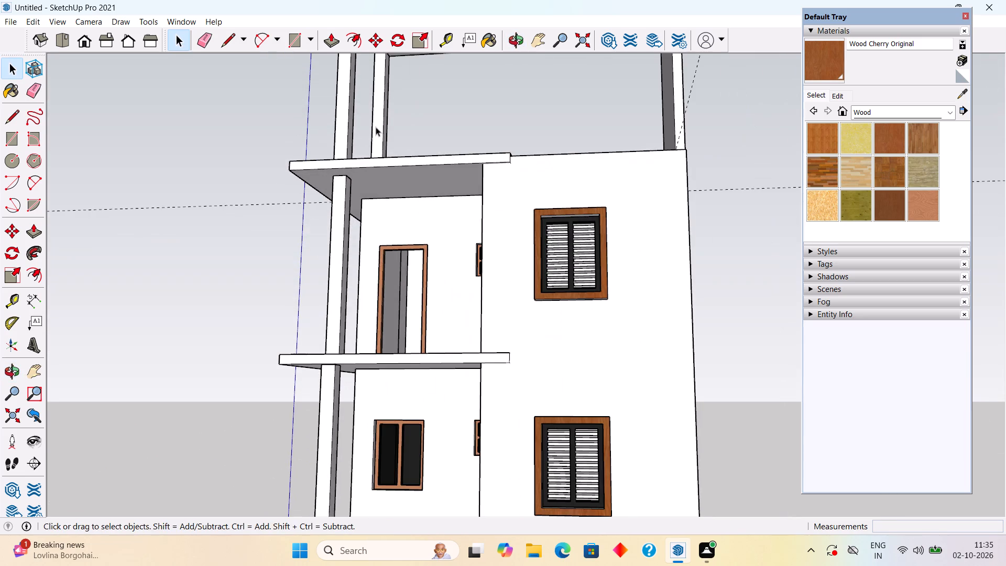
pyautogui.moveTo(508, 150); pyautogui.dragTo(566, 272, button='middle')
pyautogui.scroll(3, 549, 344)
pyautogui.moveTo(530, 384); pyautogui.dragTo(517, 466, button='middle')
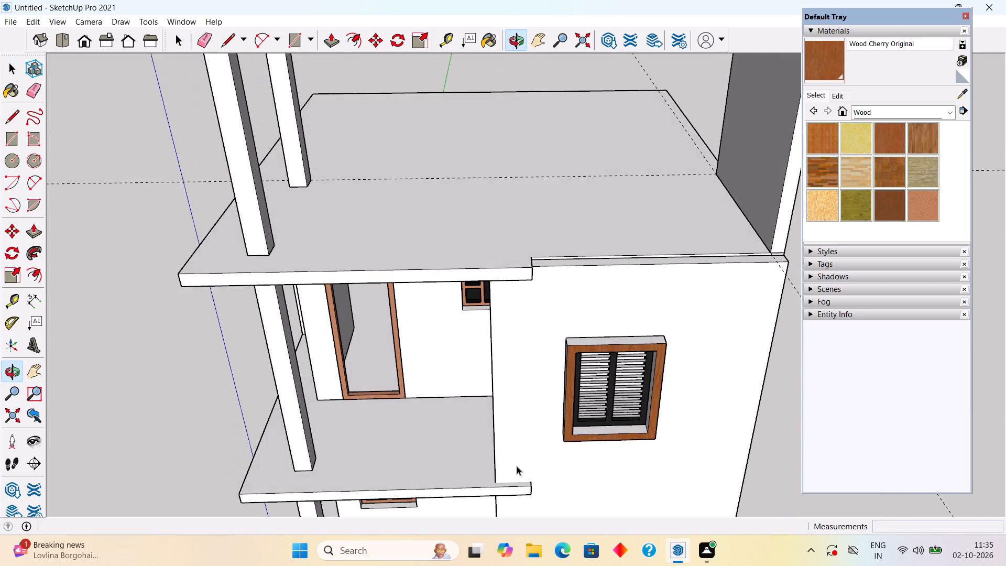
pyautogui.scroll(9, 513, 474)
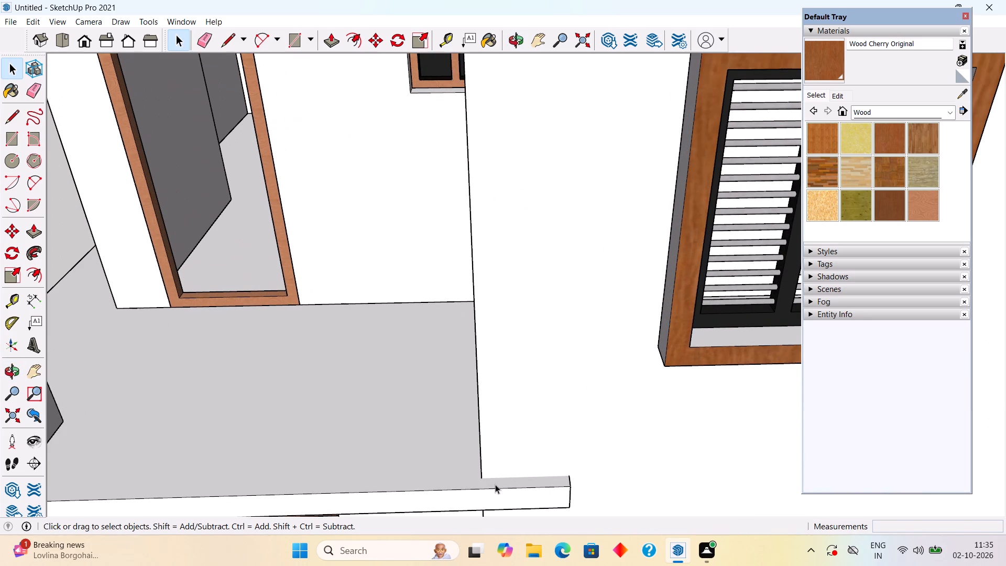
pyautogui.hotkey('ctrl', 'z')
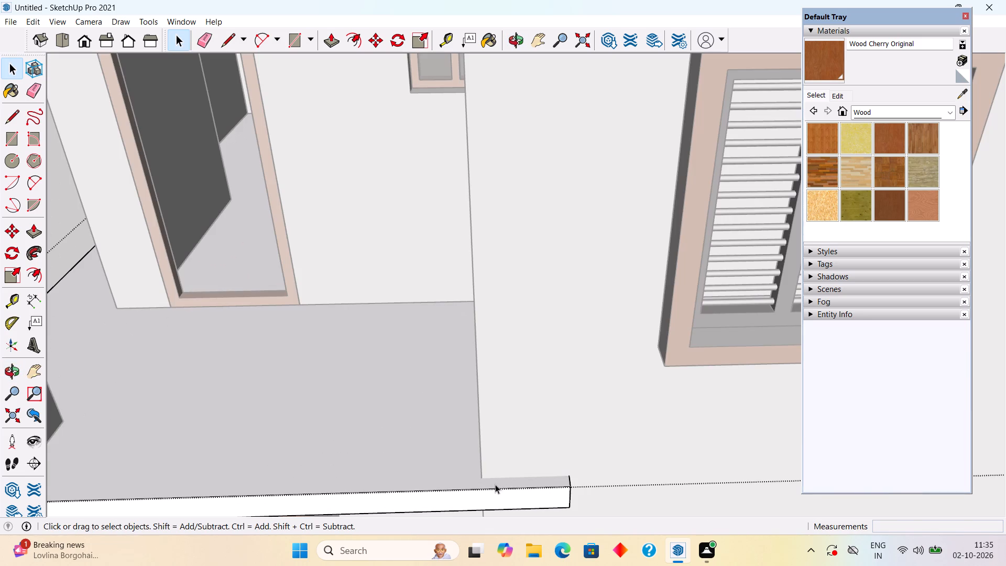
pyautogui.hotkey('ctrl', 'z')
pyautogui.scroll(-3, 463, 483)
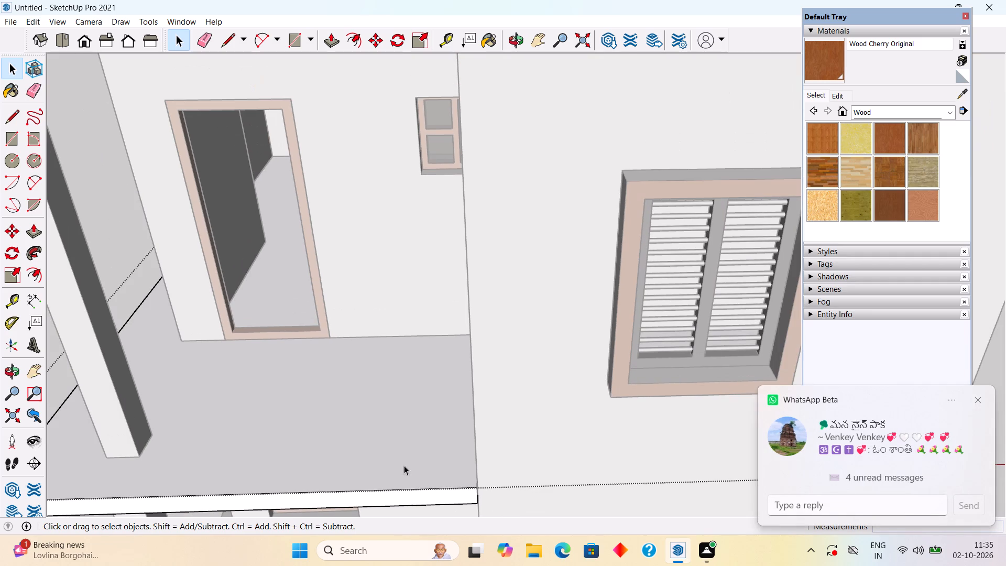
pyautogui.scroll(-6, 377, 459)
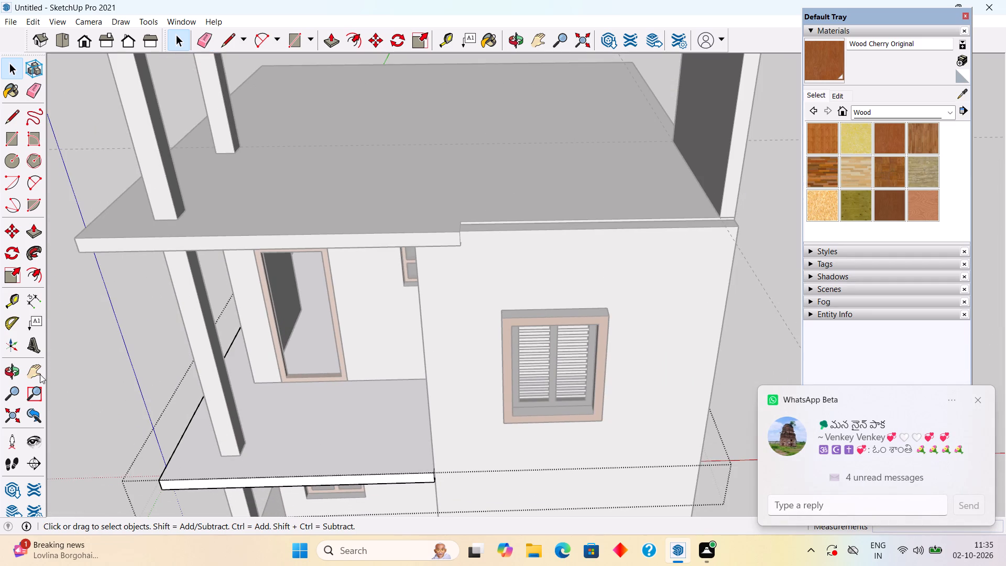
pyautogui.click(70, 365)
# Open the same balcony slab group and draw a line on its end face along the projecting wall, splitting off the exposed front portion.
pyautogui.moveTo(451, 454); pyautogui.dragTo(322, 446, button='middle')
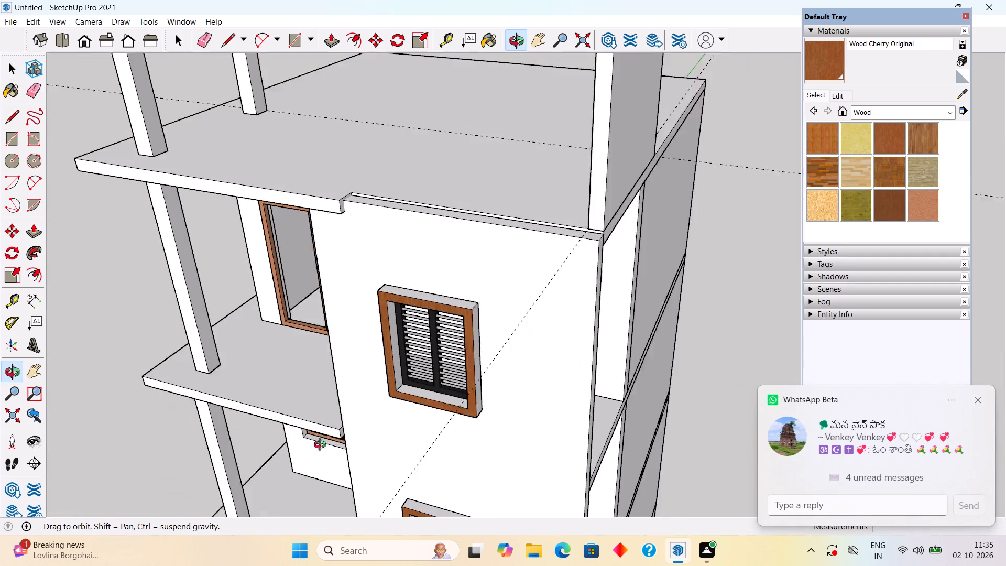
pyautogui.moveTo(322, 446); pyautogui.dragTo(300, 444, button='middle')
pyautogui.scroll(6, 311, 438)
pyautogui.moveTo(303, 398); pyautogui.dragTo(270, 385, button='middle')
pyautogui.scroll(3, 289, 353)
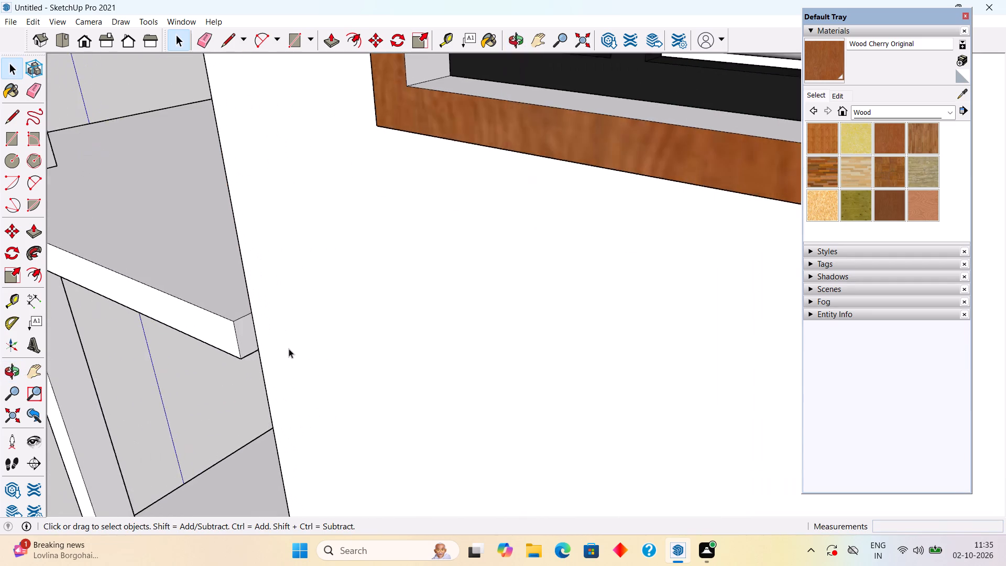
pyautogui.scroll(4, 289, 349)
pyautogui.tripleClick(163, 307)
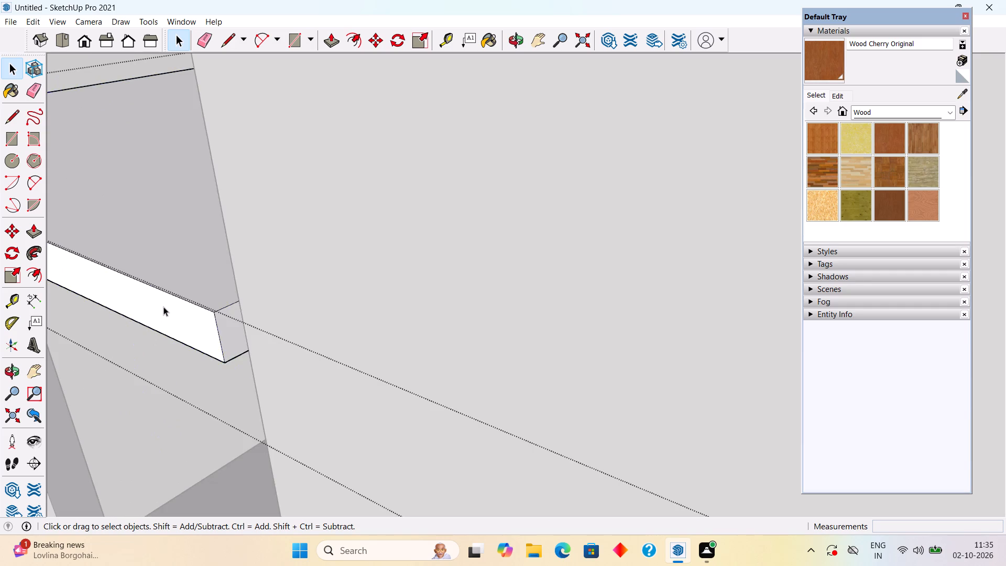
pyautogui.press('l')
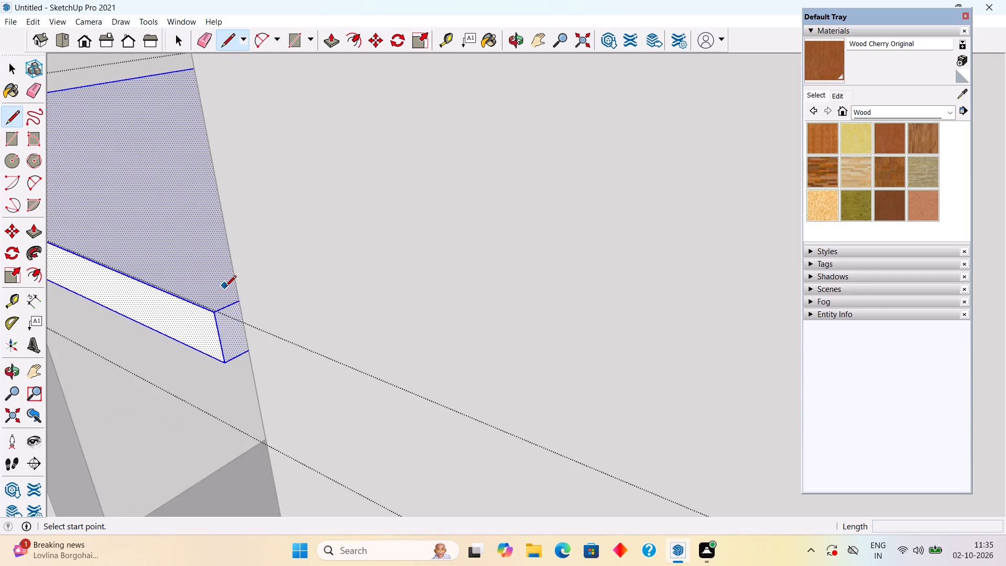
pyautogui.click(239, 302)
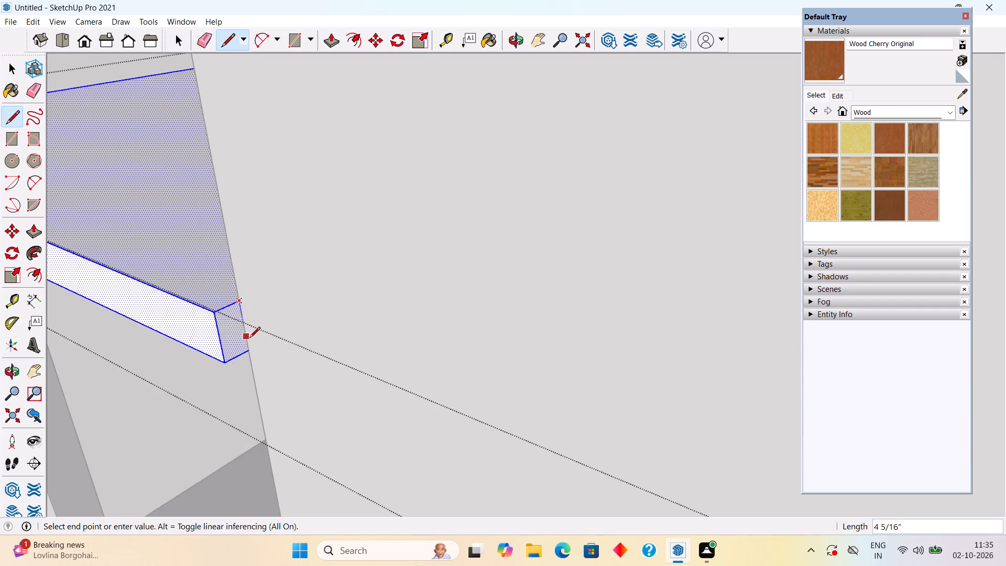
pyautogui.click(250, 349)
pyautogui.press('space')
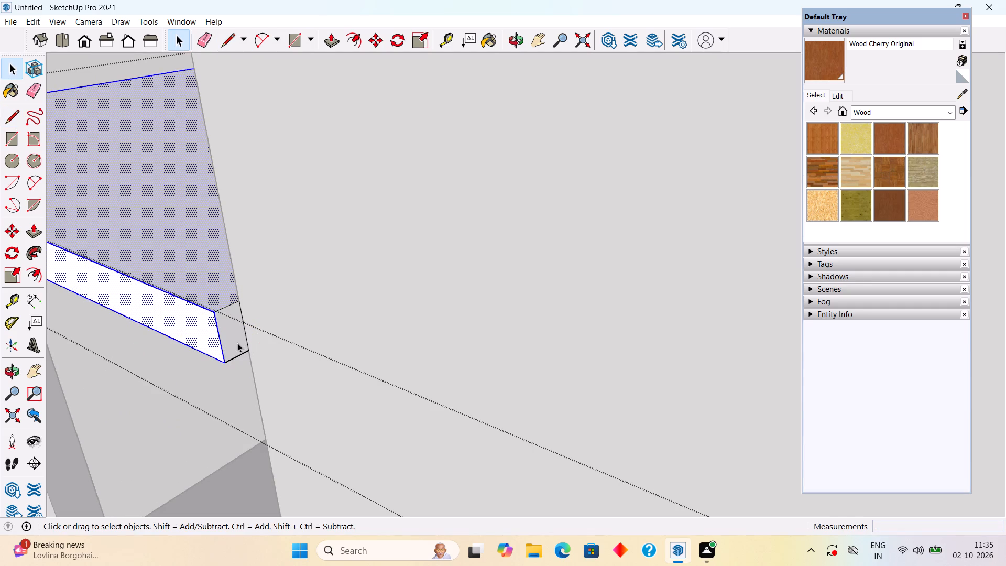
# Pull the exposed front portion of the balcony slab's end face 1.5' across the projecting wall.
pyautogui.click(237, 343)
pyautogui.press('p')
pyautogui.click(237, 343)
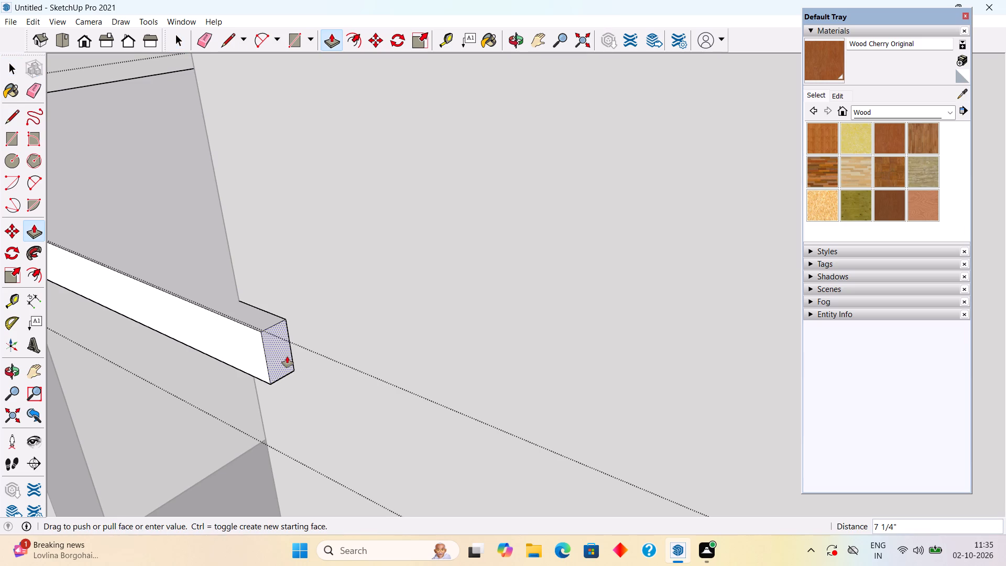
pyautogui.write("1.5'")
pyautogui.press('Return')
pyautogui.press('space')
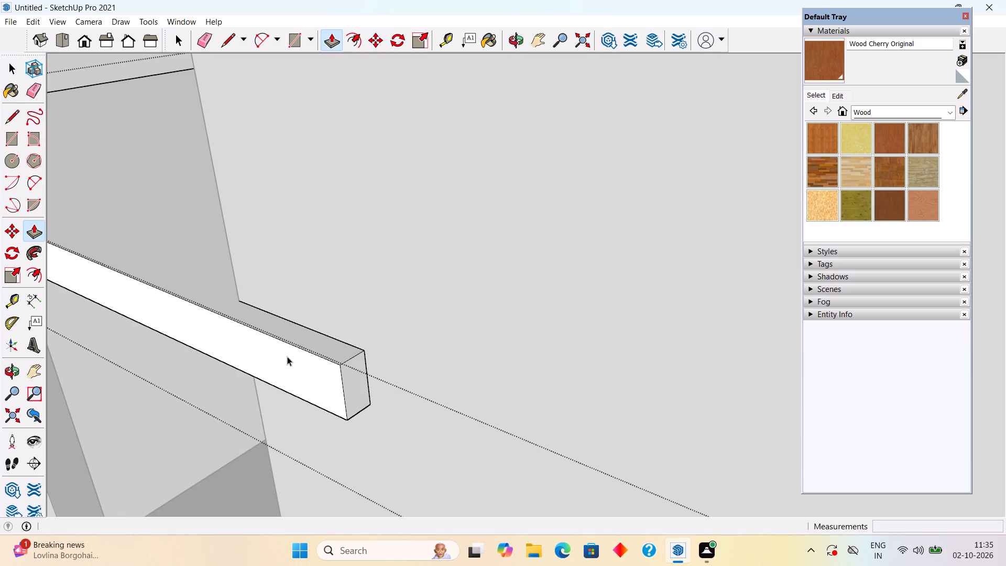
# Draw a line across the balcony slab's top face from the inner corner at the projecting wall to the slab's front edge.
pyautogui.moveTo(291, 360); pyautogui.dragTo(570, 382, button='middle')
pyautogui.scroll(-4, 570, 382)
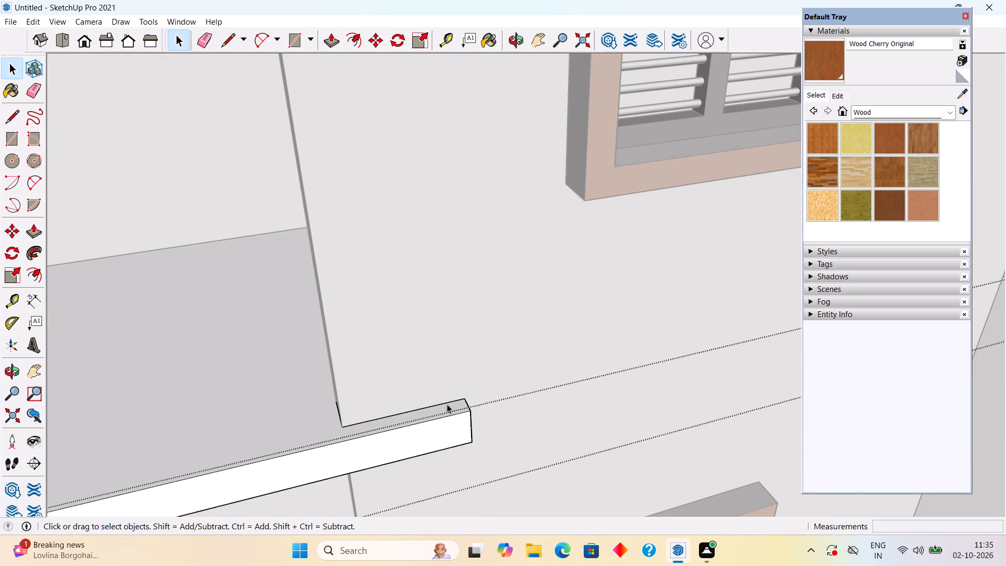
pyautogui.press('space')
pyautogui.press('l')
pyautogui.click(342, 427)
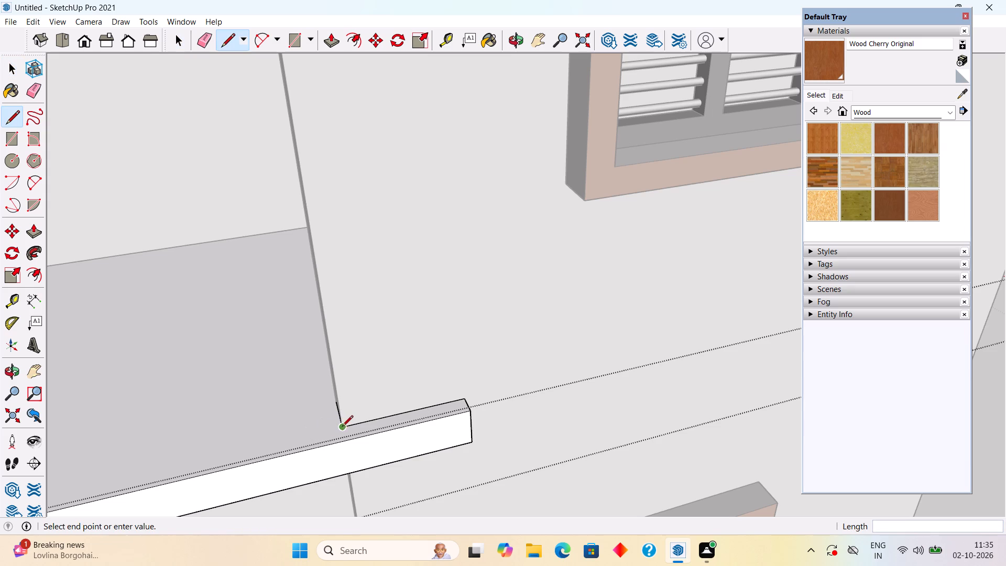
pyautogui.click(346, 447)
pyautogui.press('space')
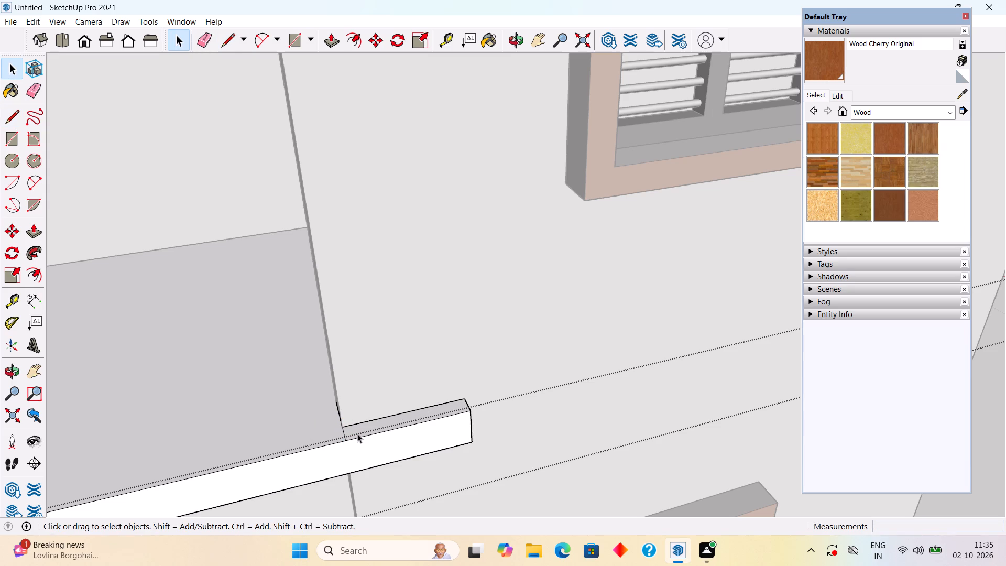
# Pull the top face of the balcony slab's extended end up 10' to the roof slab's underside and close the slab group.
pyautogui.click(358, 433)
pyautogui.press('p')
pyautogui.click(358, 433)
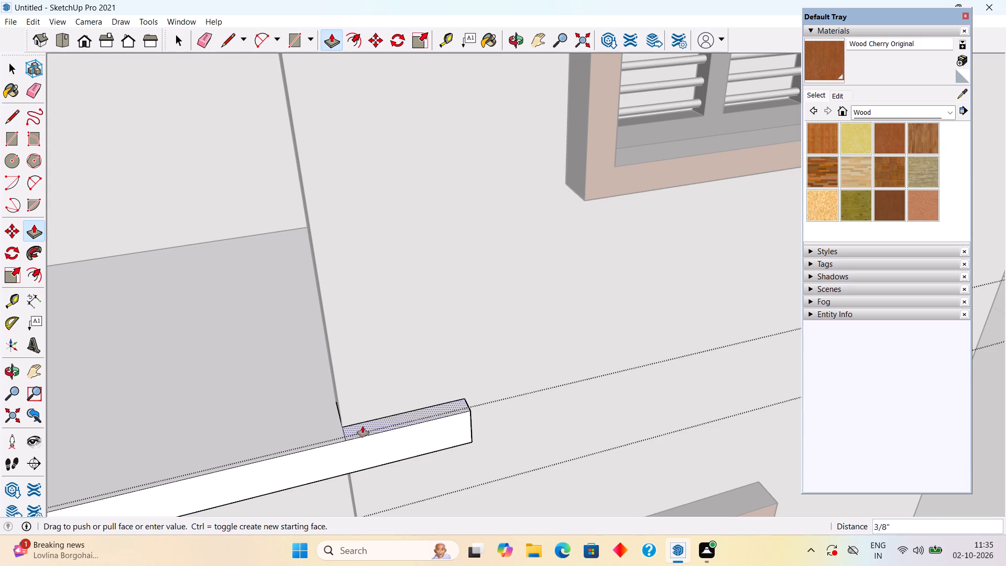
pyautogui.scroll(-18, 380, 356)
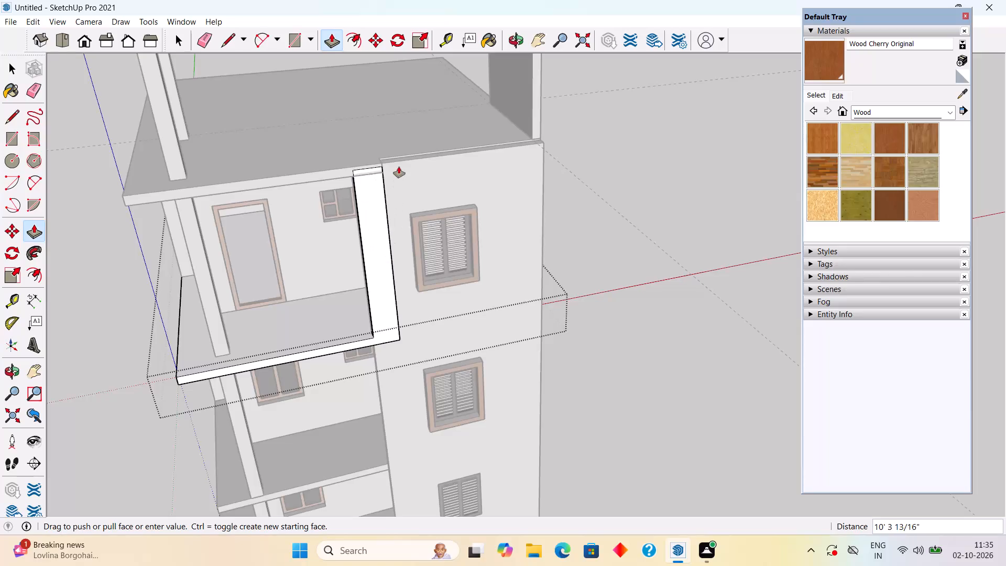
pyautogui.scroll(6, 391, 175)
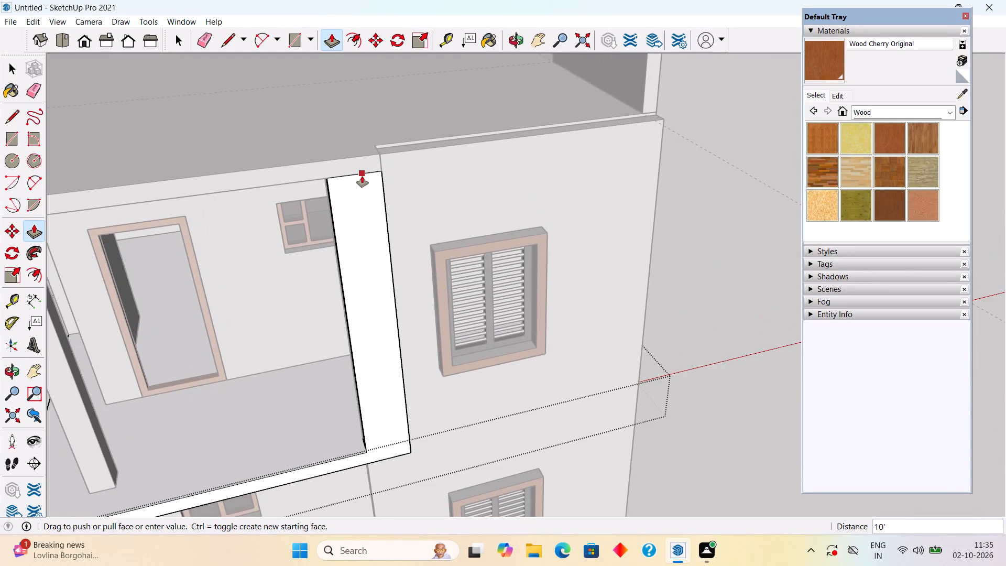
pyautogui.click(362, 176)
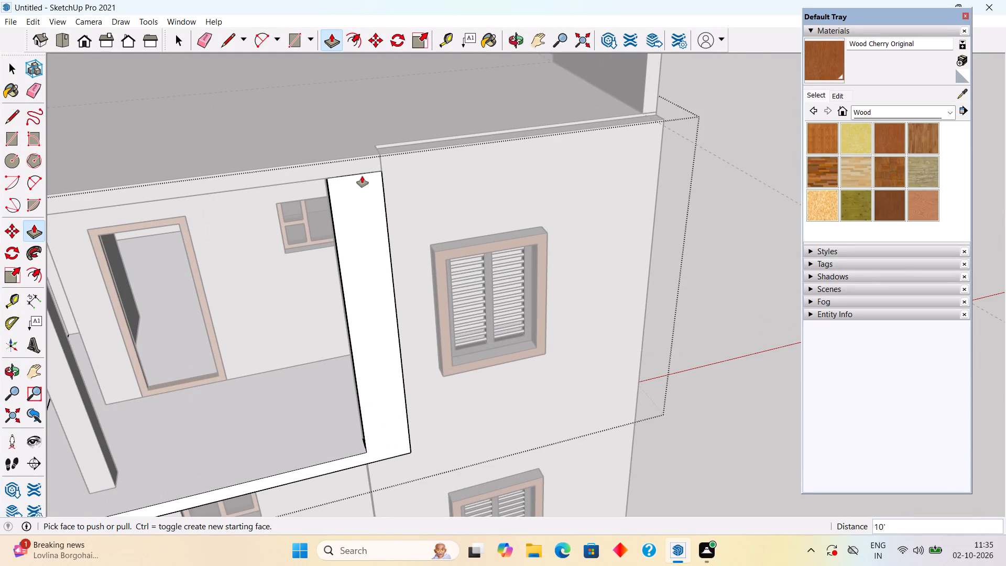
pyautogui.scroll(-9, 362, 176)
pyautogui.press('space')
pyautogui.press('space')
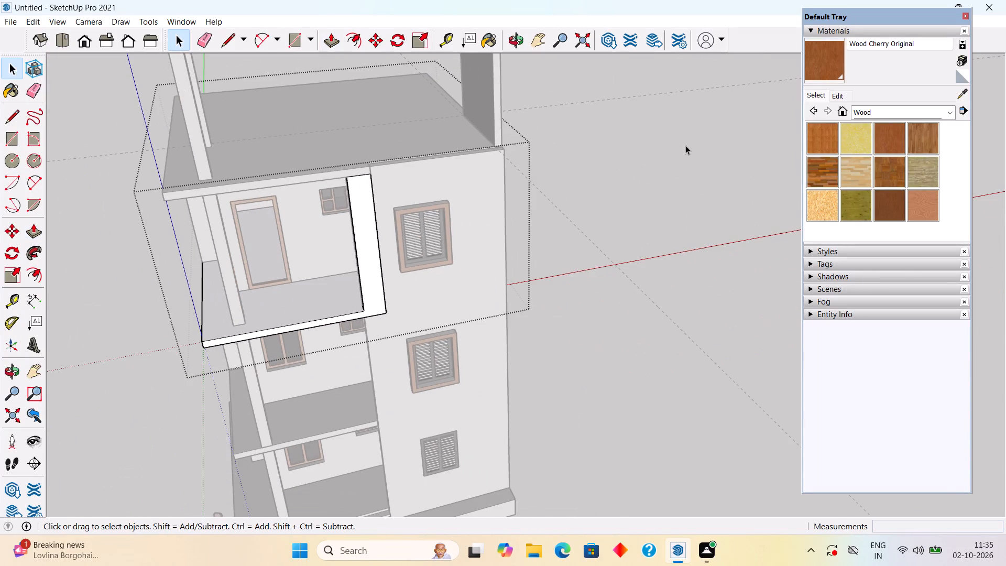
pyautogui.click(685, 145)
# Examine the vertical band joining the balcony and roof slabs from the front, the side and above.
pyautogui.moveTo(575, 216); pyautogui.dragTo(479, 87, button='middle')
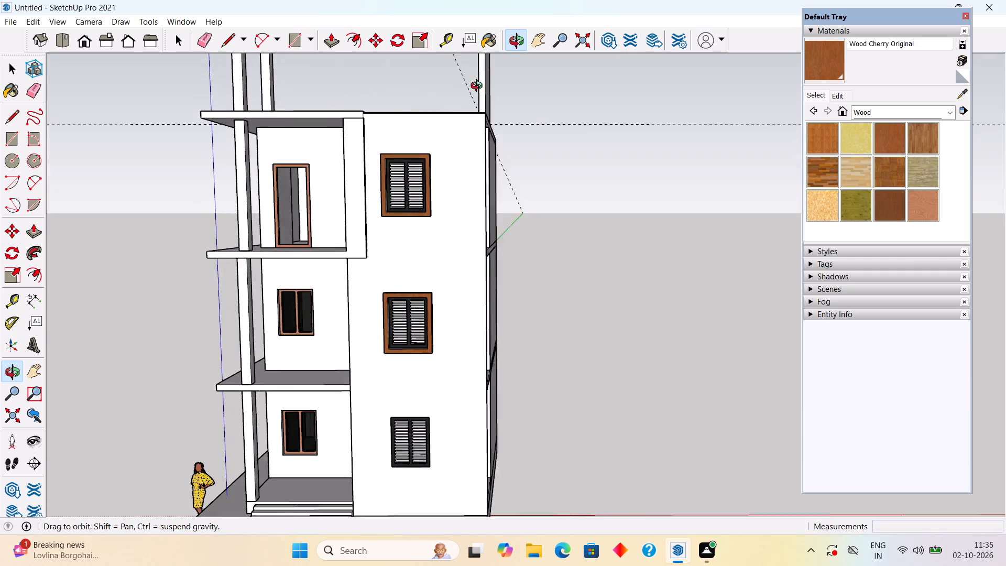
pyautogui.moveTo(479, 87); pyautogui.dragTo(498, 83, button='middle')
pyautogui.scroll(3, 363, 173)
pyautogui.moveTo(354, 213); pyautogui.dragTo(369, 216, button='middle')
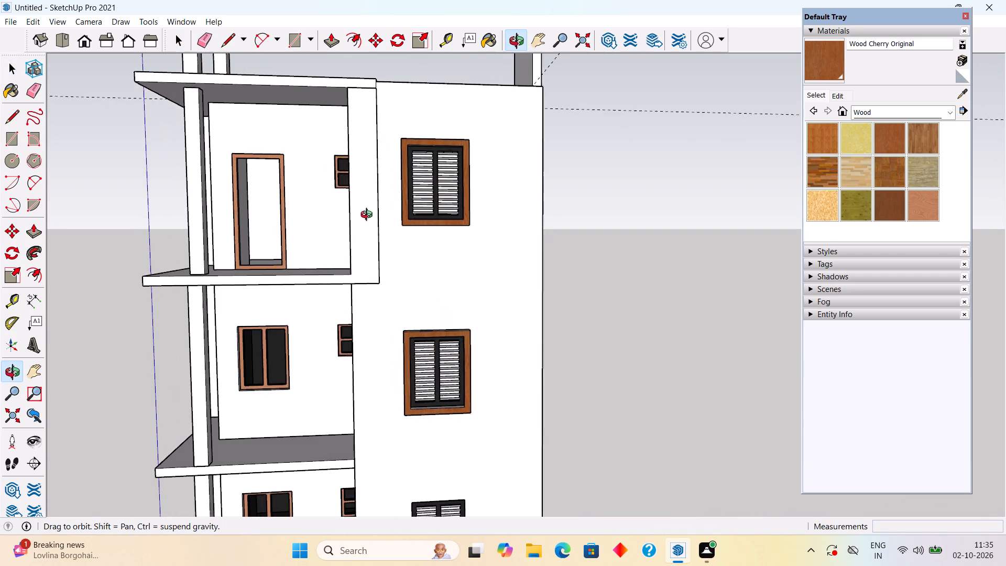
pyautogui.moveTo(369, 216); pyautogui.dragTo(633, 321, button='middle')
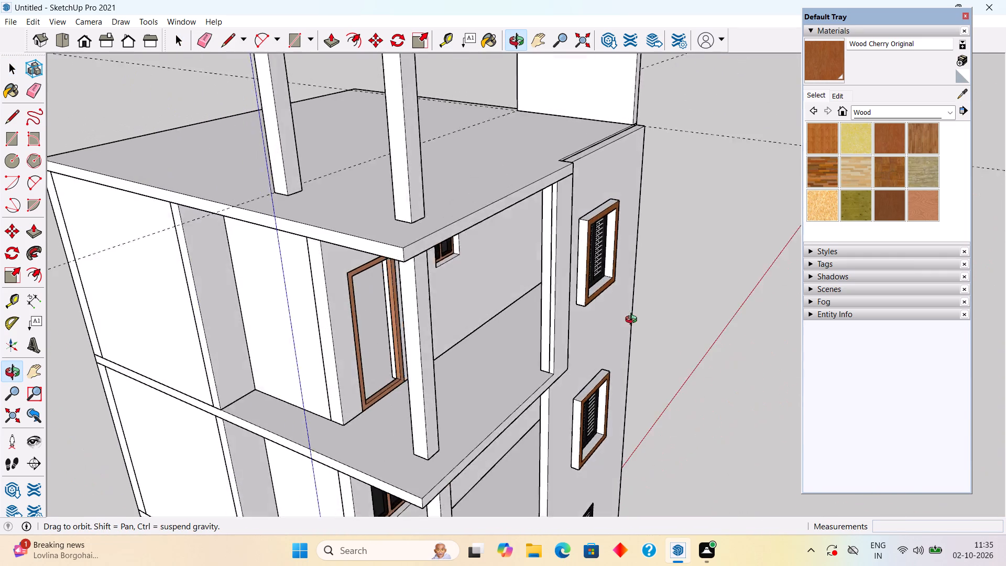
pyautogui.moveTo(633, 321); pyautogui.dragTo(542, 299, button='middle')
pyautogui.scroll(2, 542, 299)
pyautogui.click(729, 279)
pyautogui.scroll(-8, 729, 279)
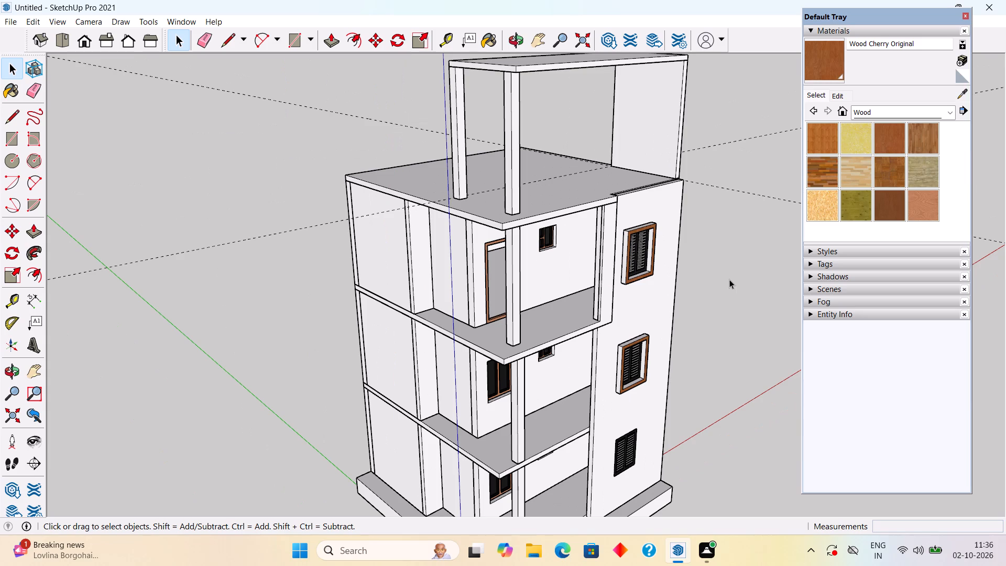
pyautogui.moveTo(505, 224); pyautogui.dragTo(370, 182, button='middle')
pyautogui.scroll(-4, 370, 183)
pyautogui.moveTo(459, 356); pyautogui.dragTo(343, 369, button='middle')
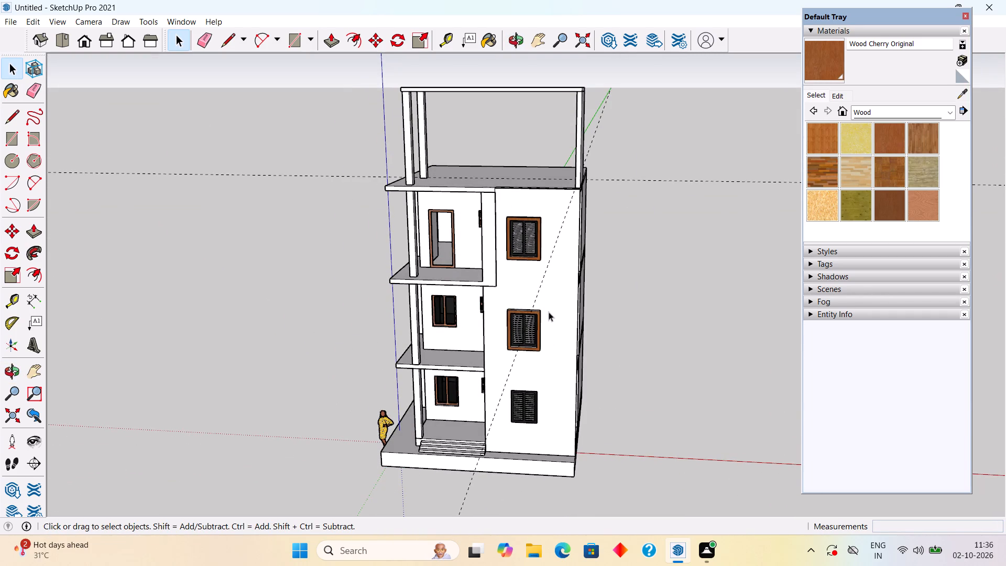
pyautogui.moveTo(487, 300); pyautogui.dragTo(507, 209, button='middle')
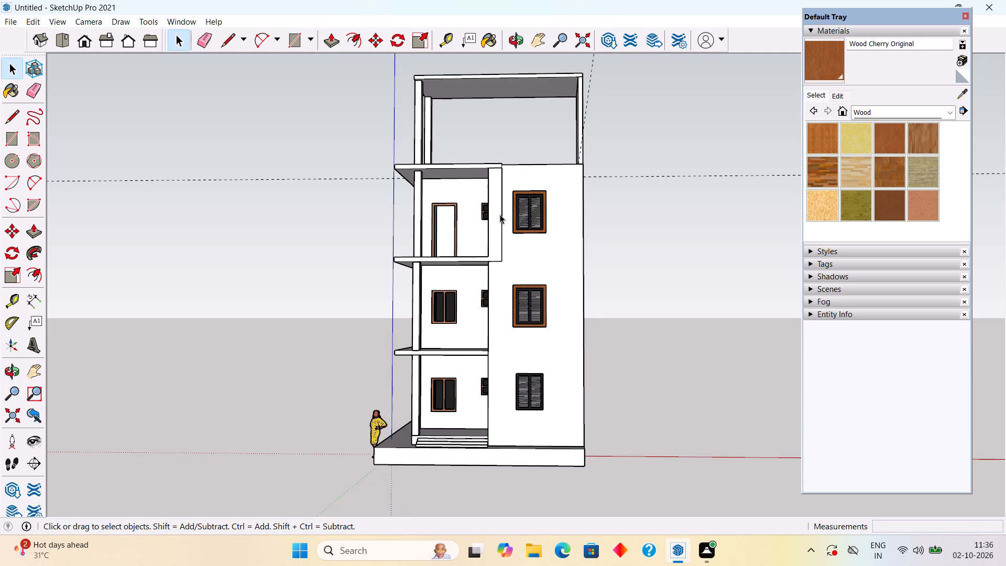
pyautogui.moveTo(412, 163); pyautogui.dragTo(418, 173, button='middle')
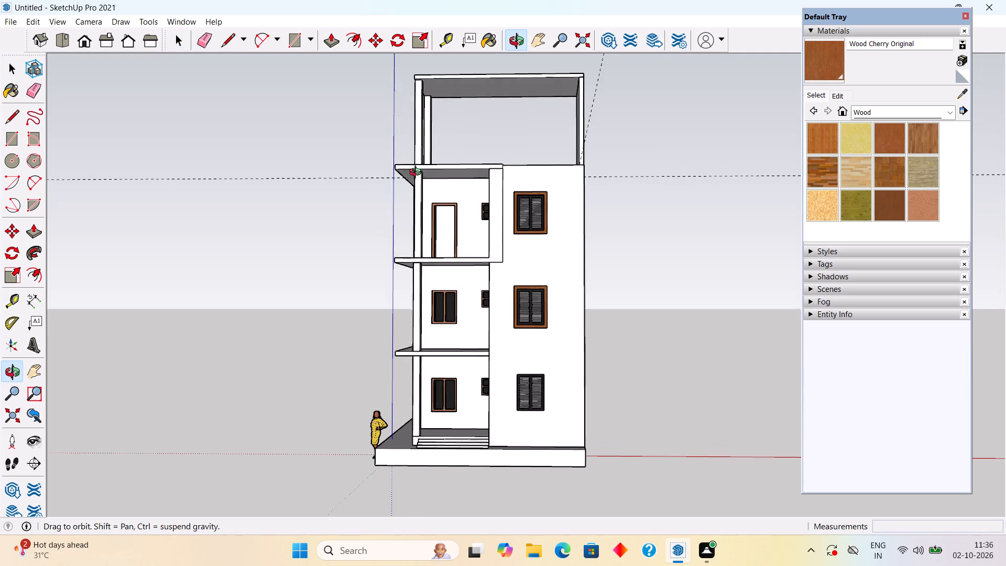
pyautogui.moveTo(418, 173); pyautogui.dragTo(455, 291, button='middle')
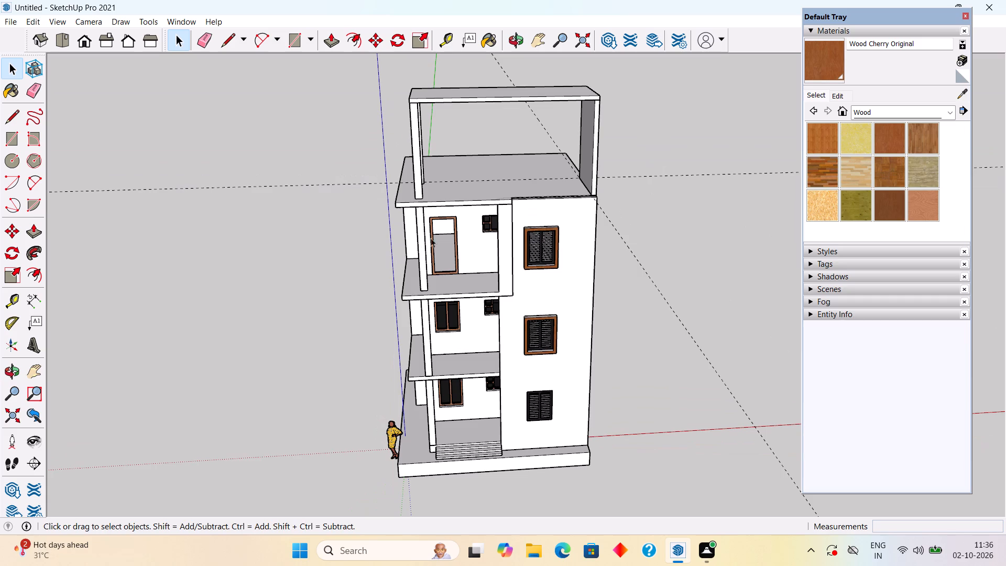
# Open the roof slab group above the top balcony and place a guide 6" inside its front edge.
pyautogui.moveTo(452, 154); pyautogui.dragTo(432, 299, button='middle')
pyautogui.scroll(5, 437, 263)
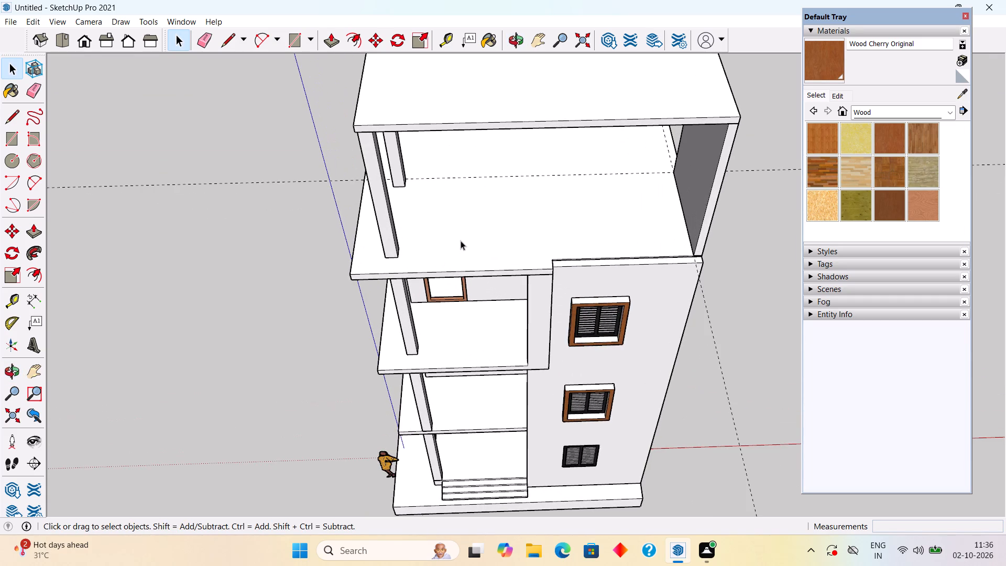
pyautogui.tripleClick(461, 241)
pyautogui.moveTo(461, 236); pyautogui.dragTo(470, 291, button='middle')
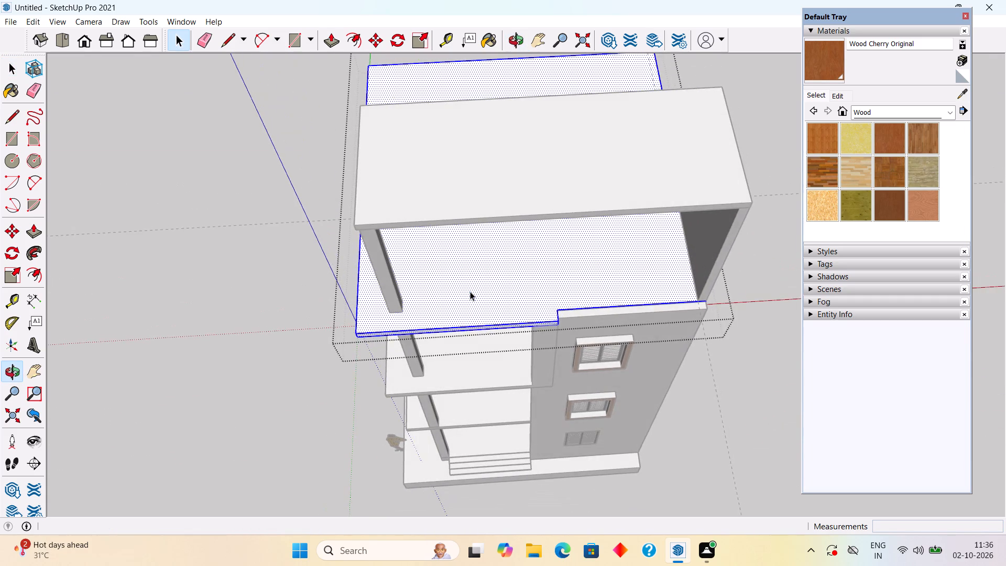
pyautogui.scroll(8, 472, 292)
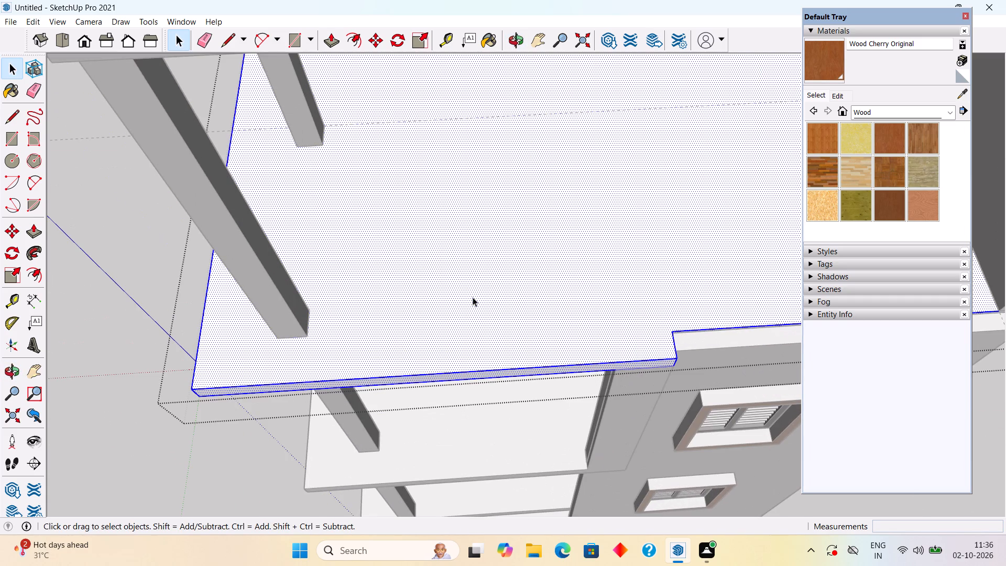
pyautogui.press('l')
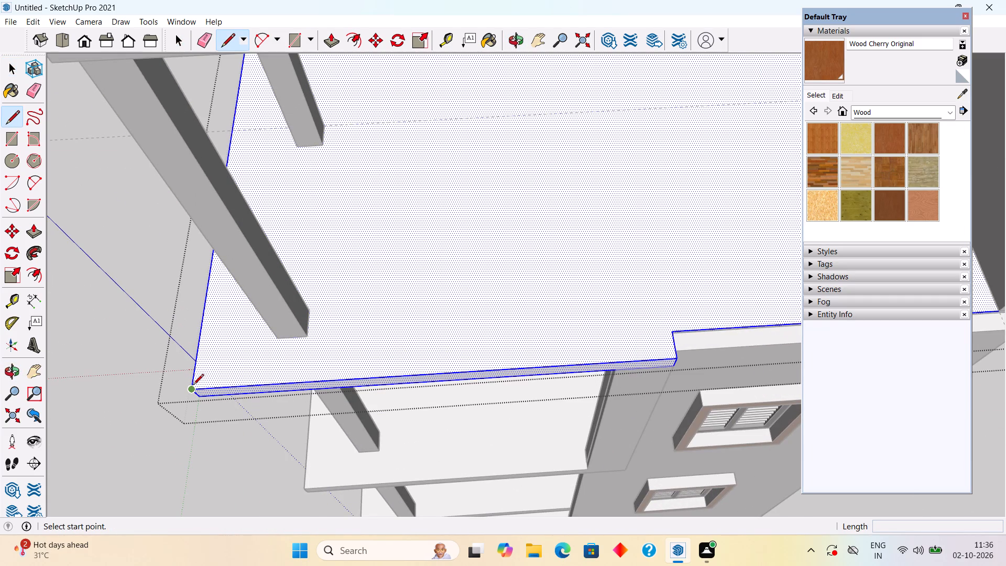
pyautogui.press('space')
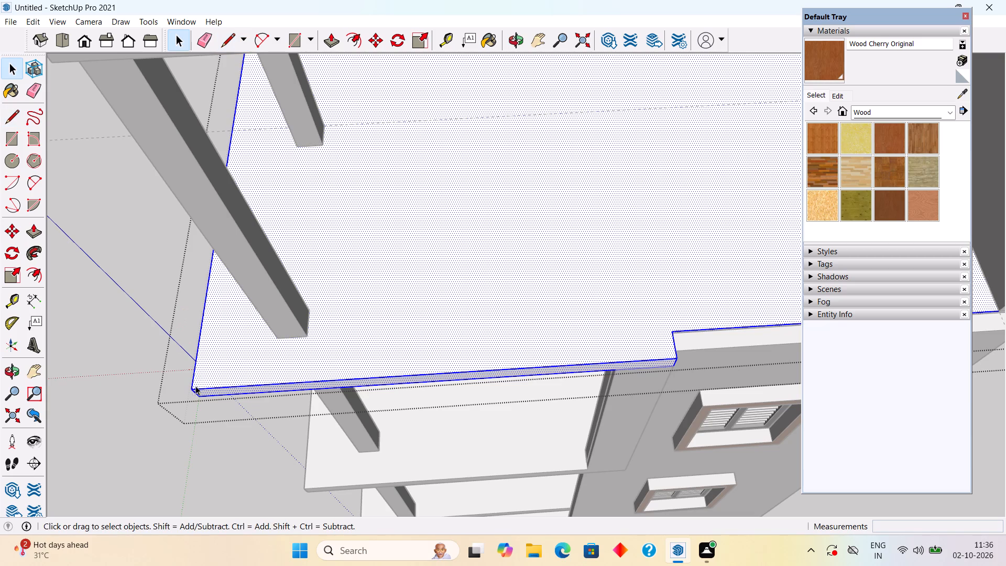
pyautogui.press('space')
pyautogui.press('t')
pyautogui.click(218, 387)
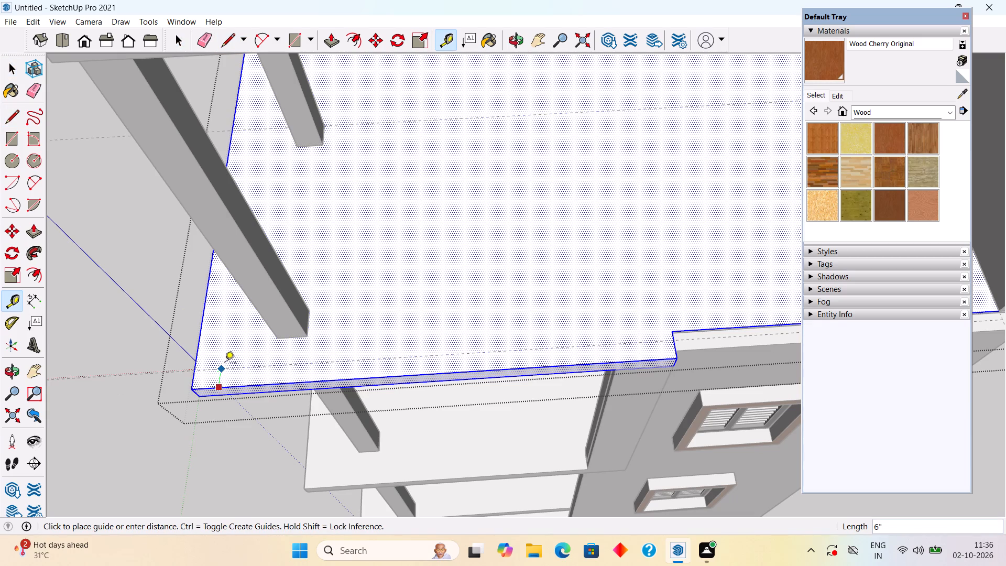
pyautogui.press('6')
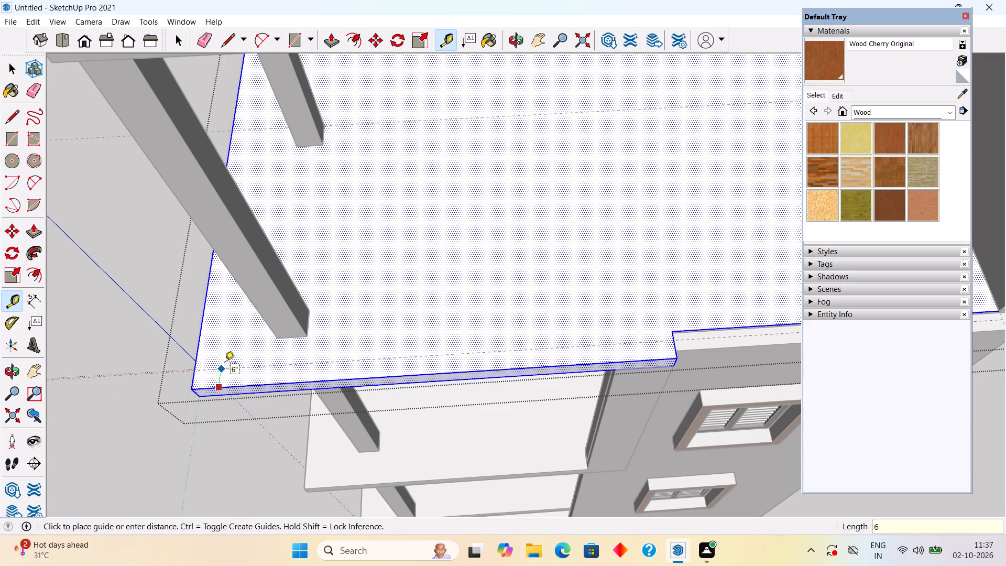
pyautogui.hotkey('shift', '"')
pyautogui.press('Return')
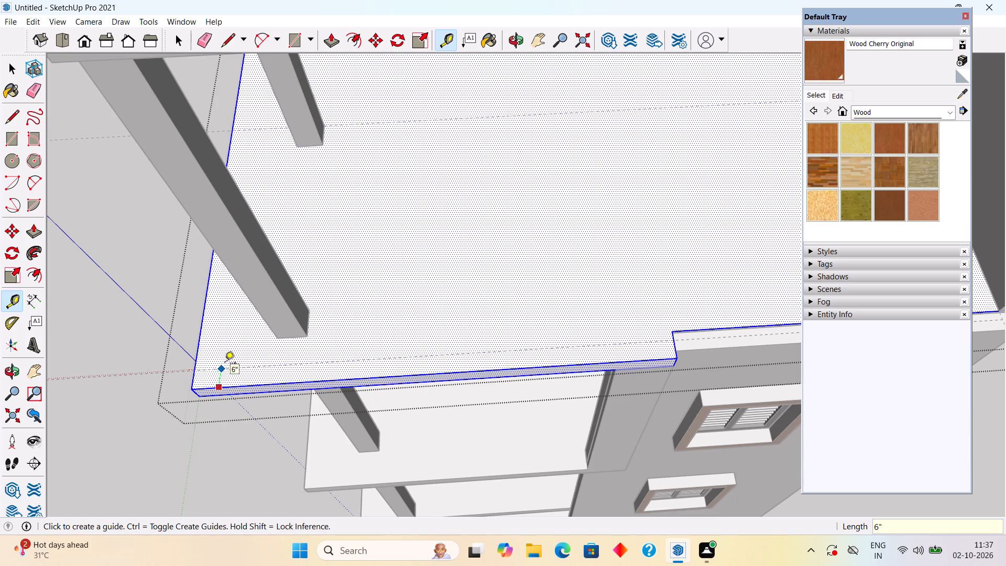
# Draw a 6" by 12' 1 1/2" rectangle on the roof slab between the guide and the balcony-side front edge.
pyautogui.press('r')
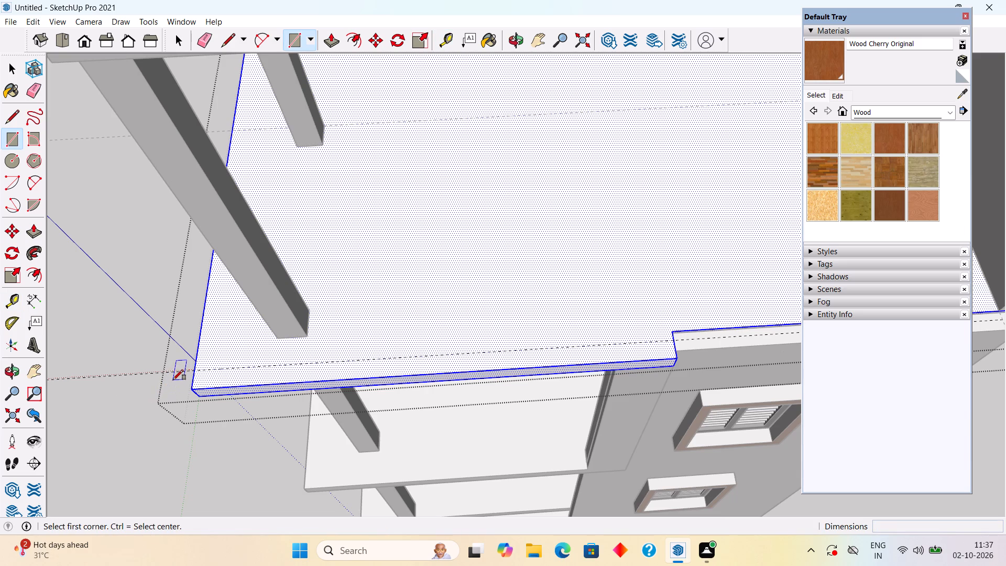
pyautogui.click(195, 371)
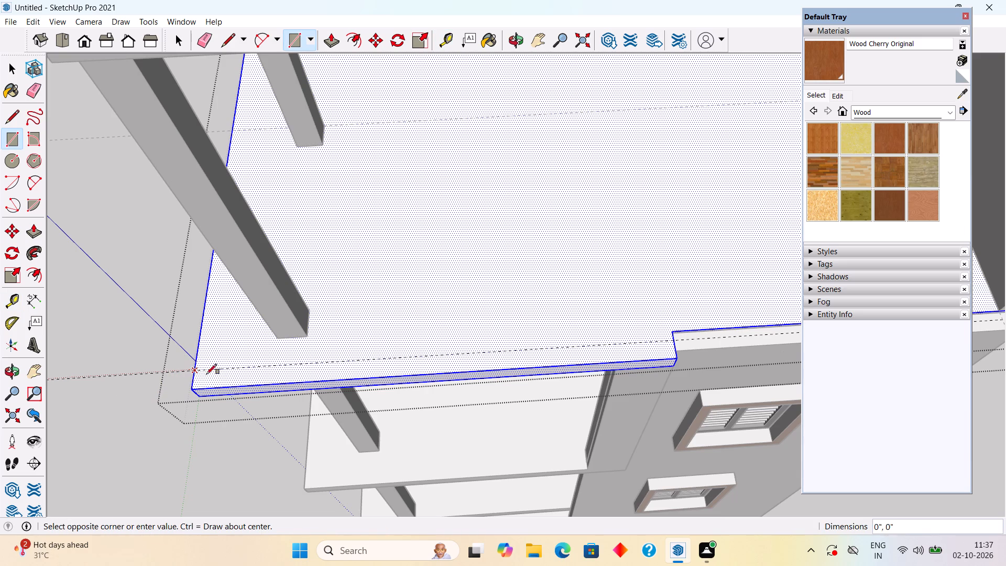
pyautogui.click(674, 360)
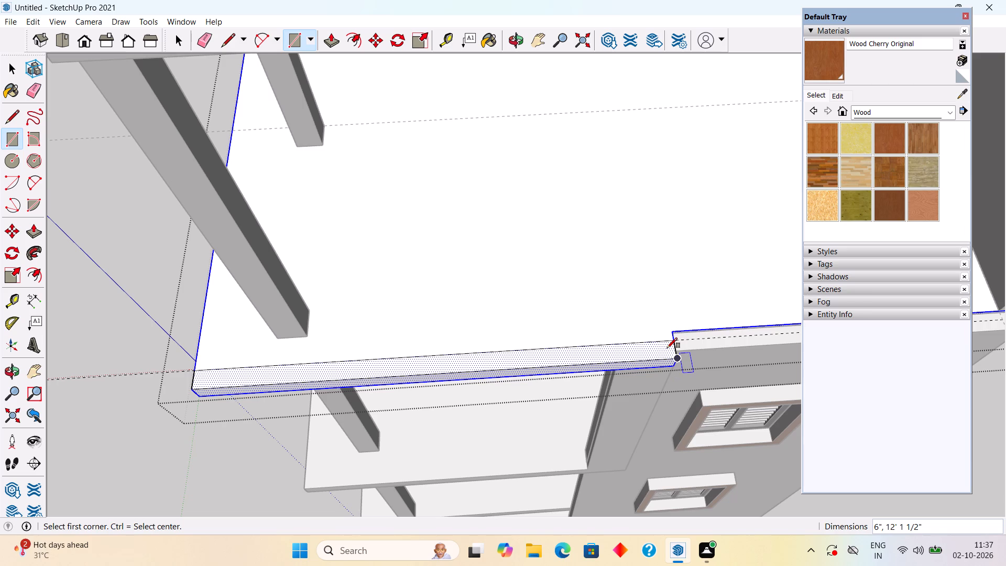
pyautogui.doubleClick(667, 348)
# Pull the 6" strip along the roof slab's front edge up 3' as a parapet and close the slab group.
pyautogui.moveTo(667, 348); pyautogui.dragTo(658, 290, button='middle')
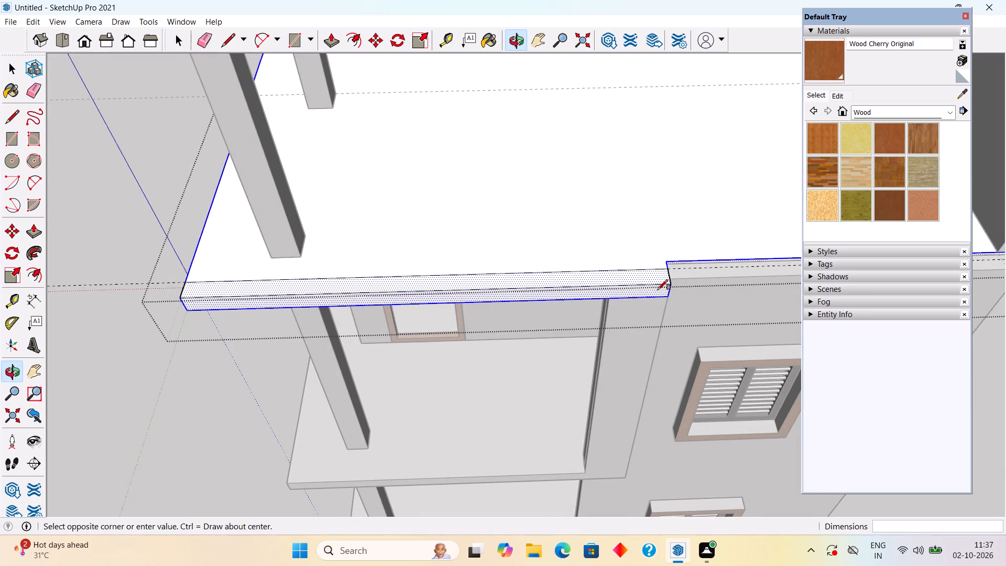
pyautogui.press('p')
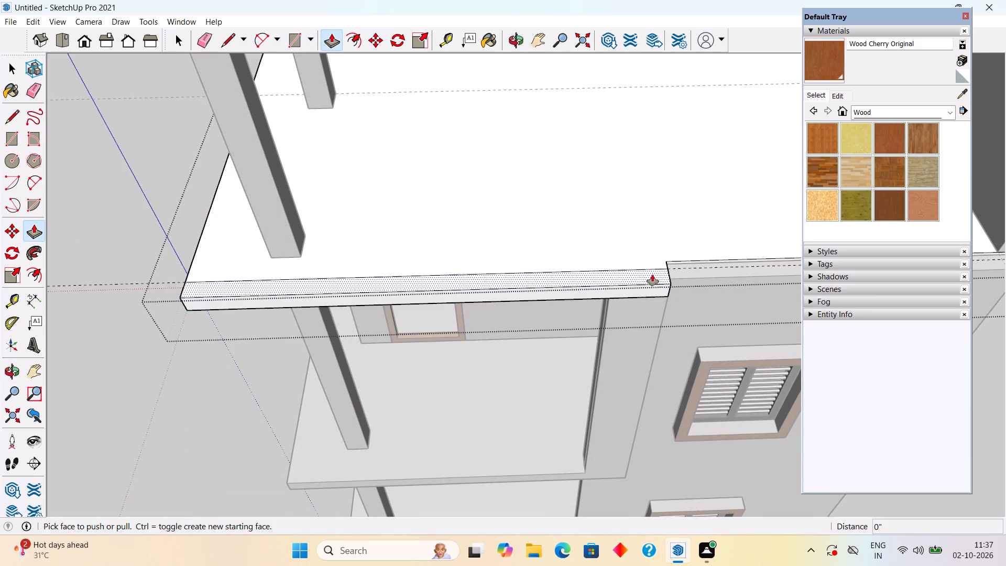
pyautogui.click(652, 275)
pyautogui.write("3'")
pyautogui.press('Return')
pyautogui.press('space')
pyautogui.click(659, 218)
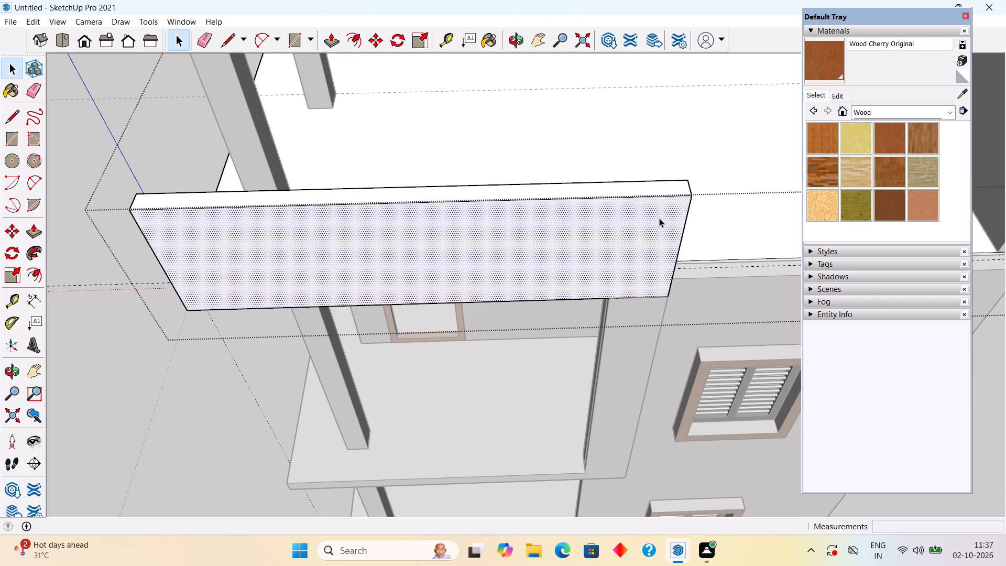
pyautogui.scroll(-6, 659, 218)
pyautogui.click(320, 182)
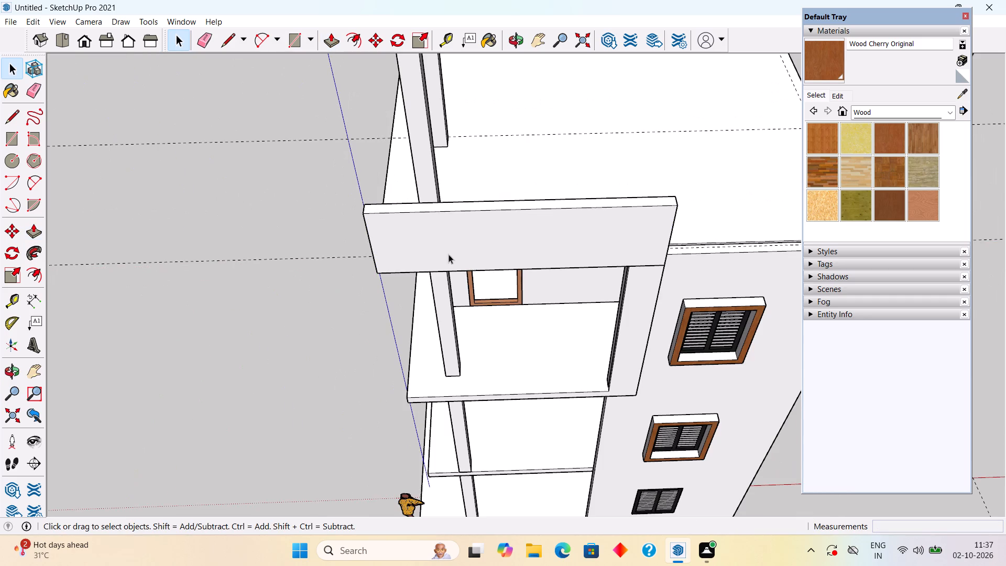
# Examine the front elevation around the raised roof parapet and the vertical band beside the balcony.
pyautogui.moveTo(449, 254); pyautogui.dragTo(477, 129, button='middle')
pyautogui.scroll(-4, 477, 129)
pyautogui.moveTo(479, 137); pyautogui.dragTo(433, 89, button='middle')
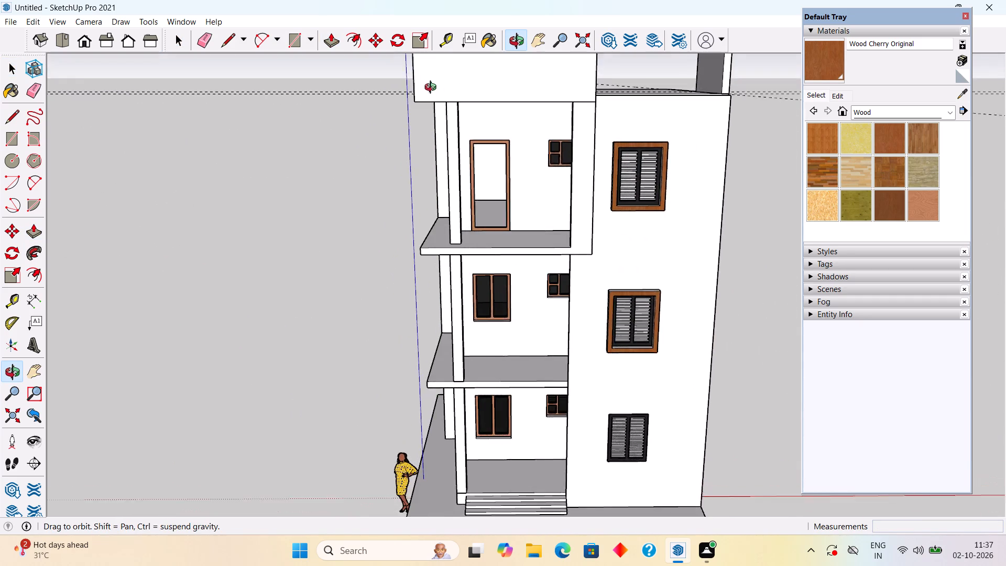
pyautogui.moveTo(433, 89); pyautogui.dragTo(428, 91, button='middle')
pyautogui.scroll(-3, 469, 135)
pyautogui.moveTo(471, 136); pyautogui.dragTo(487, 110, button='middle')
pyautogui.scroll(5, 427, 101)
pyautogui.moveTo(453, 107); pyautogui.dragTo(472, 101, button='middle')
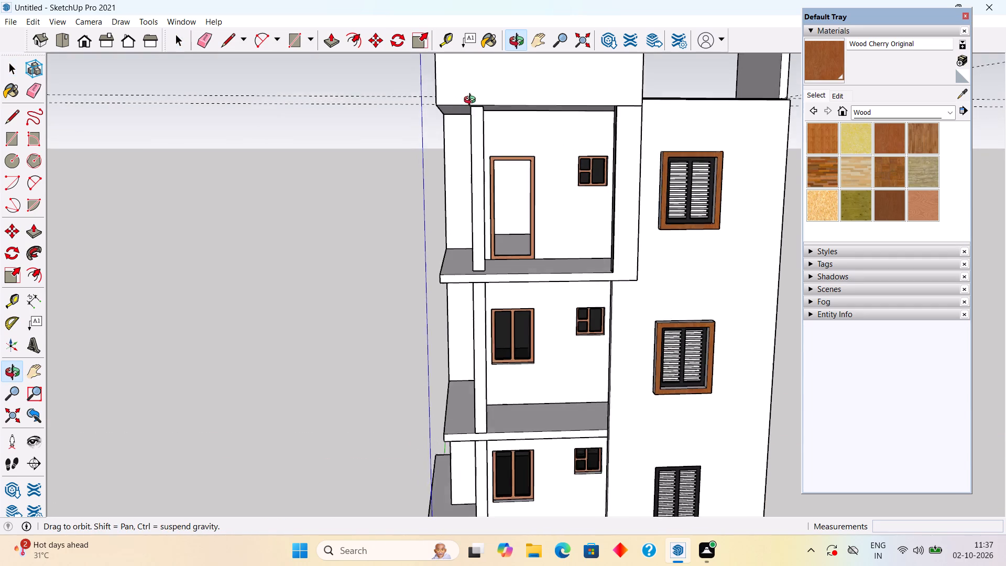
pyautogui.moveTo(472, 101); pyautogui.dragTo(492, 104, button='middle')
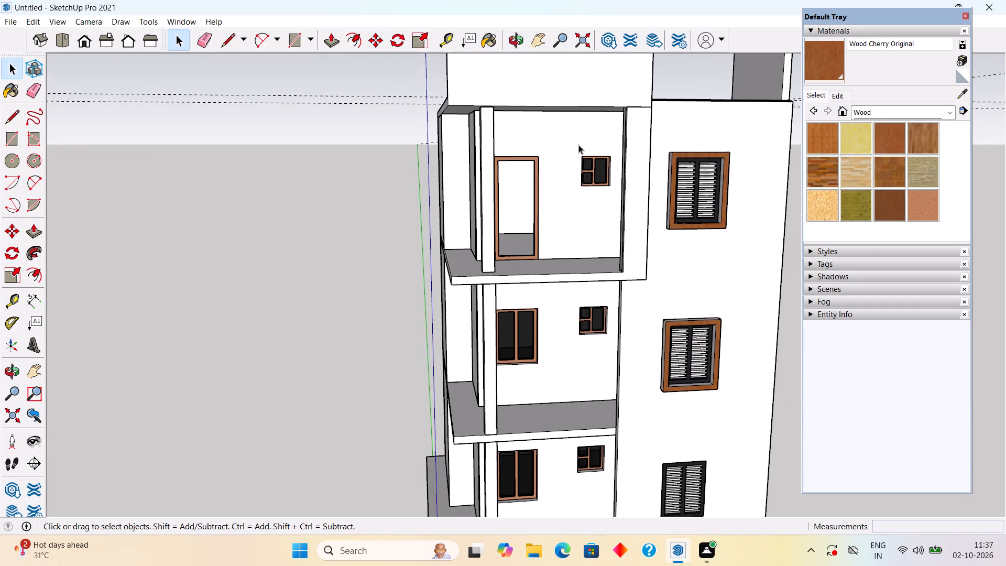
# Examine the front elevation around the top balcony, its vertical band and the roof parapet.
pyautogui.scroll(1, 631, 117)
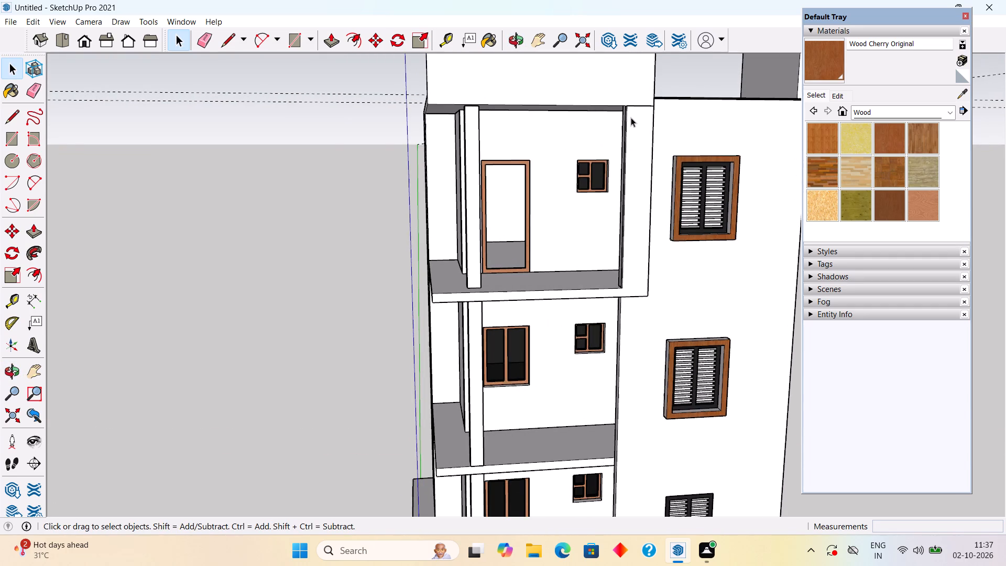
pyautogui.scroll(4, 636, 106)
pyautogui.moveTo(643, 150); pyautogui.dragTo(658, 254, button='middle')
pyautogui.click(653, 278)
pyautogui.click(653, 278)
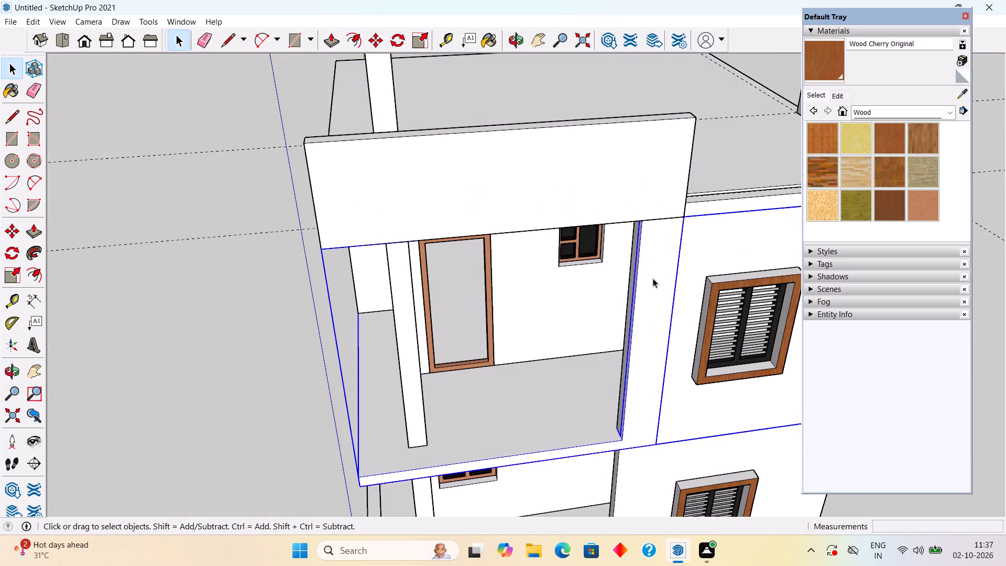
pyautogui.click(323, 306)
pyautogui.scroll(-5, 490, 318)
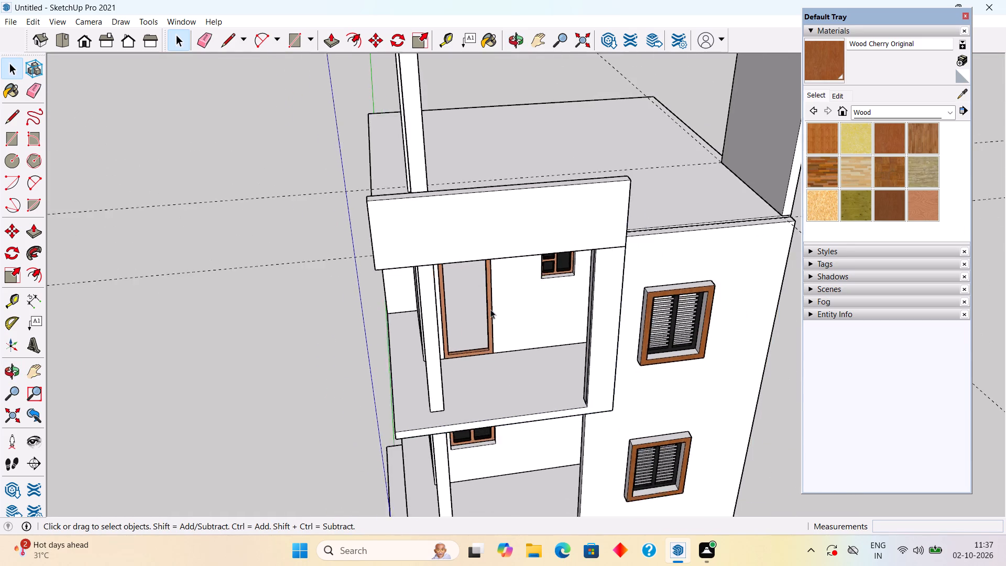
pyautogui.scroll(-3, 490, 309)
pyautogui.moveTo(490, 309); pyautogui.dragTo(406, 113, button='middle')
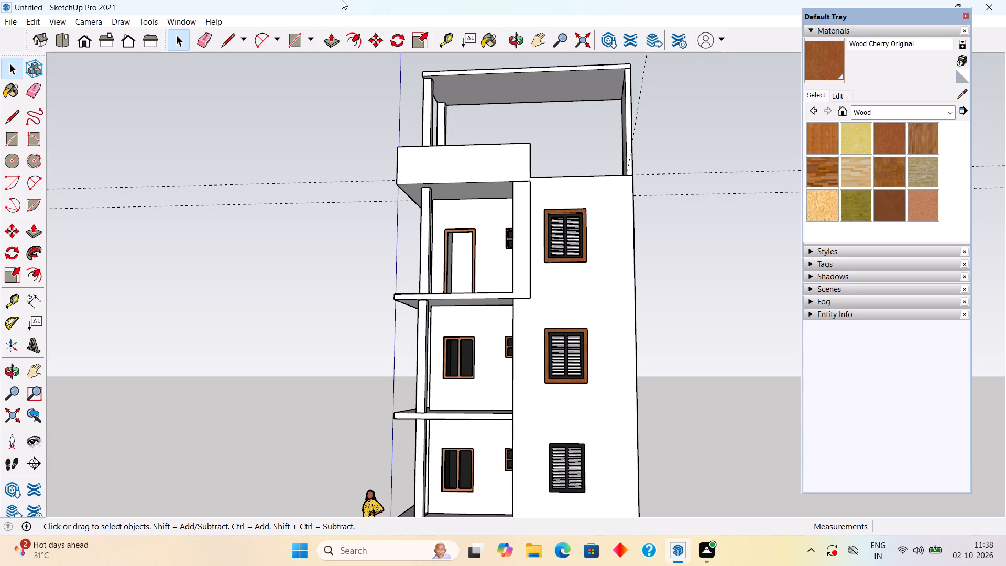
pyautogui.moveTo(449, 192); pyautogui.dragTo(473, 311, button='middle')
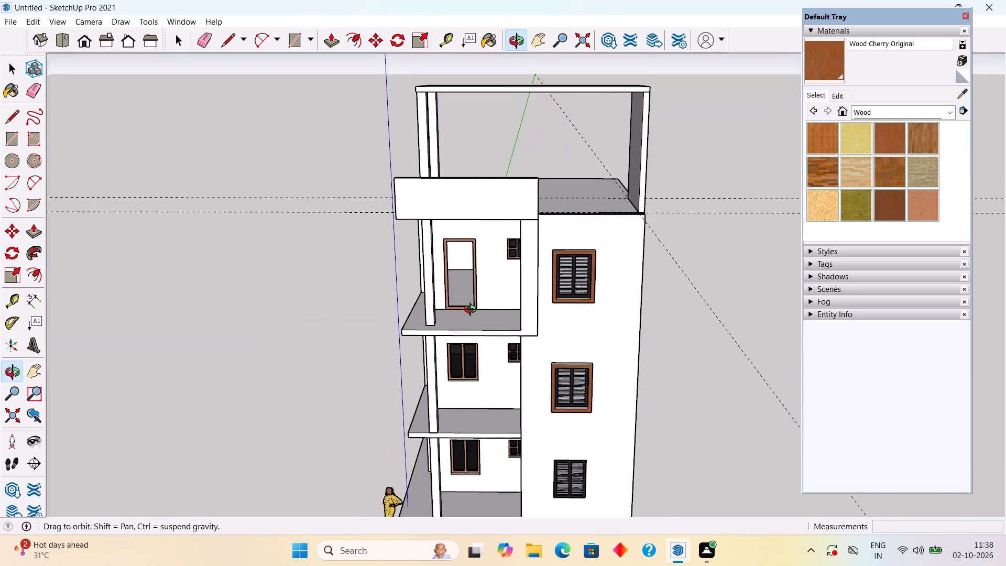
pyautogui.moveTo(473, 311); pyautogui.dragTo(498, 412, button='middle')
# Open the top balcony's floor slab group and place a guide 6" inside its front edge.
pyautogui.scroll(3, 490, 338)
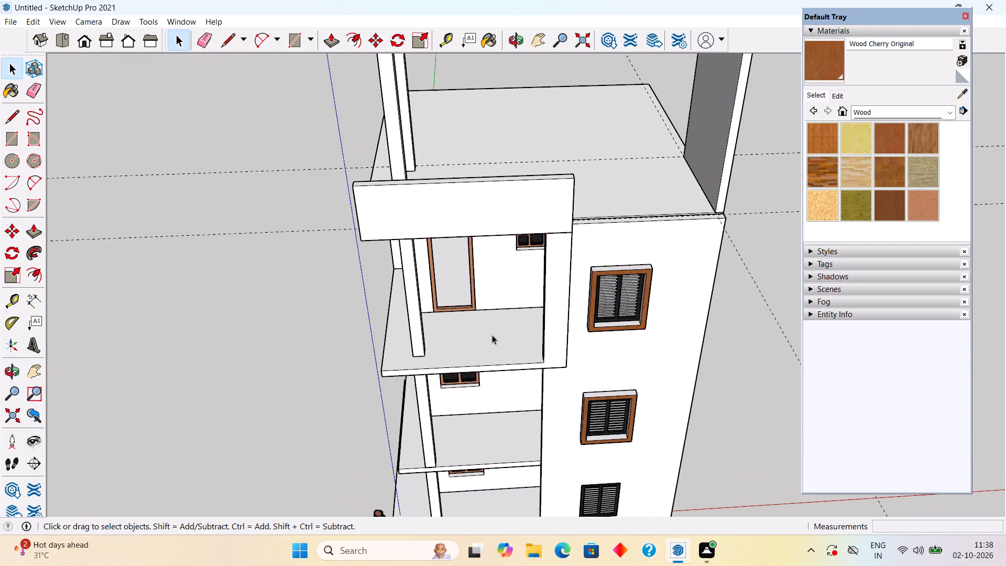
pyautogui.tripleClick(483, 356)
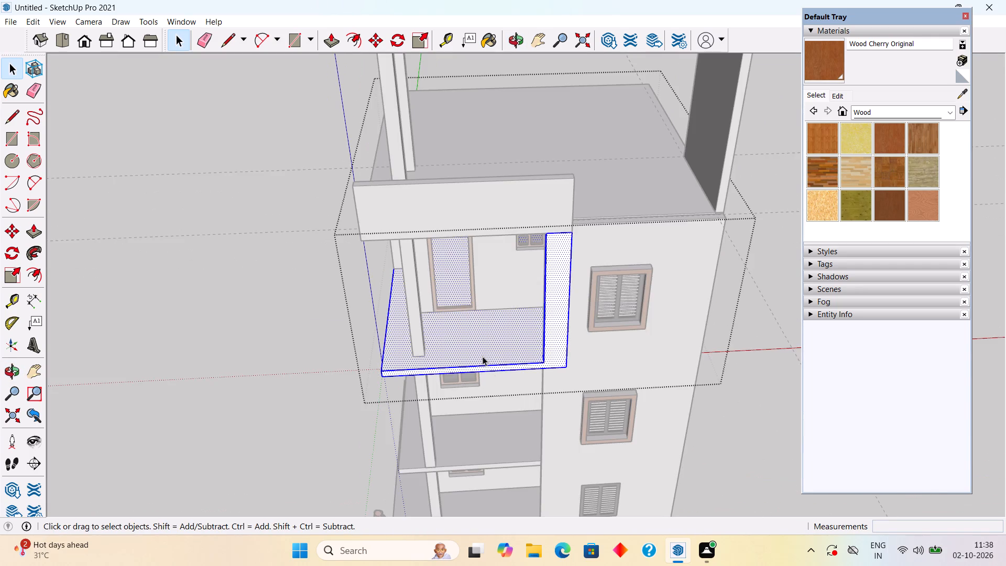
pyautogui.scroll(7, 483, 356)
pyautogui.moveTo(483, 356); pyautogui.dragTo(480, 413, button='middle')
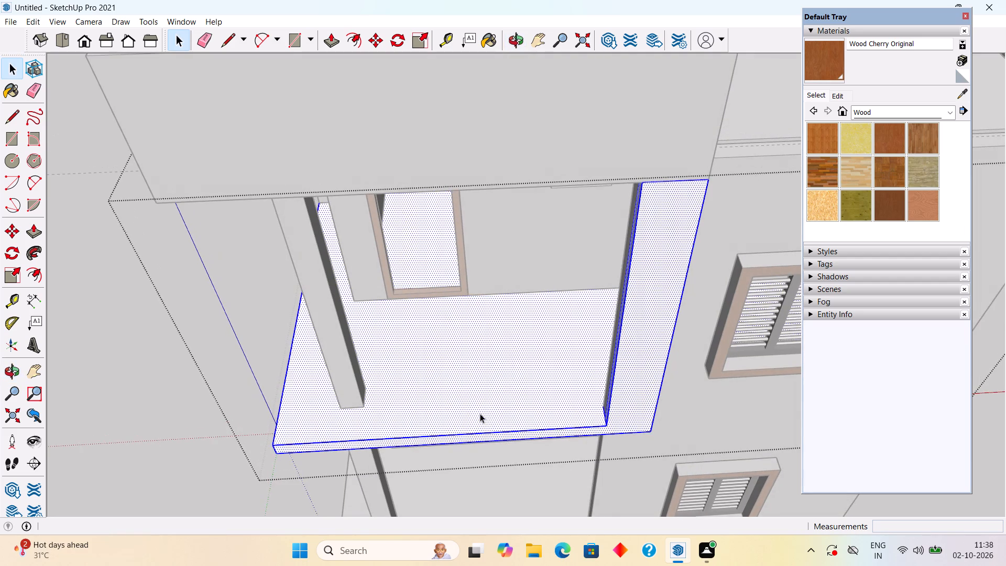
pyautogui.press('t')
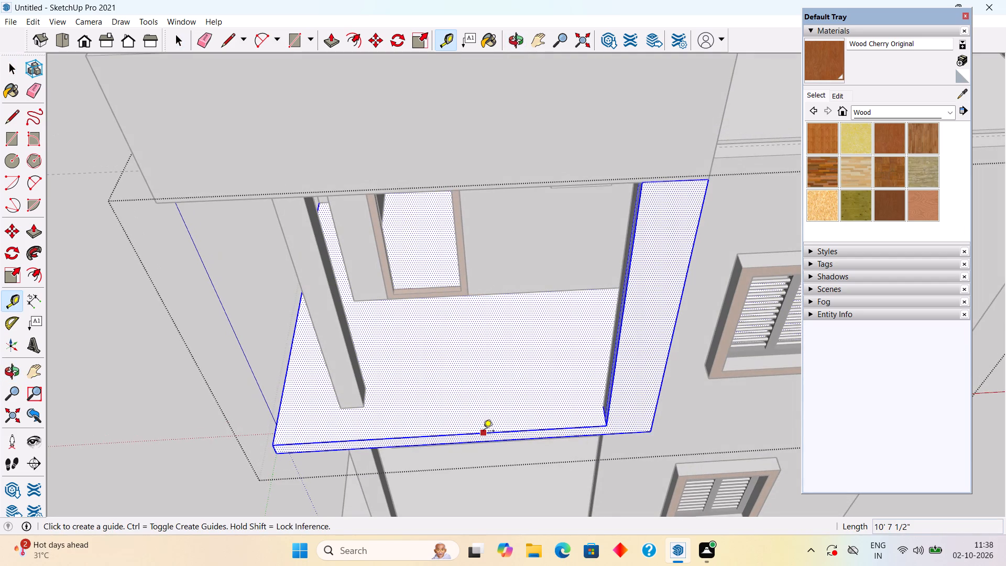
pyautogui.click(483, 432)
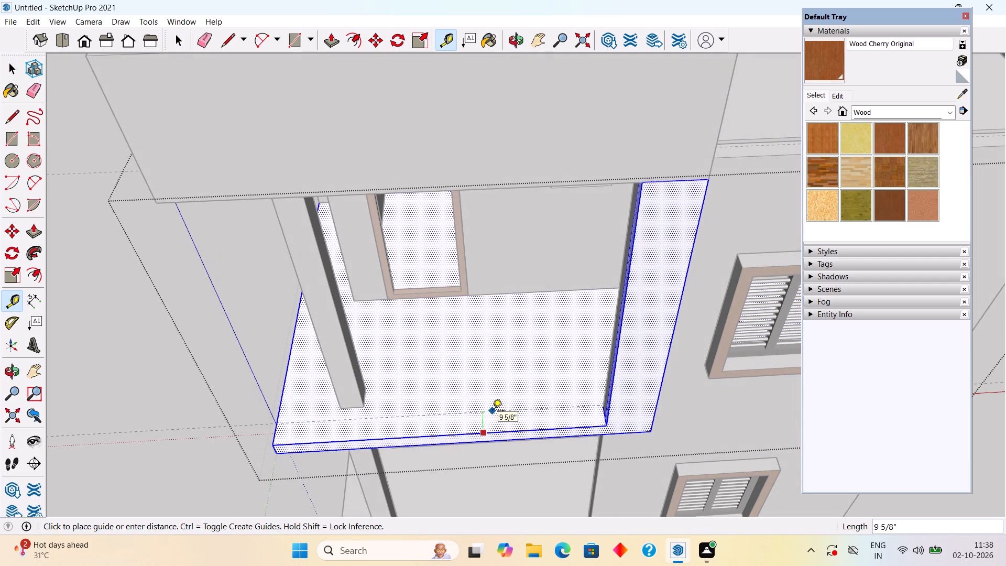
pyautogui.write('6"')
pyautogui.press('Return')
pyautogui.press('space')
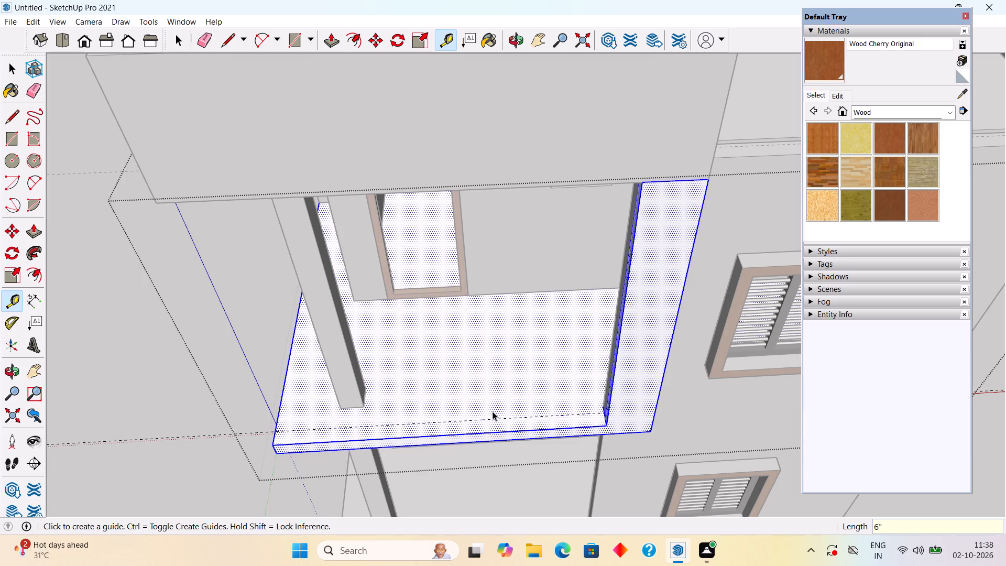
# Draw a 6" by 10' 7 1/2" rectangle on the balcony floor between the guide and the front edge.
pyautogui.press('r')
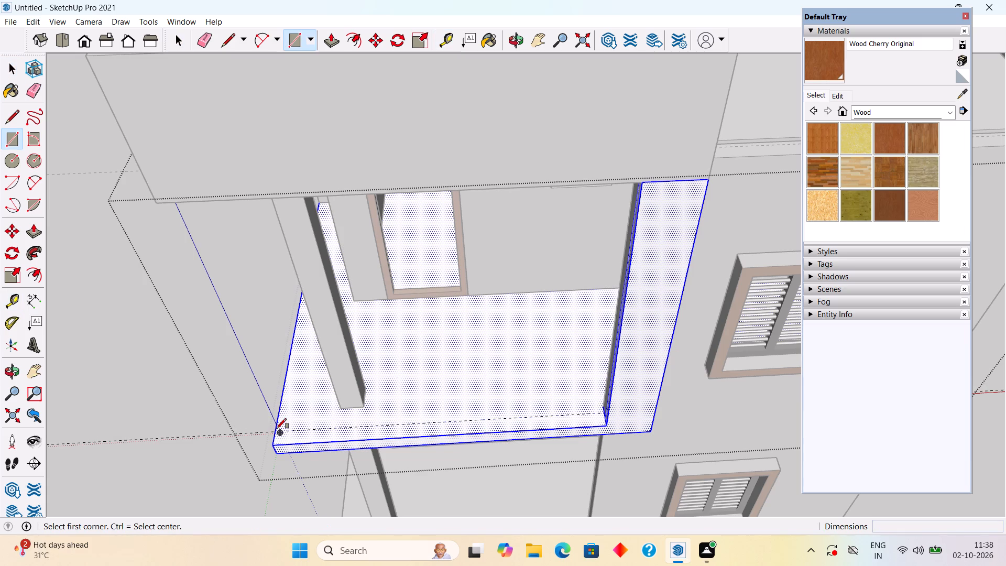
pyautogui.click(276, 429)
pyautogui.press('space')
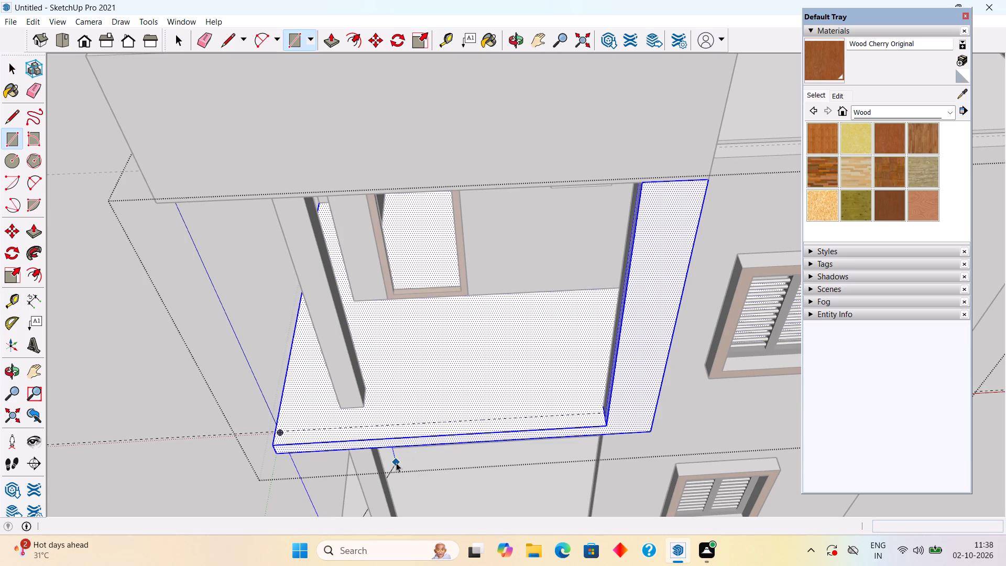
pyautogui.write('r')
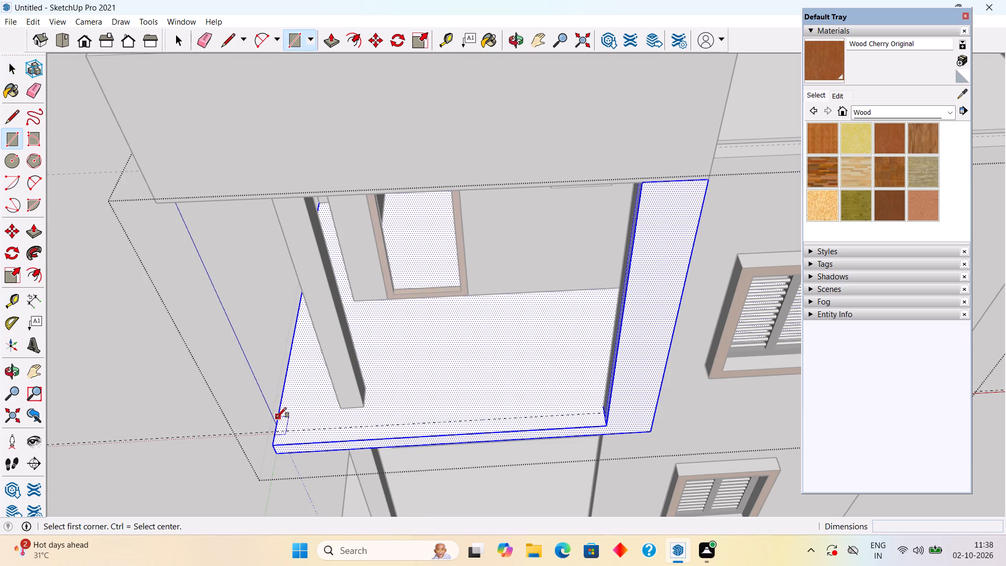
pyautogui.click(272, 430)
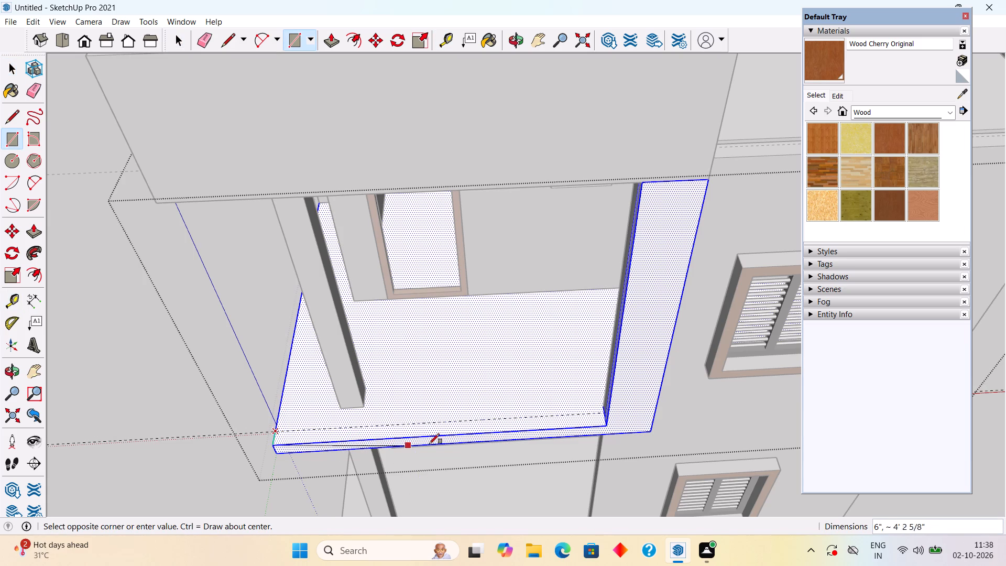
pyautogui.click(606, 424)
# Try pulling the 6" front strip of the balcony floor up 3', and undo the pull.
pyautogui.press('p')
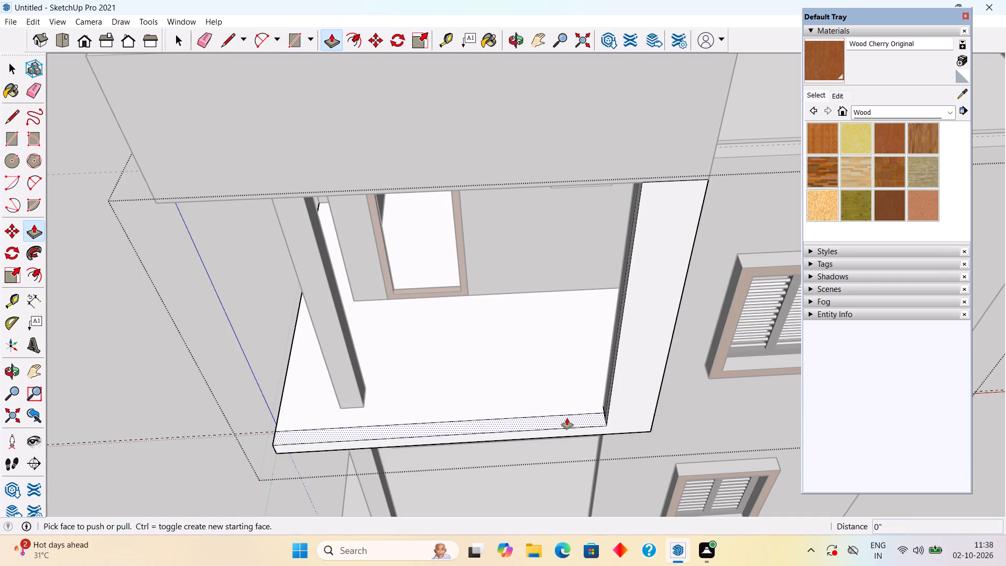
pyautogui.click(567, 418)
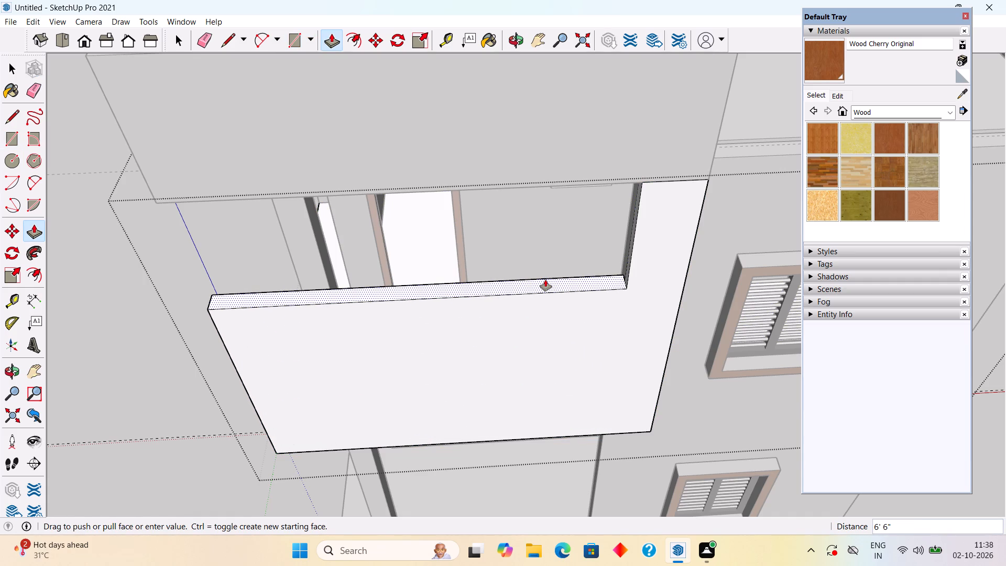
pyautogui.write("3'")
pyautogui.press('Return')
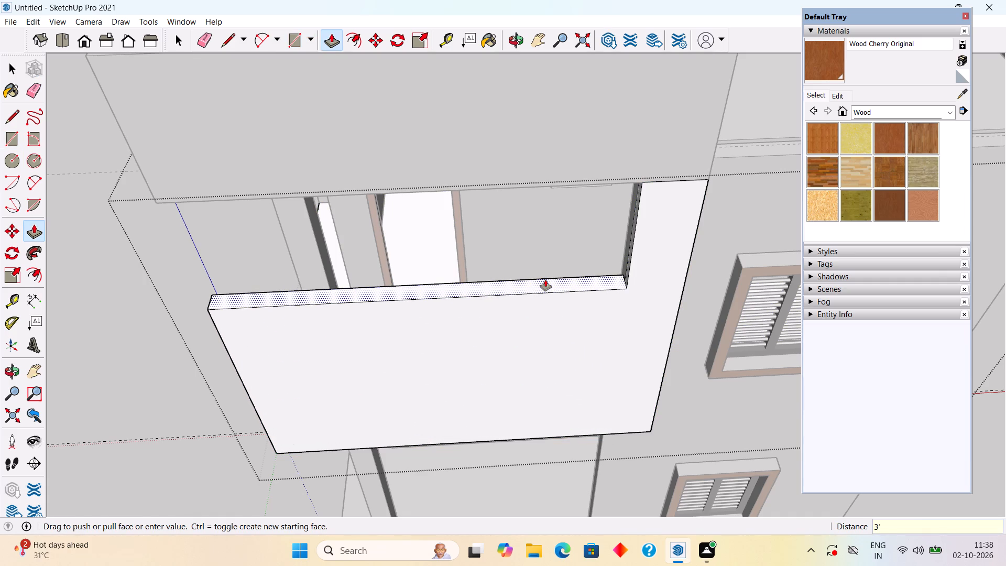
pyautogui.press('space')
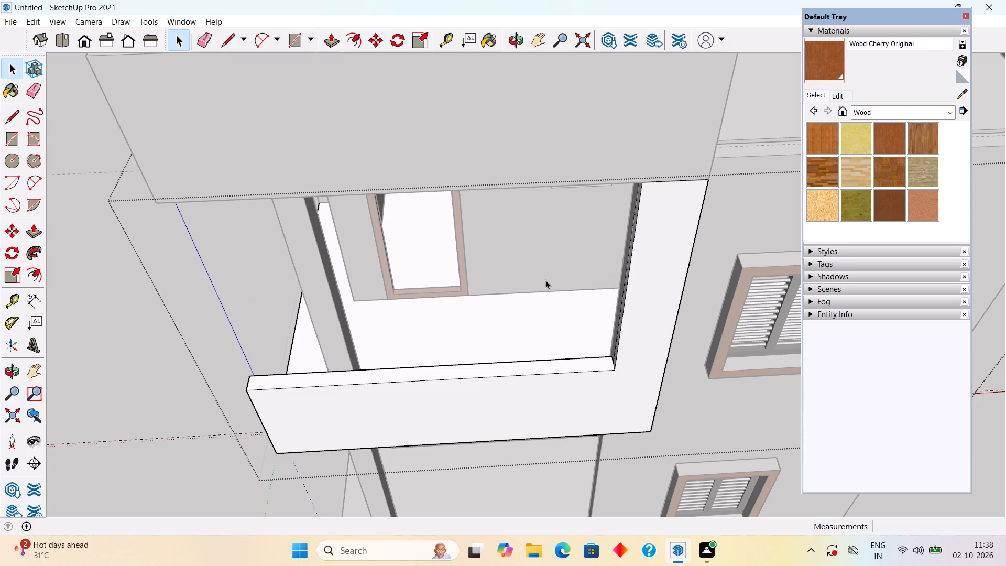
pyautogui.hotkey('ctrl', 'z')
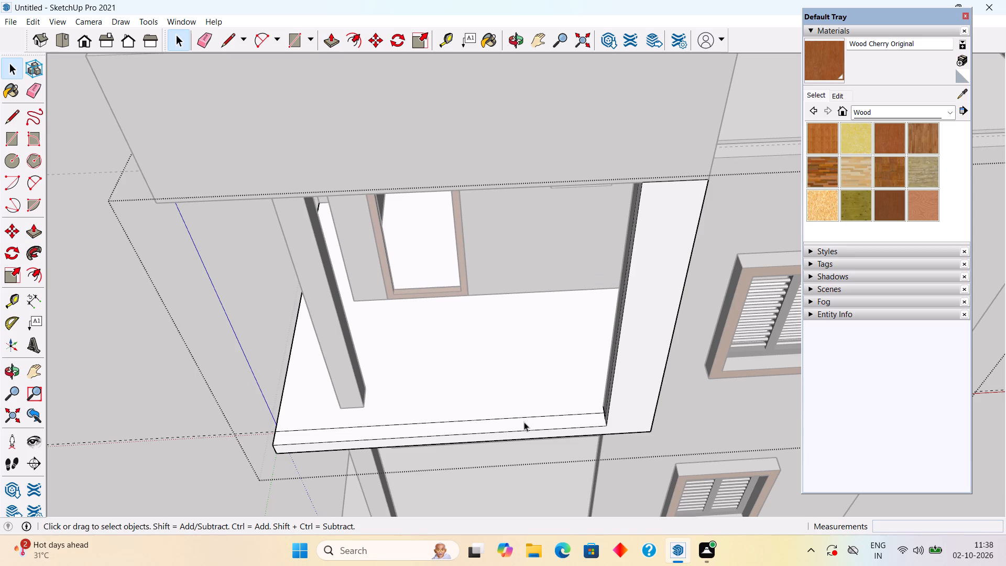
# Pull the 6" strip along the balcony floor's front edge up 1' as a low kerb.
pyautogui.press('p')
pyautogui.click(520, 423)
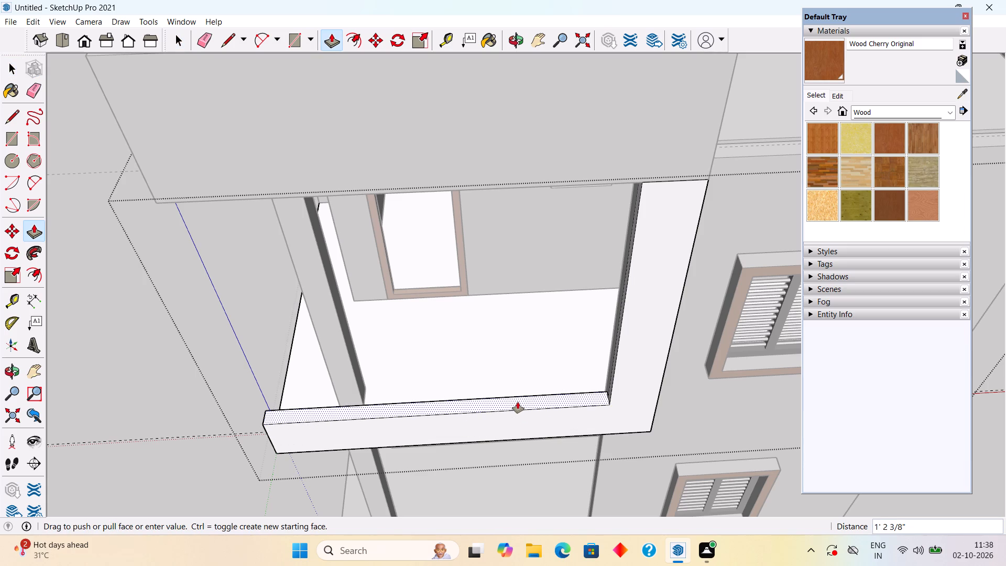
pyautogui.write("1'")
pyautogui.press('Return')
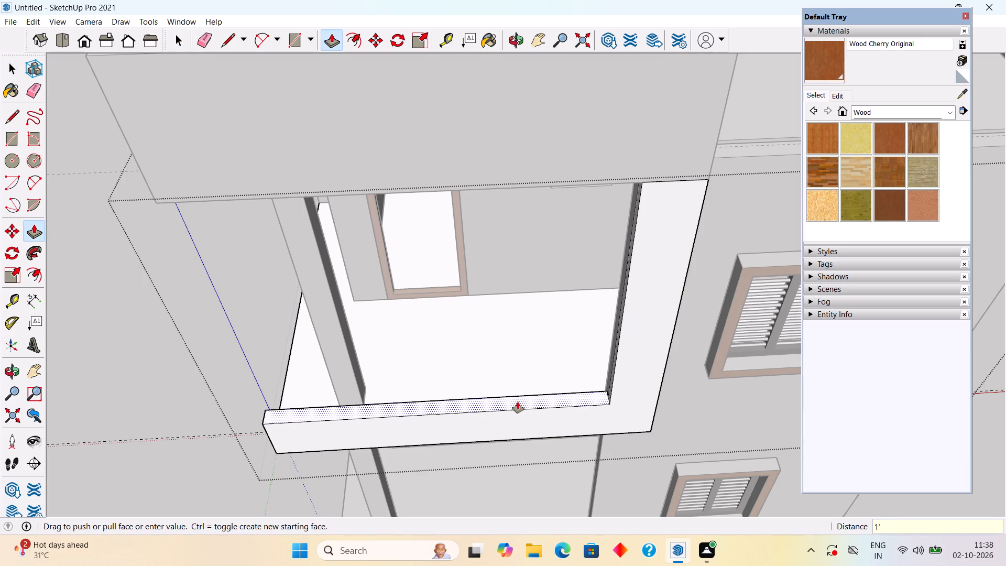
pyautogui.press('space')
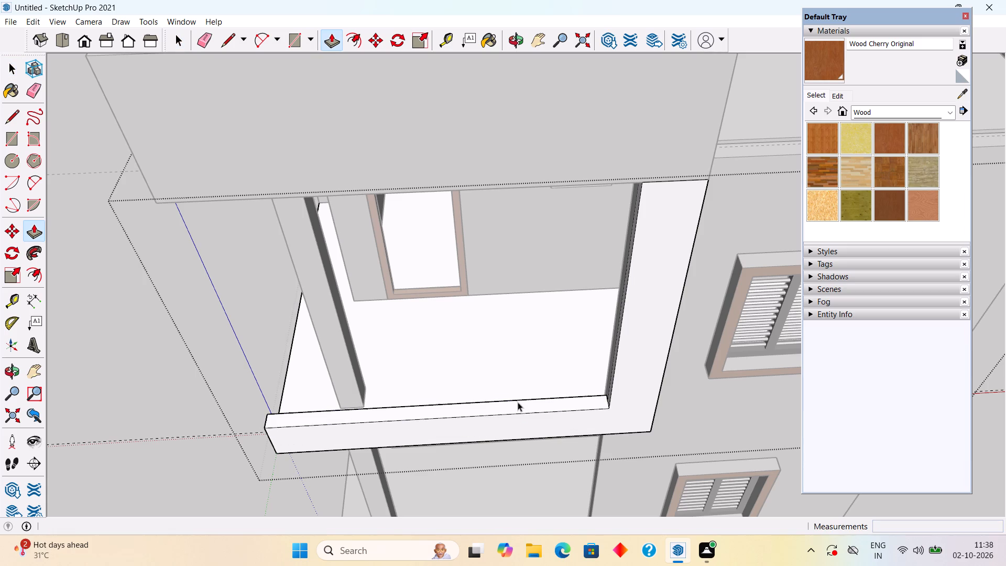
# Examine the raised kerb along the balcony front and around the corner column, and close the slab group.
pyautogui.moveTo(330, 411); pyautogui.dragTo(368, 396, button='middle')
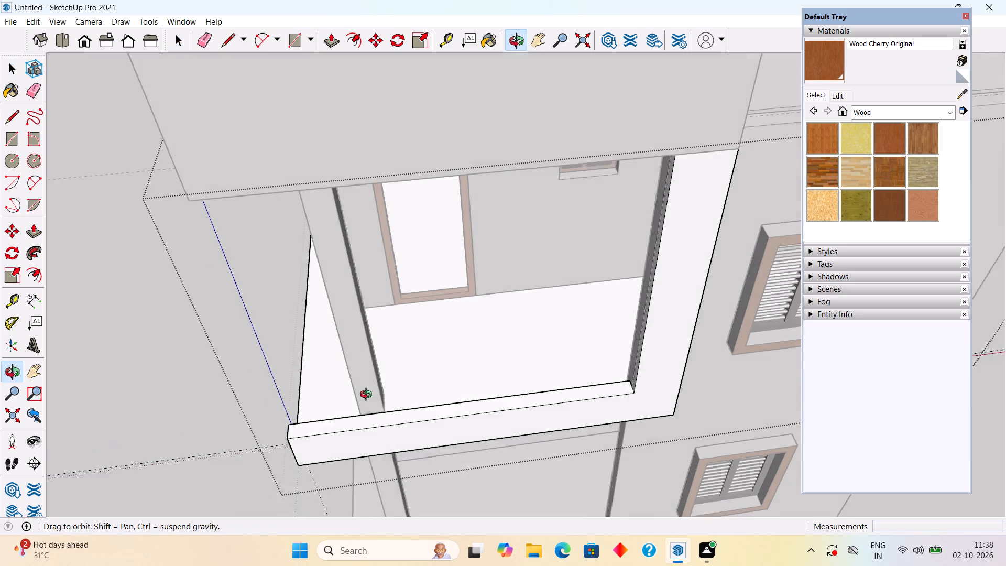
pyautogui.moveTo(368, 396); pyautogui.dragTo(380, 341, button='middle')
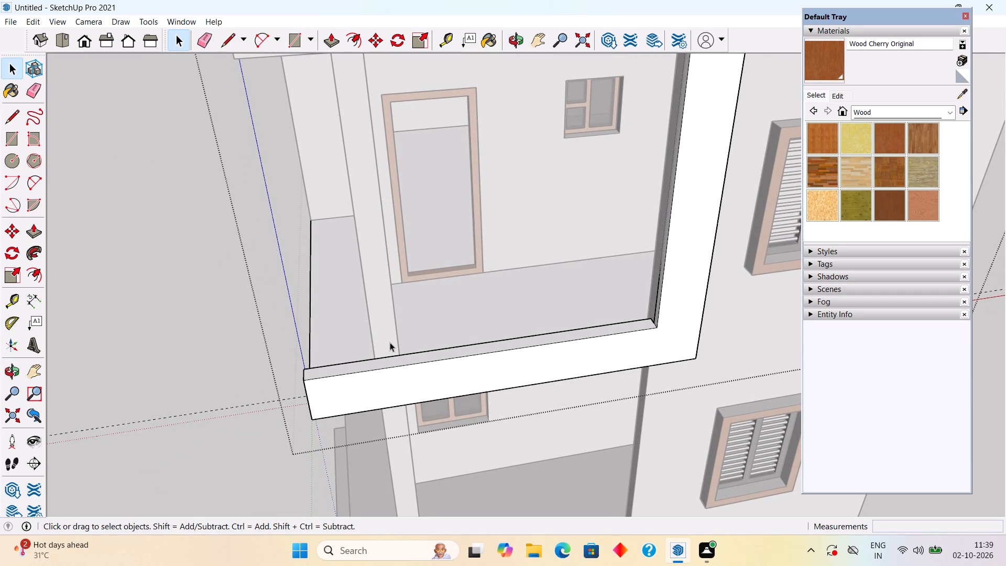
pyautogui.moveTo(389, 335); pyautogui.dragTo(401, 209, button='middle')
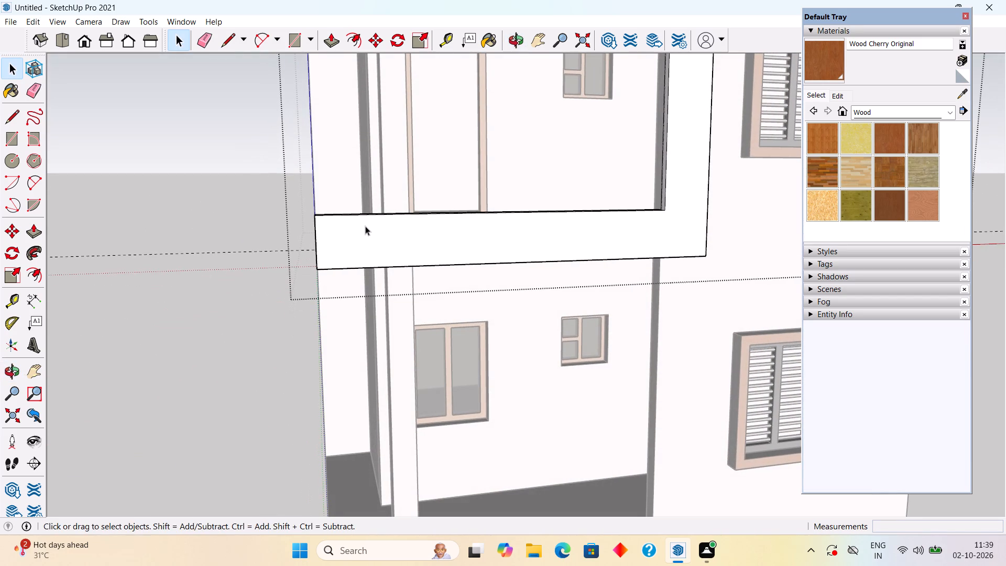
pyautogui.moveTo(363, 226); pyautogui.dragTo(320, 217, button='middle')
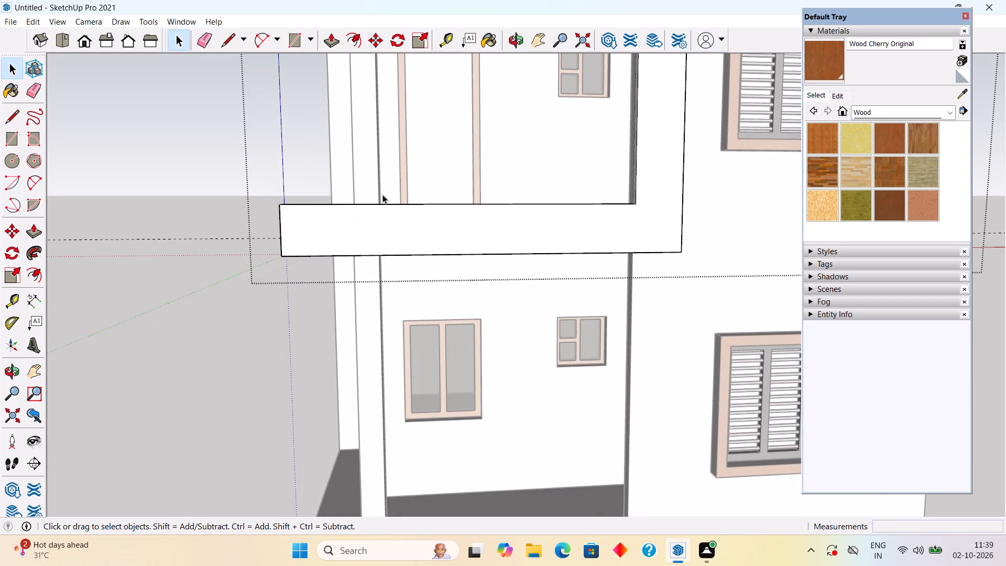
pyautogui.moveTo(376, 160); pyautogui.dragTo(371, 312, button='middle')
pyautogui.scroll(3, 366, 386)
pyautogui.moveTo(369, 314); pyautogui.dragTo(381, 379, button='middle')
pyautogui.scroll(3, 381, 389)
pyautogui.moveTo(377, 393); pyautogui.dragTo(411, 366, button='middle')
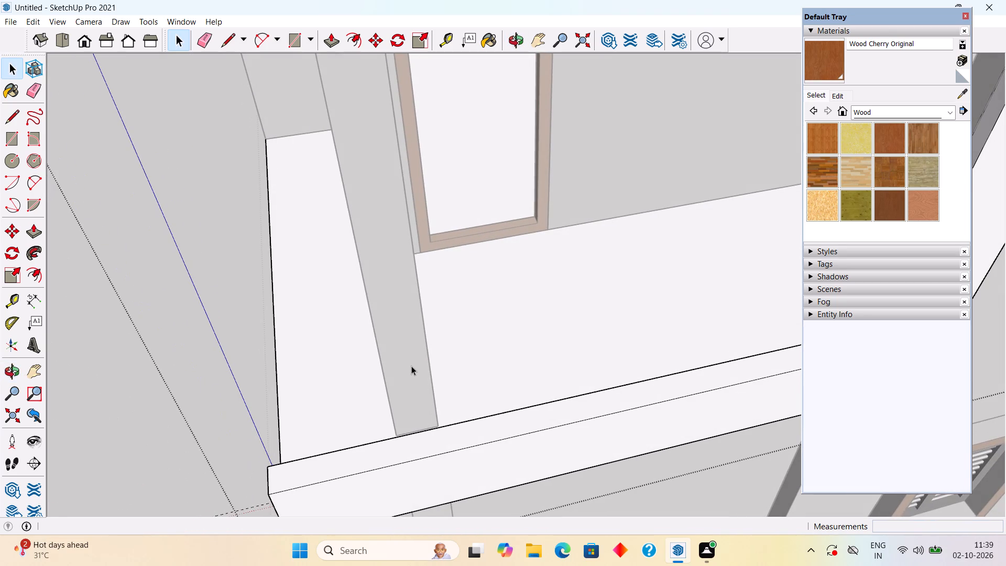
pyautogui.click(172, 341)
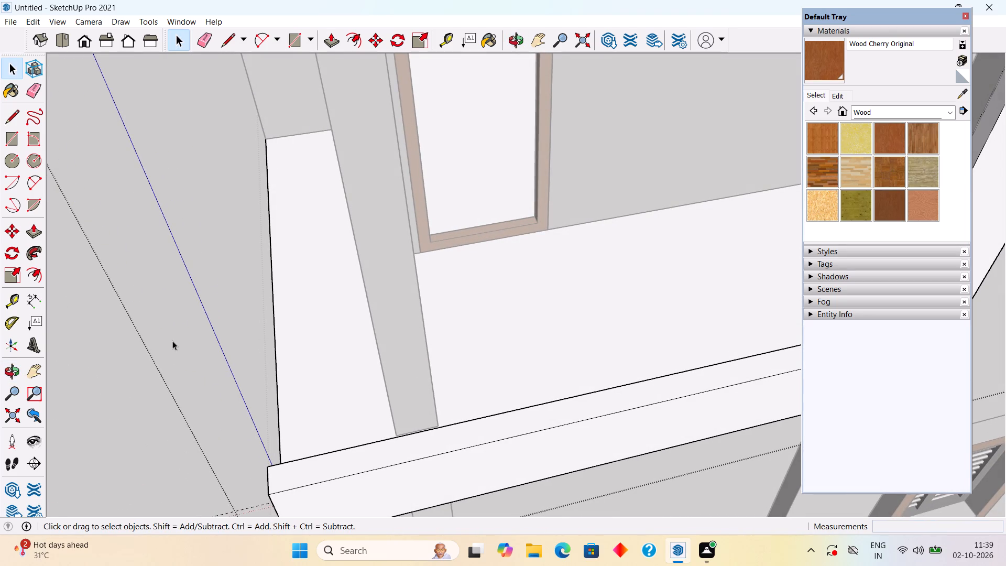
pyautogui.click(172, 341)
pyautogui.click(172, 341)
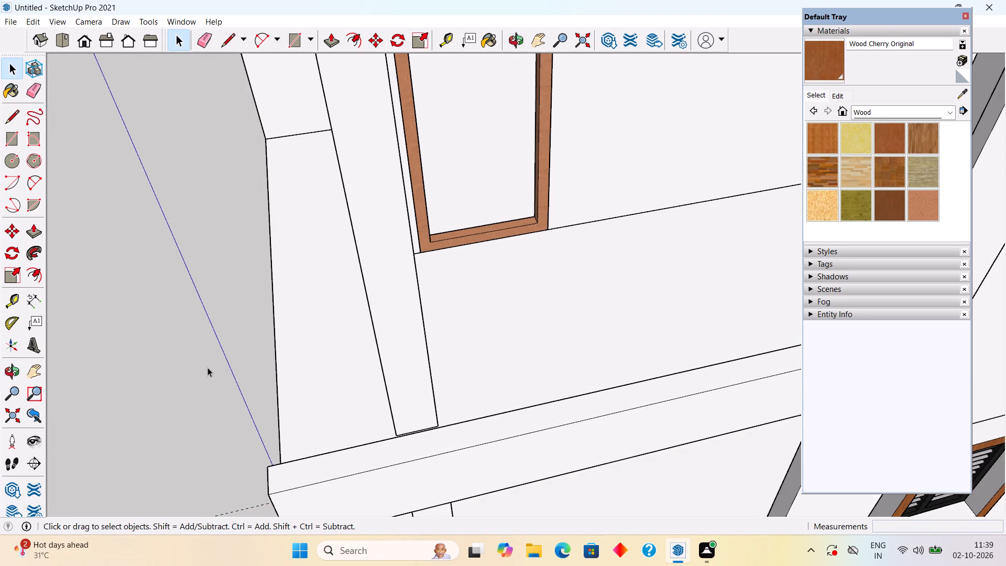
# Measure the distance from the balcony slab's open side edge to the corner column.
pyautogui.press('t')
pyautogui.moveTo(335, 402); pyautogui.dragTo(499, 400, button='middle')
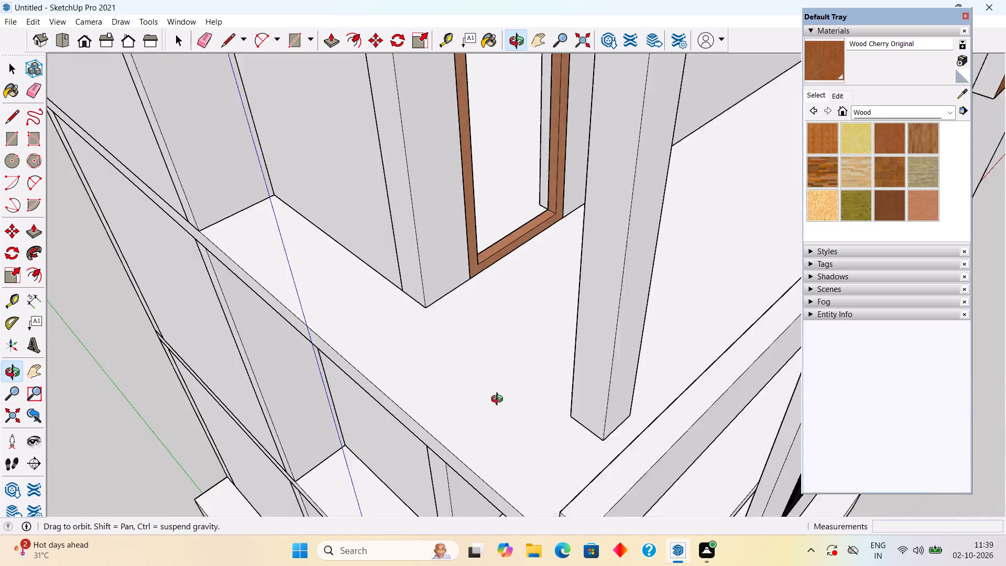
pyautogui.moveTo(499, 400); pyautogui.dragTo(525, 408, button='middle')
pyautogui.click(490, 462)
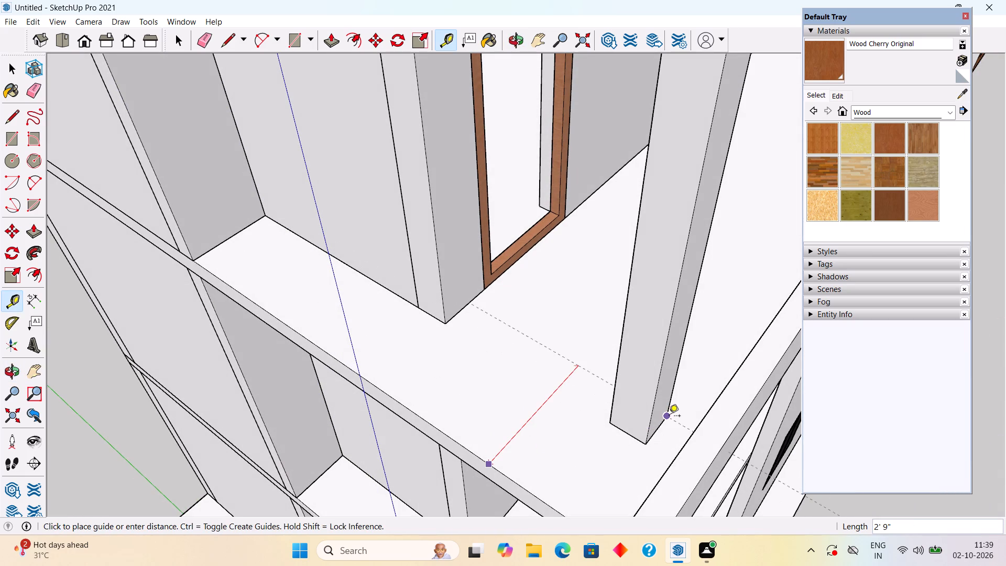
pyautogui.press('space')
# Open the top balcony slab group and select the top face of its front kerb.
pyautogui.scroll(-4, 669, 417)
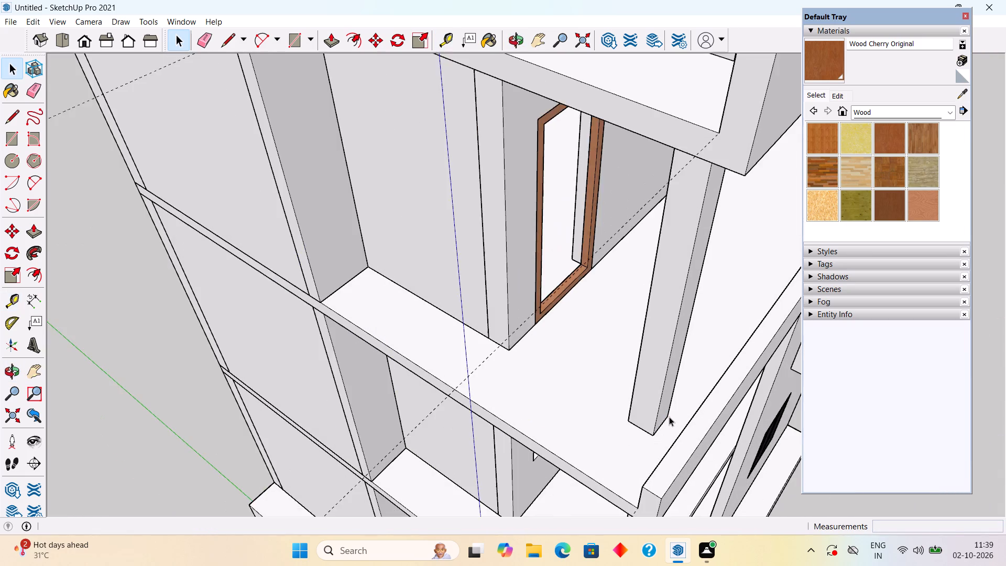
pyautogui.scroll(-3, 669, 417)
pyautogui.moveTo(660, 419); pyautogui.dragTo(499, 419, button='middle')
pyautogui.scroll(4, 454, 479)
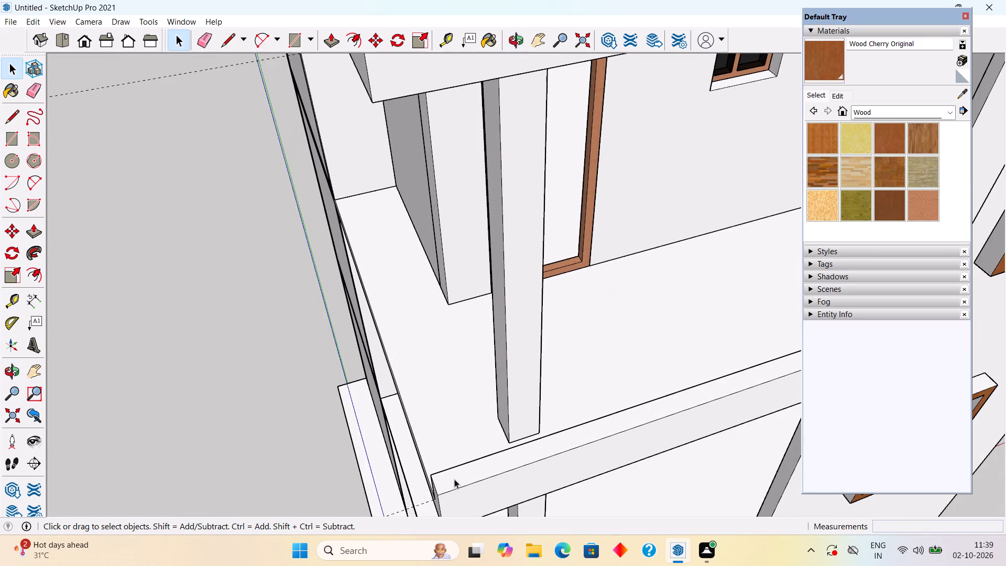
pyautogui.doubleClick(454, 479)
pyautogui.click(454, 479)
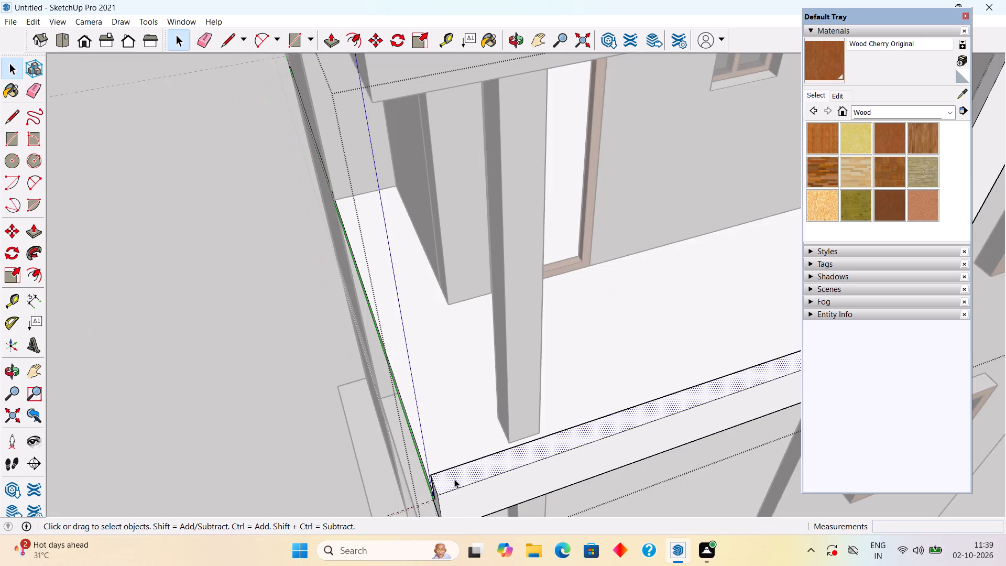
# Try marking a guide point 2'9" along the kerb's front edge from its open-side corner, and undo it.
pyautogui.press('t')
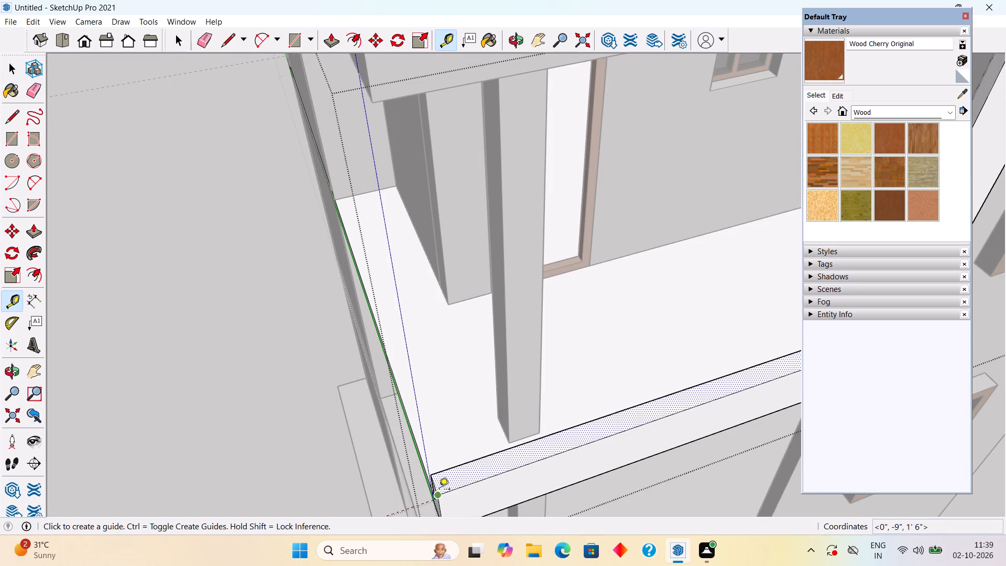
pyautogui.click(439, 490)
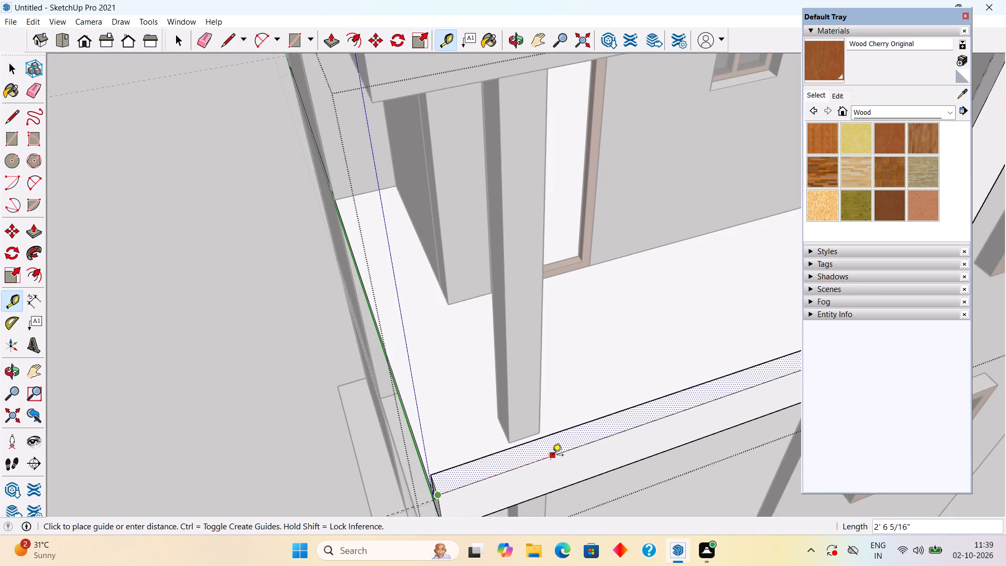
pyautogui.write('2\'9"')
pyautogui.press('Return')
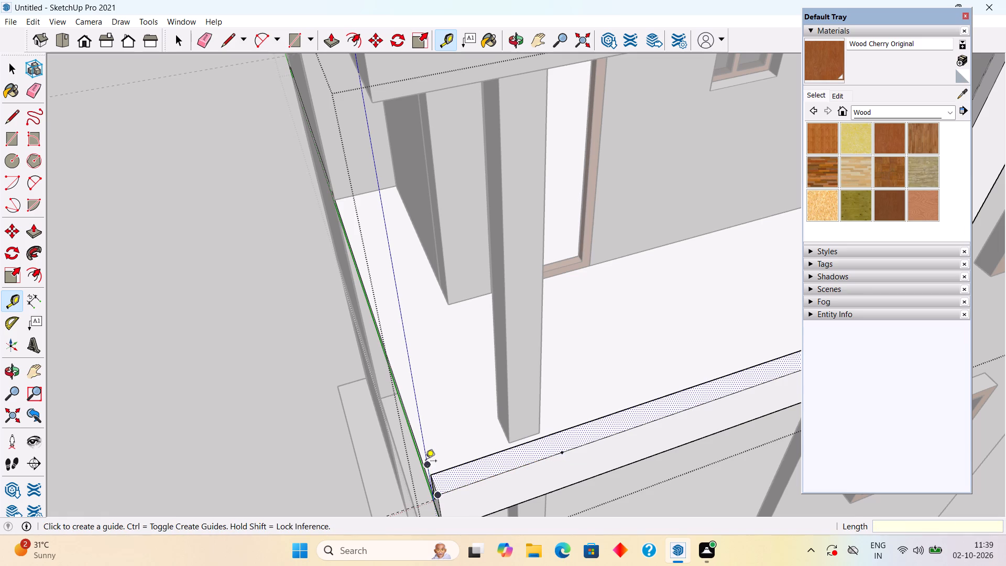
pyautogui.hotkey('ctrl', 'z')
# Place a guide line across the kerb, 2'9" in from its open-side end.
pyautogui.scroll(5, 441, 480)
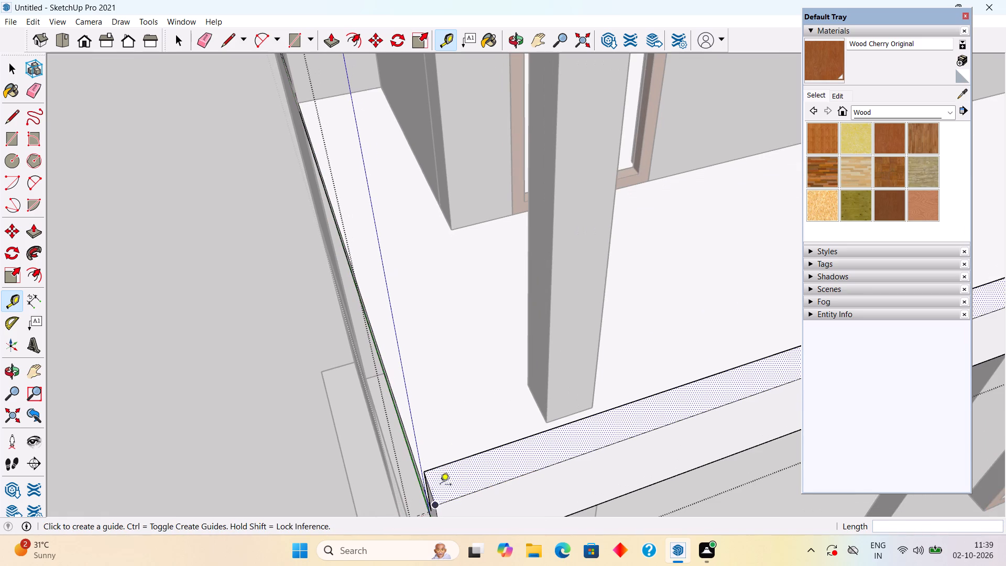
pyautogui.click(434, 497)
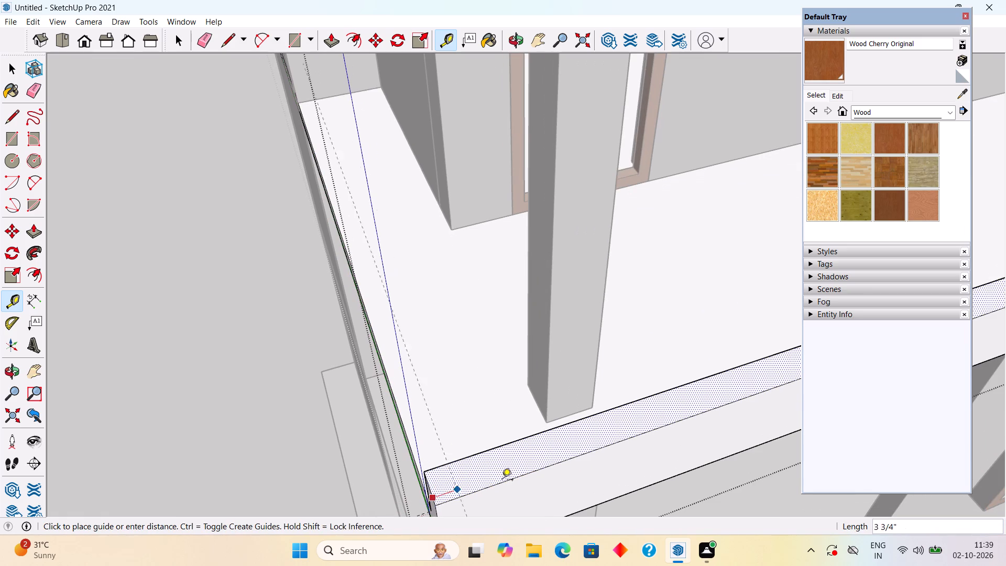
pyautogui.press('2')
pyautogui.write('\'9"')
pyautogui.press('Return')
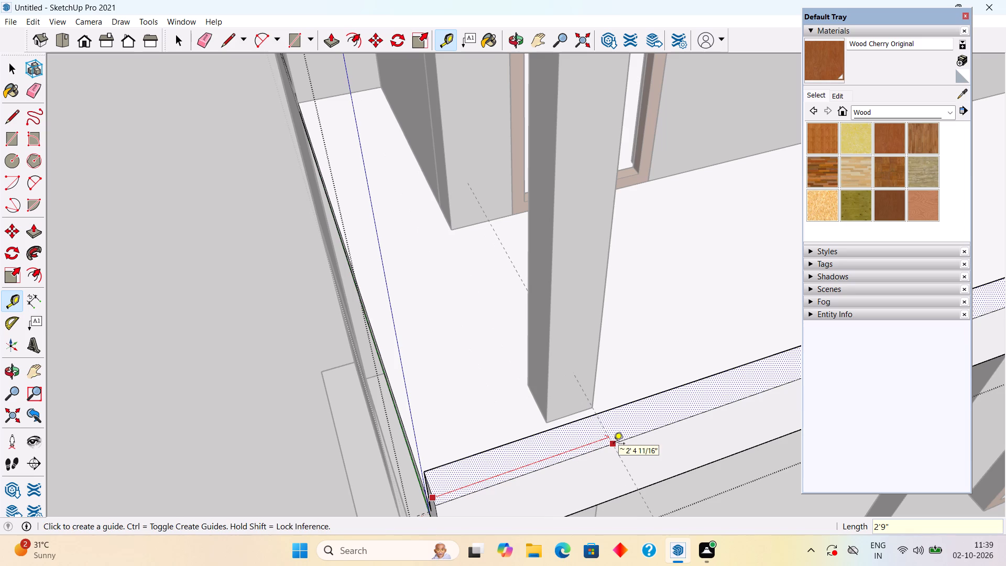
# Draw a 6" line across the kerb's top face along the 2'9" guide to split off its end section.
pyautogui.moveTo(556, 438); pyautogui.dragTo(444, 387, button='middle')
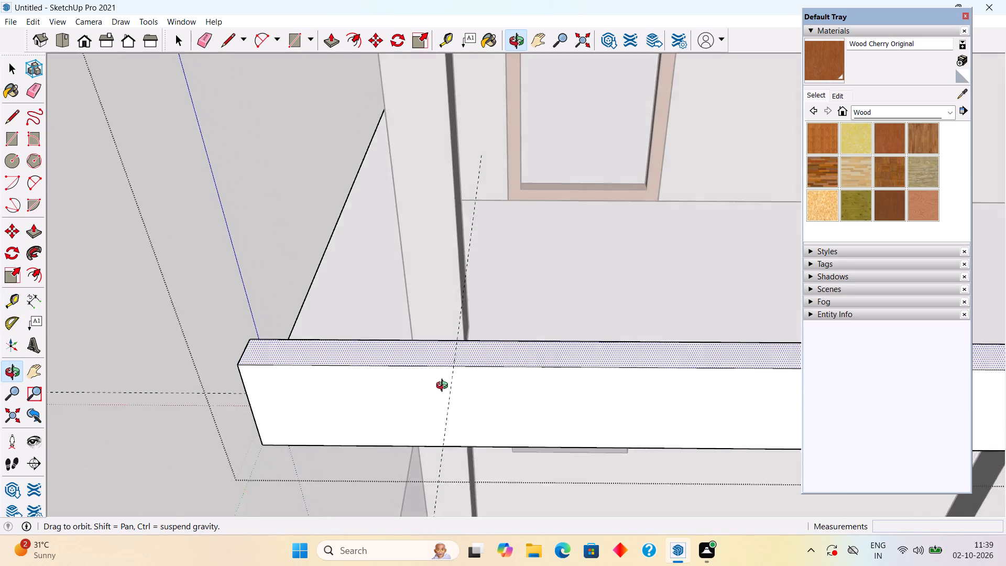
pyautogui.moveTo(444, 387); pyautogui.dragTo(445, 424, button='middle')
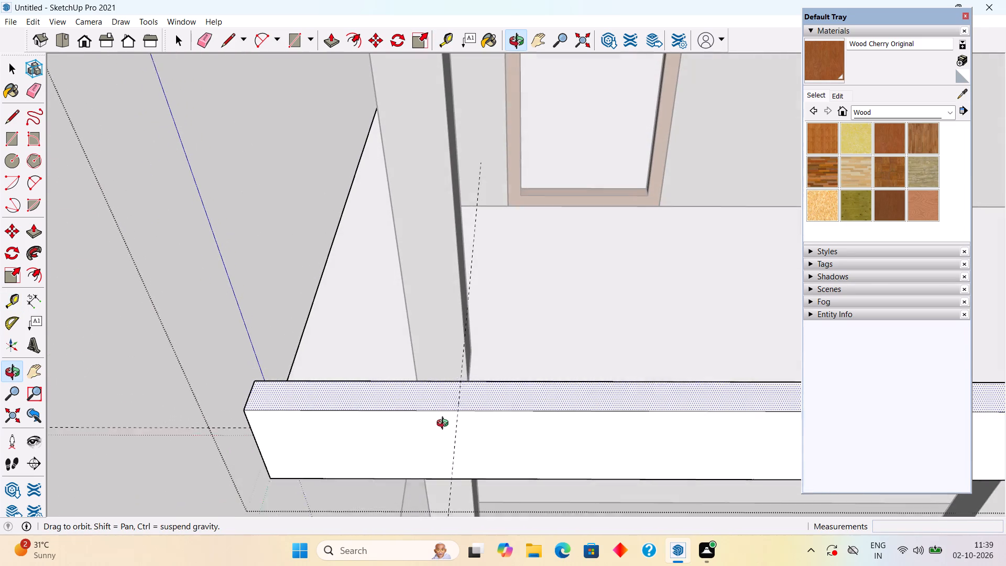
pyautogui.moveTo(445, 424); pyautogui.dragTo(446, 427, button='middle')
pyautogui.press('space')
pyautogui.press('l')
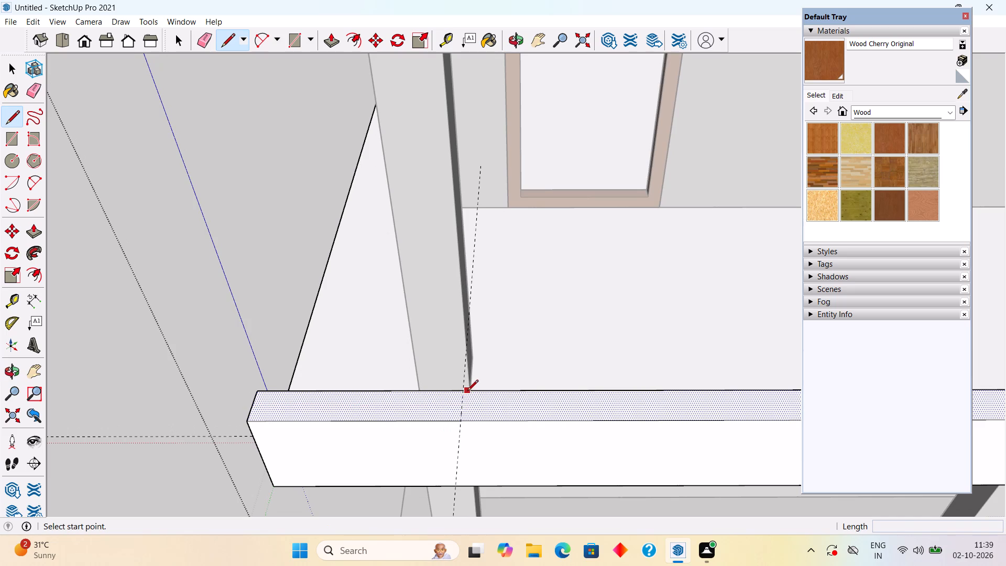
pyautogui.click(466, 391)
pyautogui.click(464, 420)
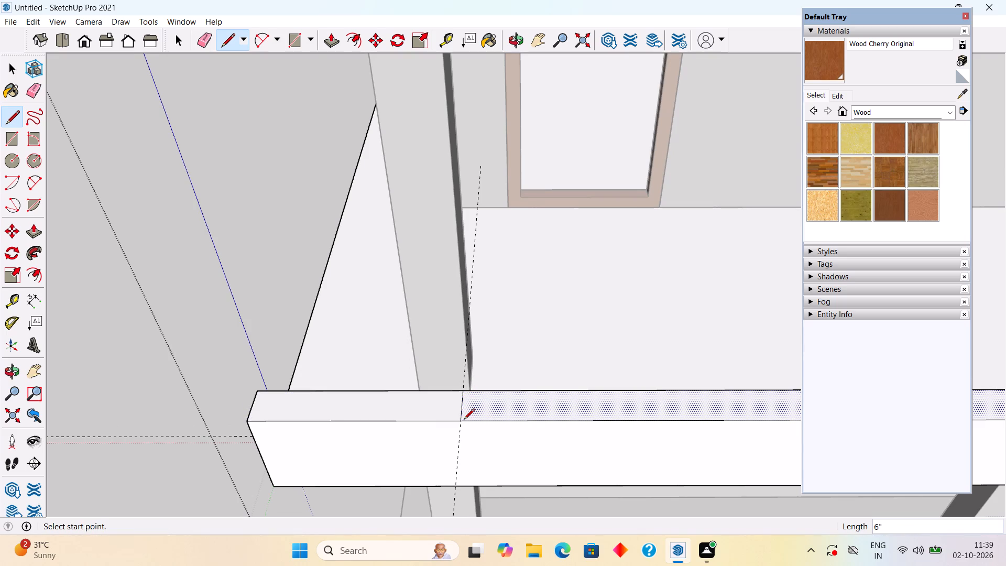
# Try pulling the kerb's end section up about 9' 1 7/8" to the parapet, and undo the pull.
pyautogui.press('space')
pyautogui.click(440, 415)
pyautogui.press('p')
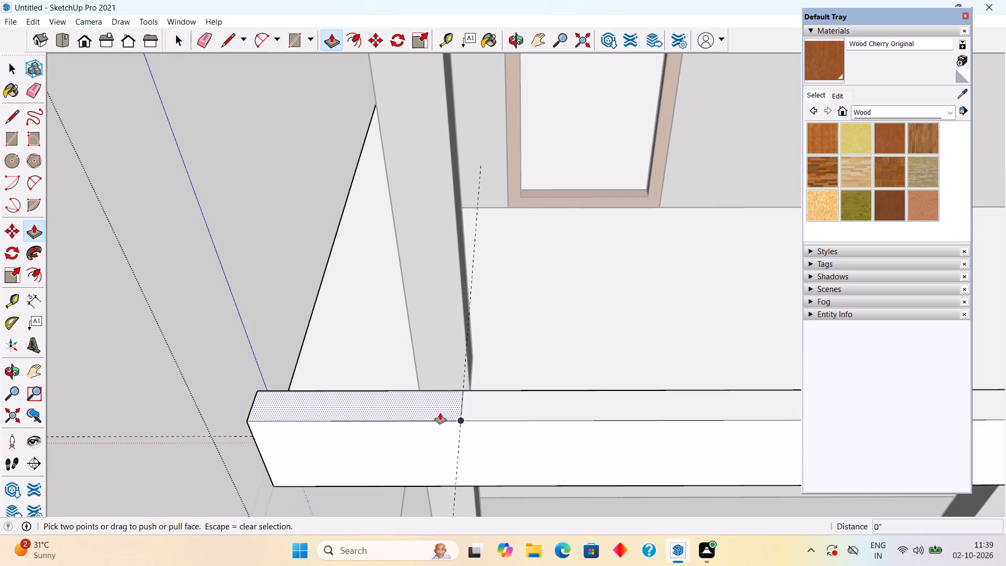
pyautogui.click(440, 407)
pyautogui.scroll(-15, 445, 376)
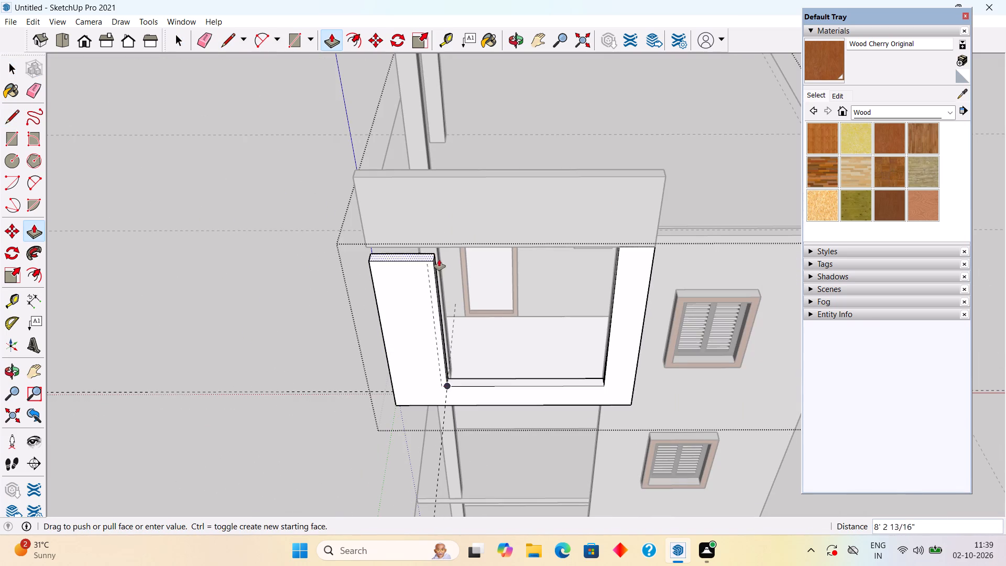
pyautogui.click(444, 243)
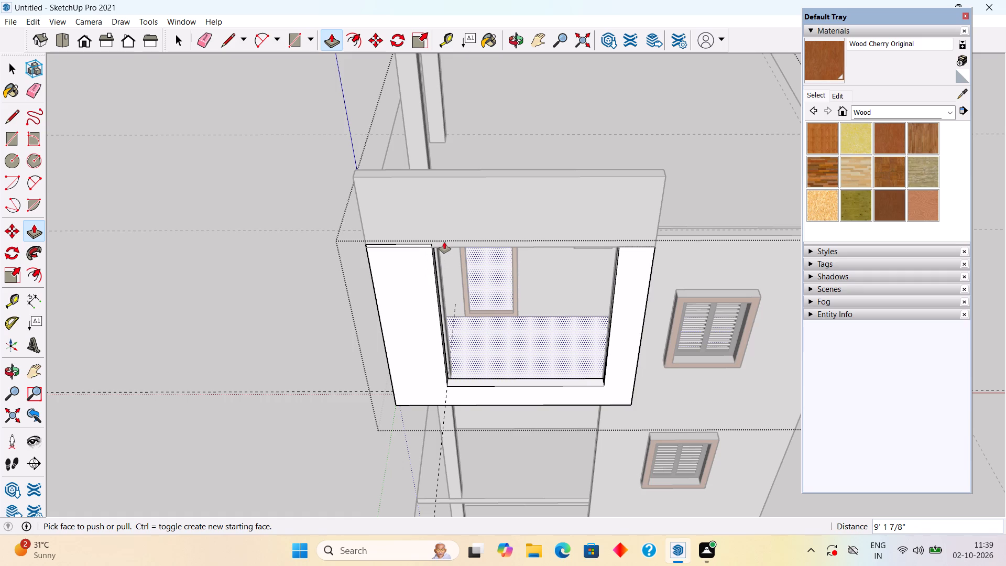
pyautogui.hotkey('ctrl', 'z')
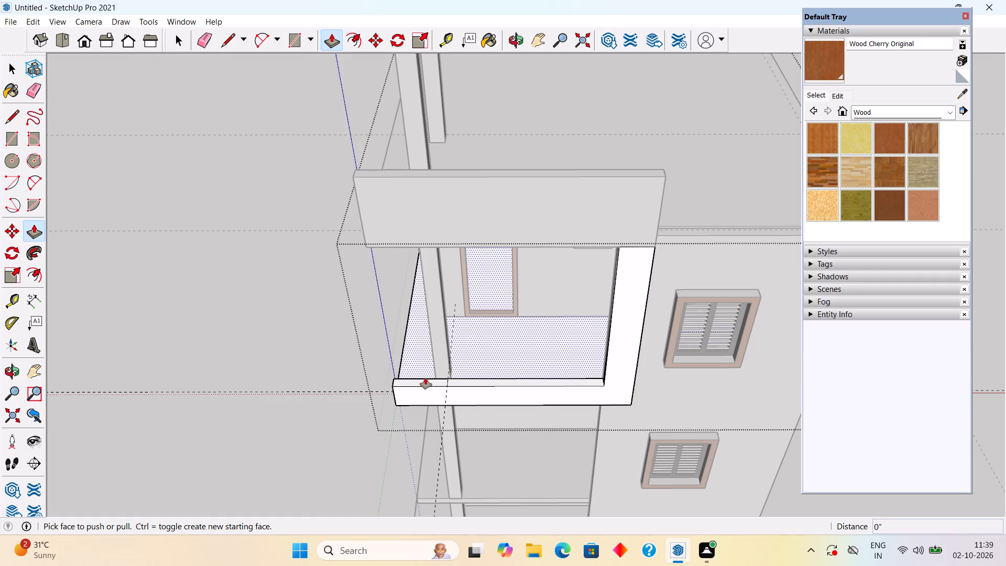
# Pull the kerb's 2'9" end section up 9' to the underside of the parapet, and close the slab group.
pyautogui.scroll(4, 436, 385)
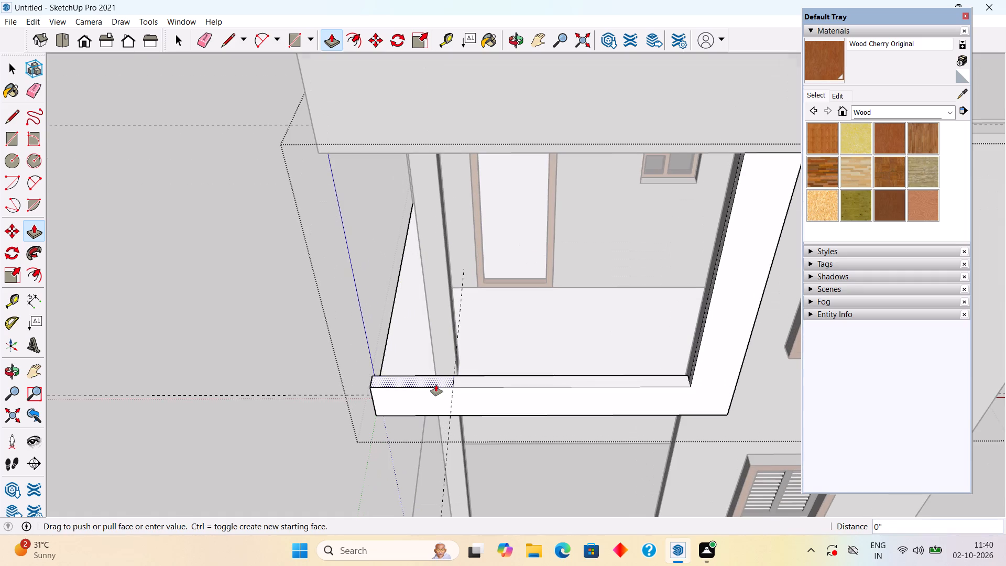
pyautogui.click(436, 385)
pyautogui.click(473, 151)
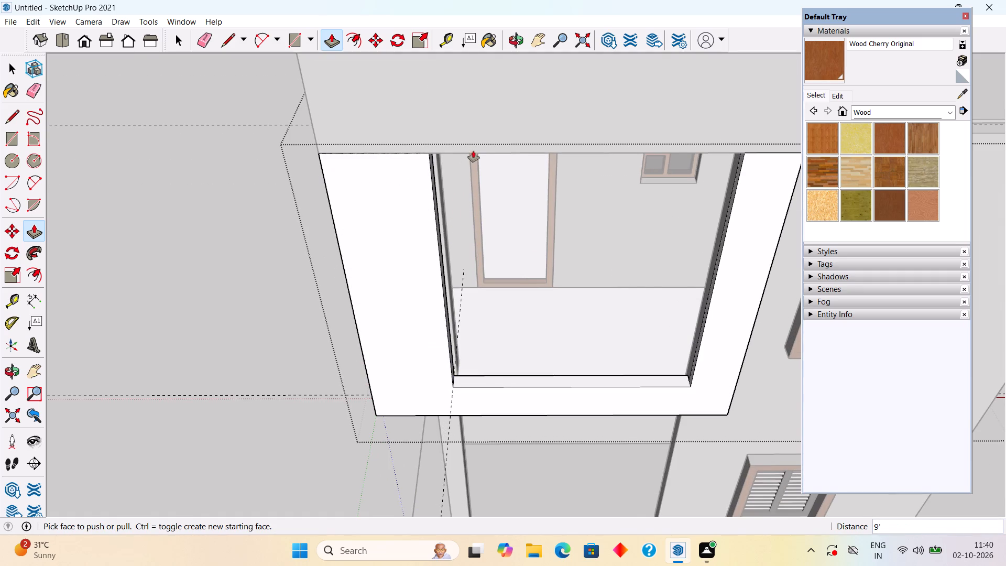
pyautogui.click(229, 110)
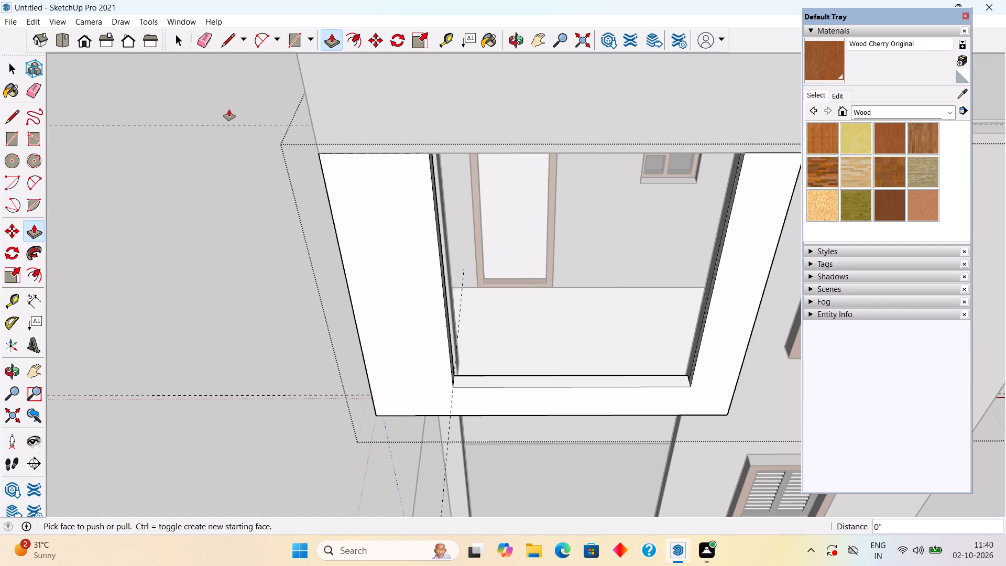
pyautogui.press('space')
pyautogui.click(229, 110)
# Examine the framed top balcony opening from the front and the side against the whole house elevation.
pyautogui.scroll(-3, 358, 320)
pyautogui.moveTo(421, 393); pyautogui.dragTo(435, 304, button='middle')
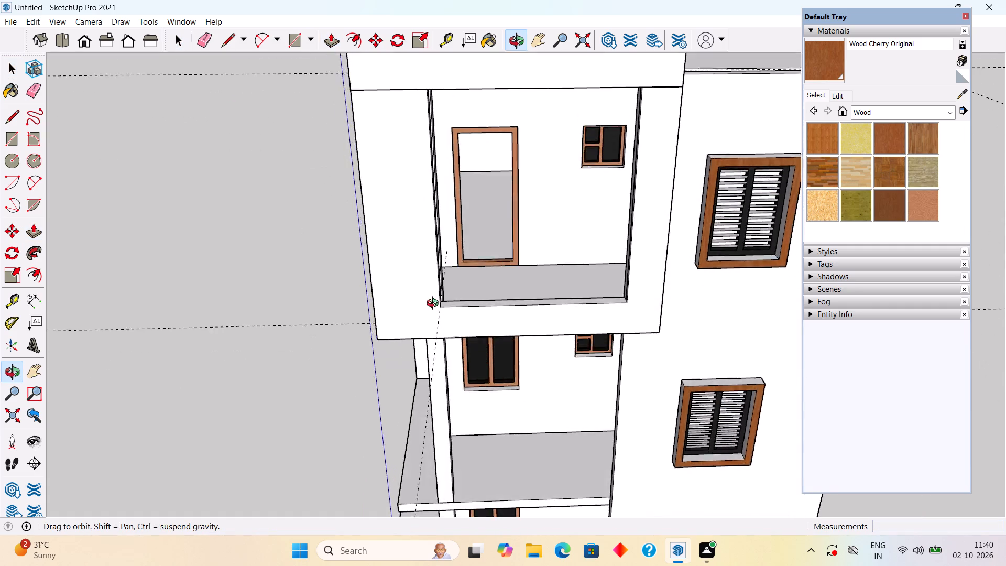
pyautogui.moveTo(435, 304); pyautogui.dragTo(438, 270, button='middle')
pyautogui.scroll(-7, 438, 279)
pyautogui.moveTo(495, 272); pyautogui.dragTo(759, 254, button='middle')
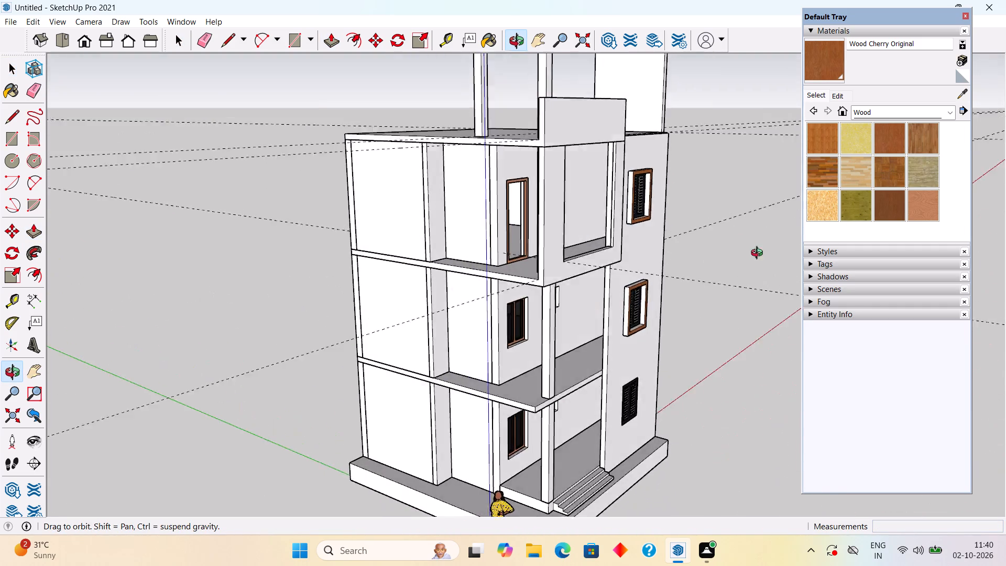
pyautogui.moveTo(759, 254); pyautogui.dragTo(546, 256, button='middle')
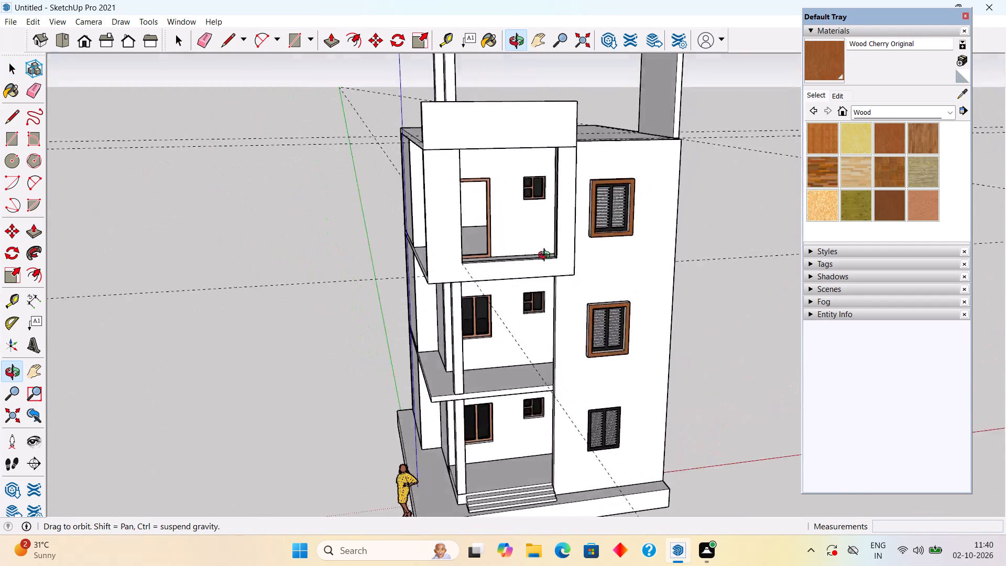
pyautogui.moveTo(546, 256); pyautogui.dragTo(427, 236, button='middle')
pyautogui.click(337, 230)
pyautogui.scroll(-4, 440, 251)
pyautogui.moveTo(470, 274); pyautogui.dragTo(610, 297, button='middle')
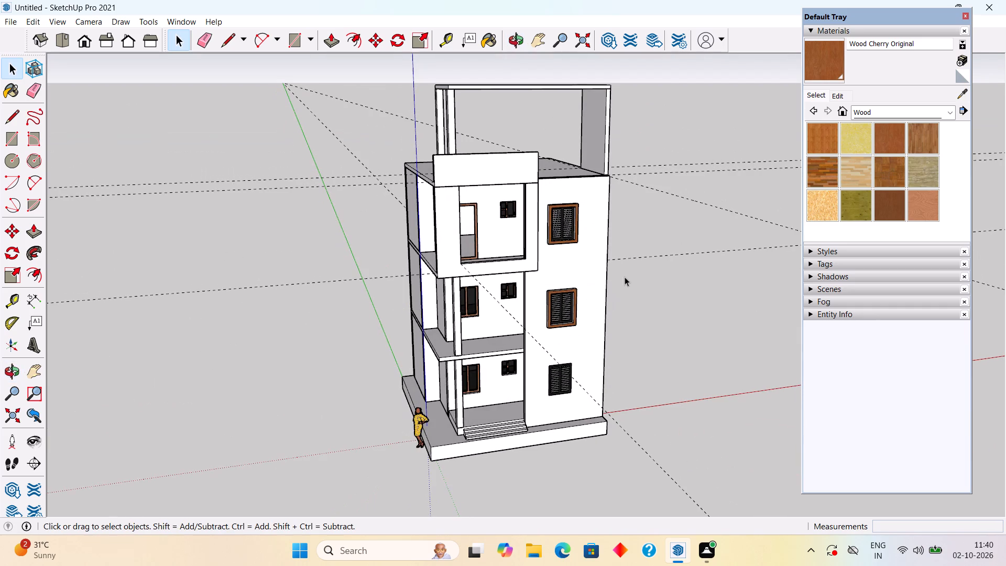
# Draw a 12' 1 1/2" by 10' 6" rectangle over the whole front of the top balcony frame, below the parapet.
pyautogui.scroll(3, 633, 259)
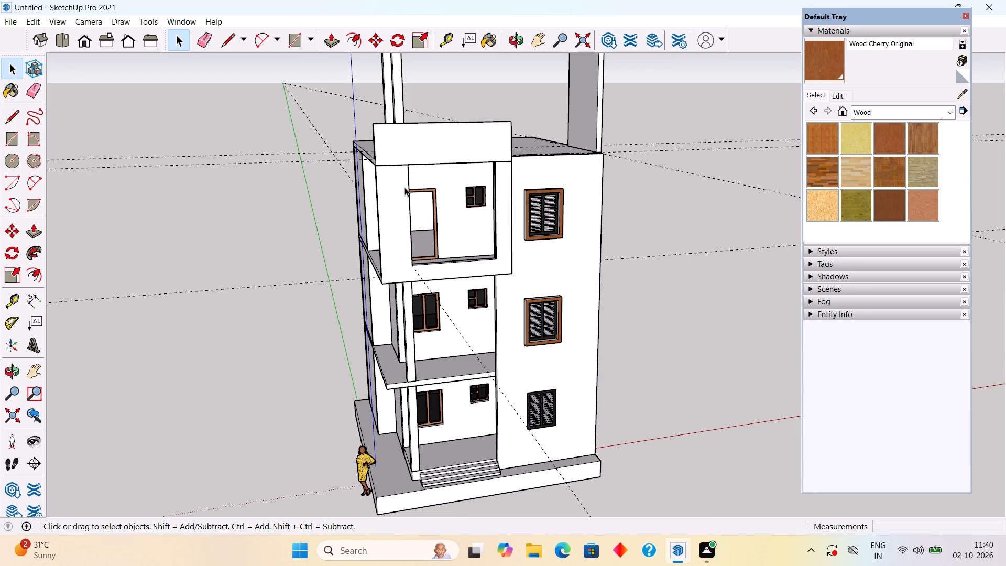
pyautogui.press('r')
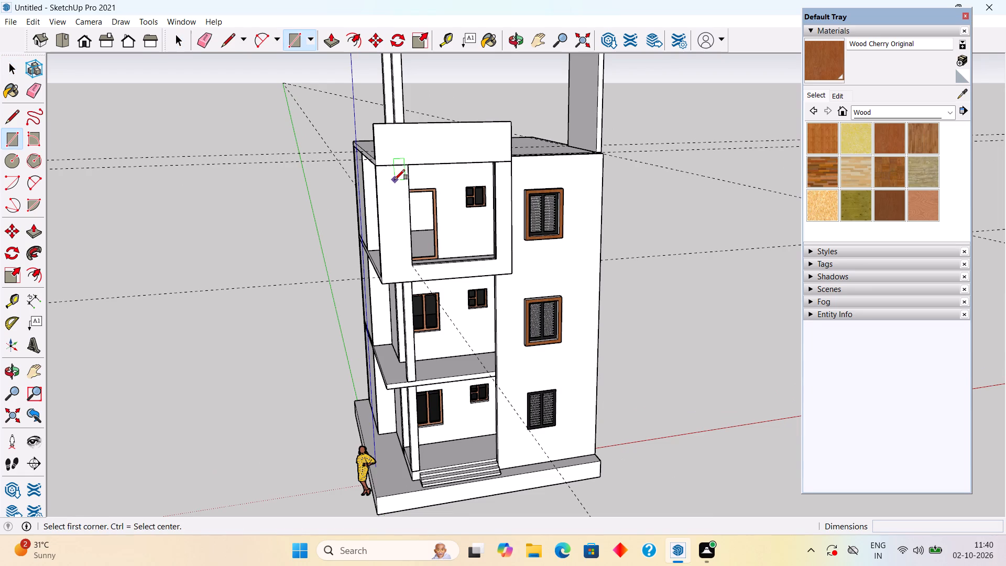
pyautogui.click(382, 166)
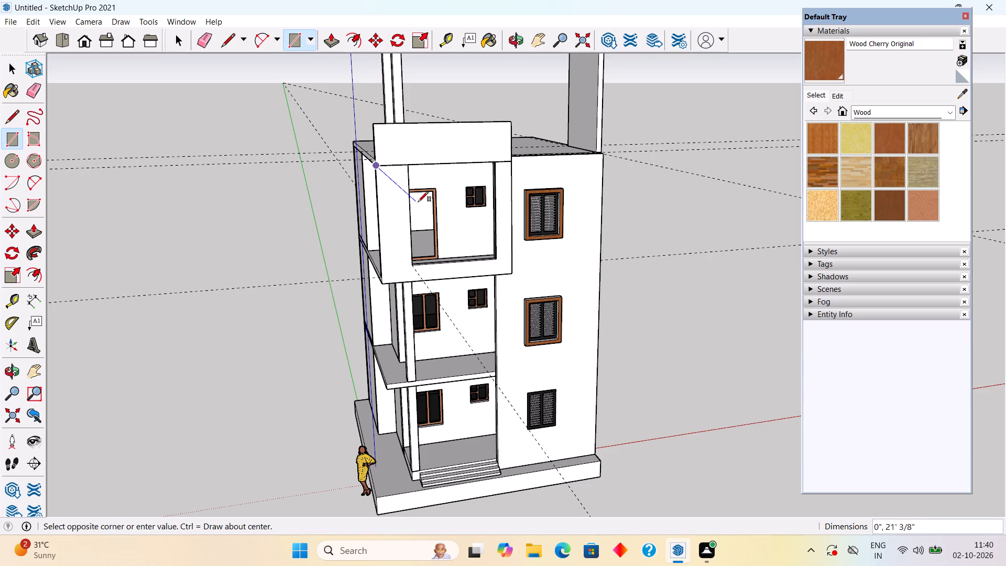
pyautogui.click(514, 270)
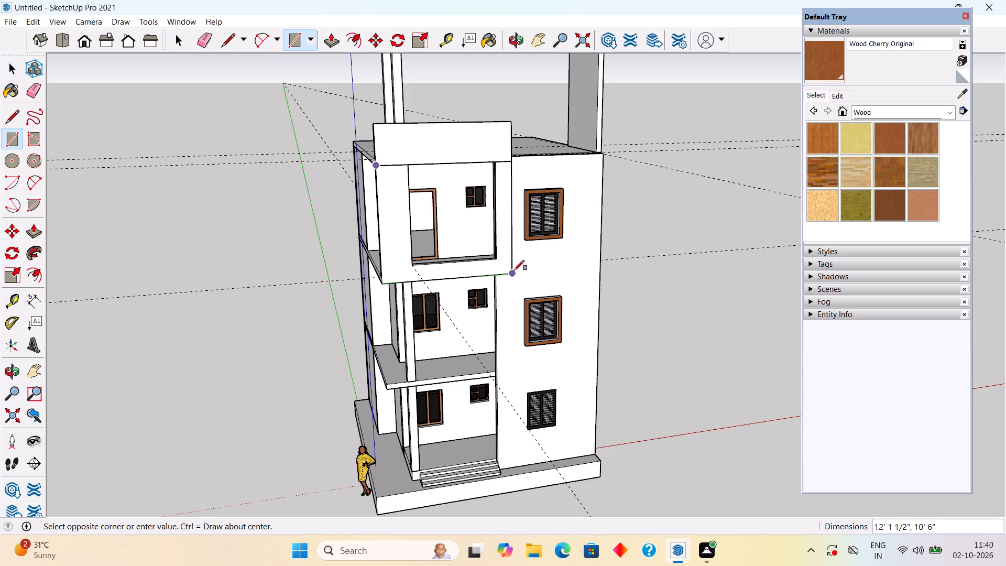
pyautogui.press('space')
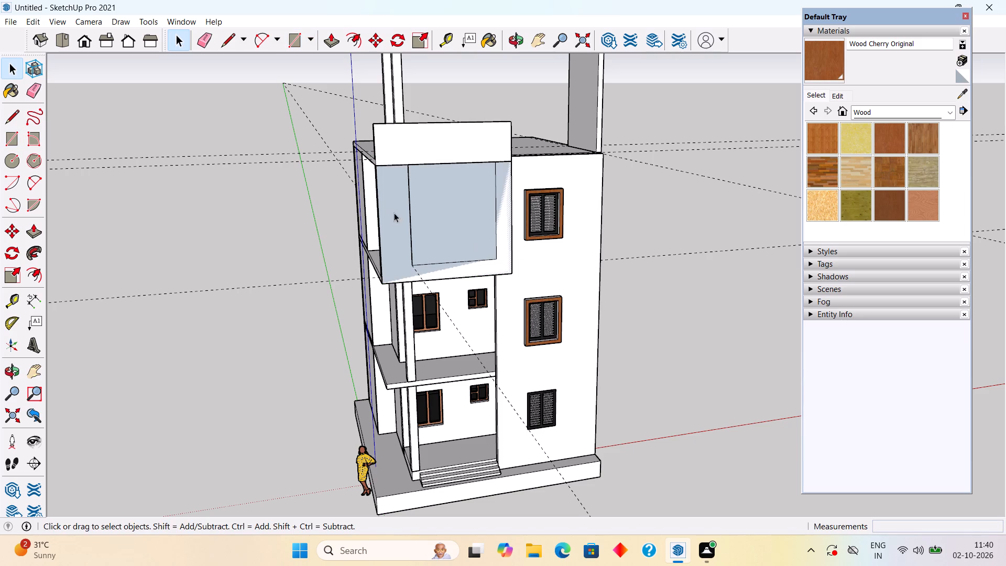
# Pull the rectangle covering the top balcony front out 3" to form a panel.
pyautogui.click(439, 228)
pyautogui.press('p')
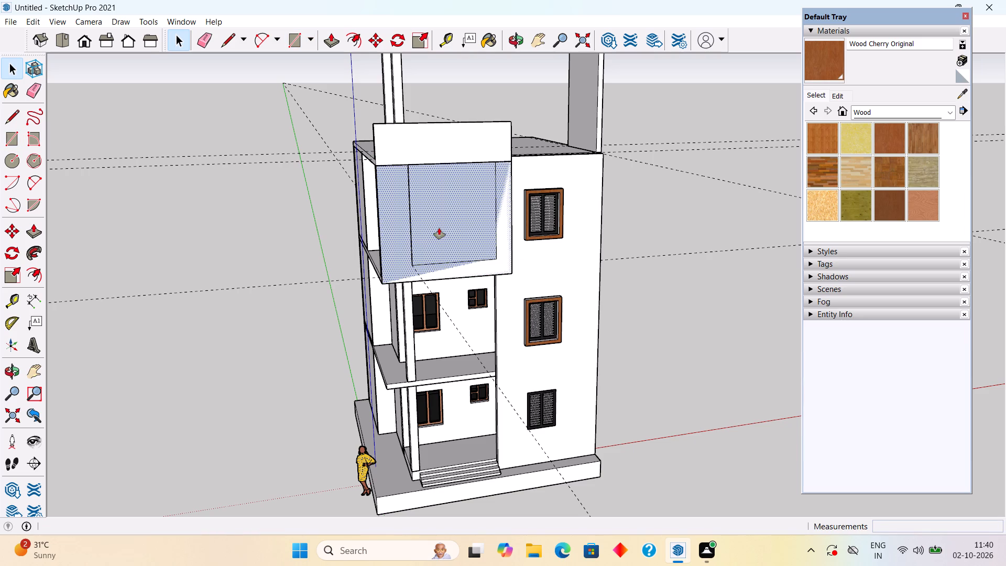
pyautogui.click(439, 228)
pyautogui.write('3"')
pyautogui.press('Return')
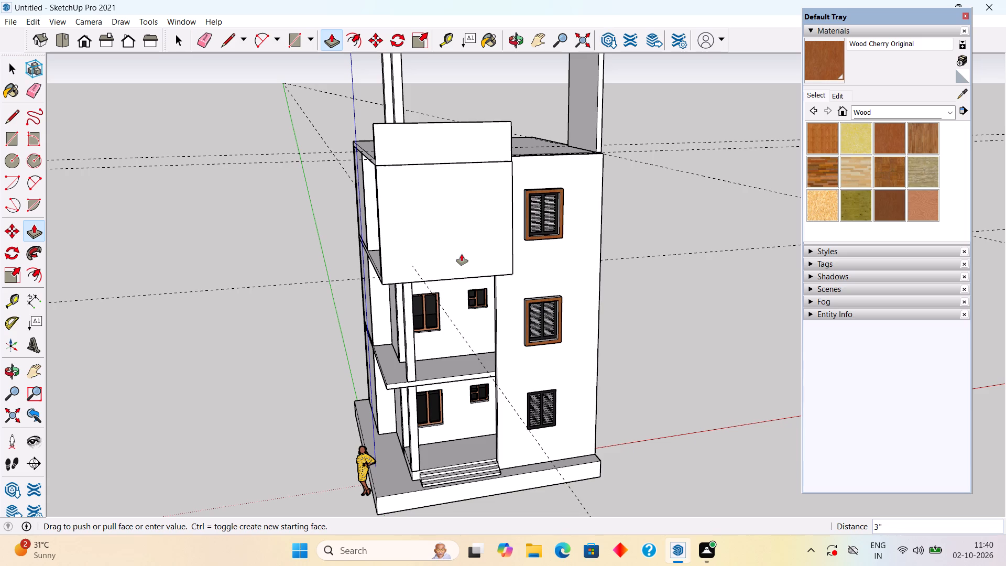
pyautogui.press('space')
# Examine the new front panel from the side and from inside the balcony, where it meets the frame.
pyautogui.scroll(4, 462, 254)
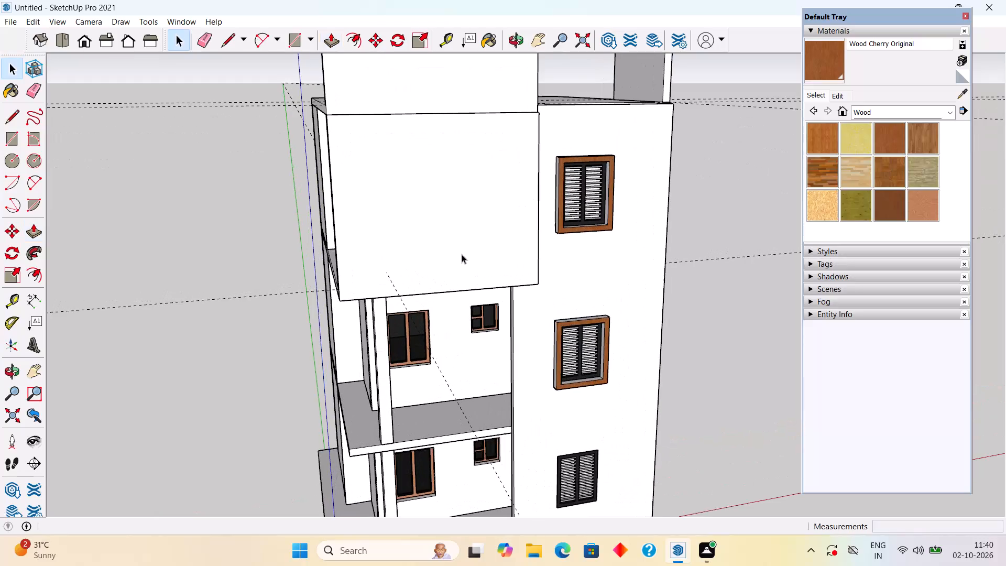
pyautogui.moveTo(462, 171); pyautogui.dragTo(917, 286, button='middle')
pyautogui.moveTo(661, 280); pyautogui.dragTo(678, 185, button='middle')
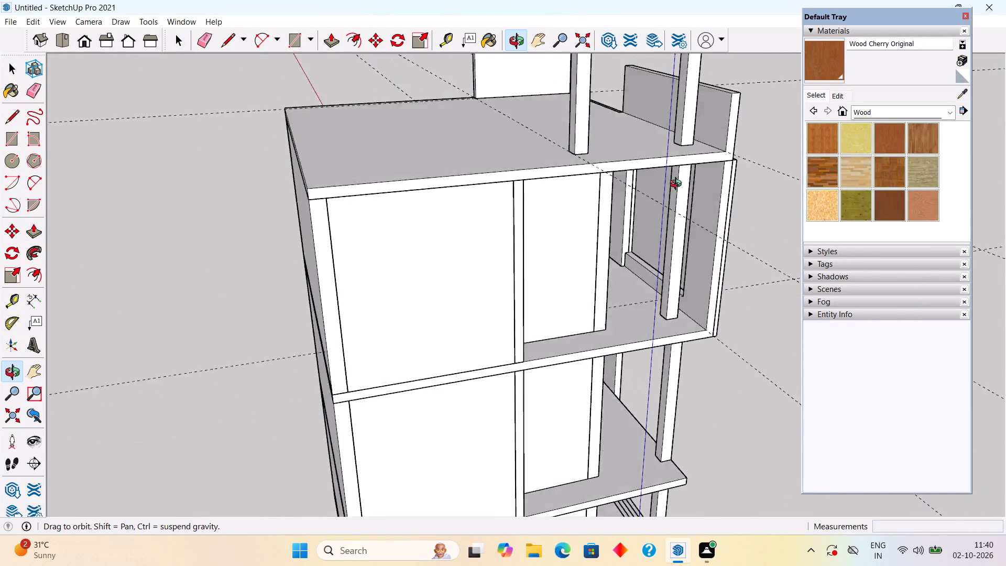
pyautogui.moveTo(678, 185); pyautogui.dragTo(692, 79, button='middle')
pyautogui.scroll(4, 662, 141)
pyautogui.moveTo(645, 116); pyautogui.dragTo(627, 147, button='middle')
pyautogui.scroll(6, 633, 121)
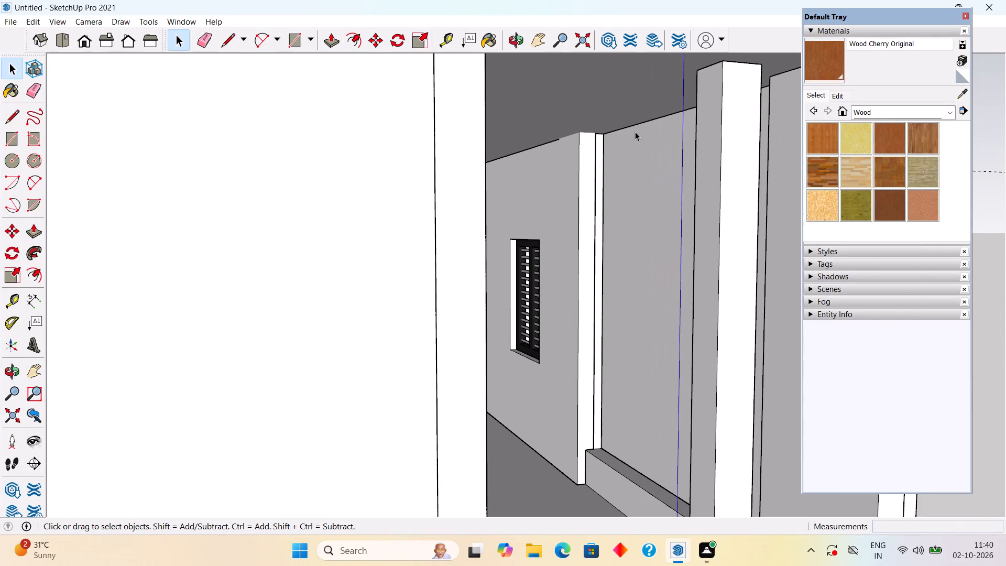
# Examine how the 3" front panel meets the top balcony frame and parapet from inside and outside.
pyautogui.moveTo(635, 132); pyautogui.dragTo(607, 141, button='middle')
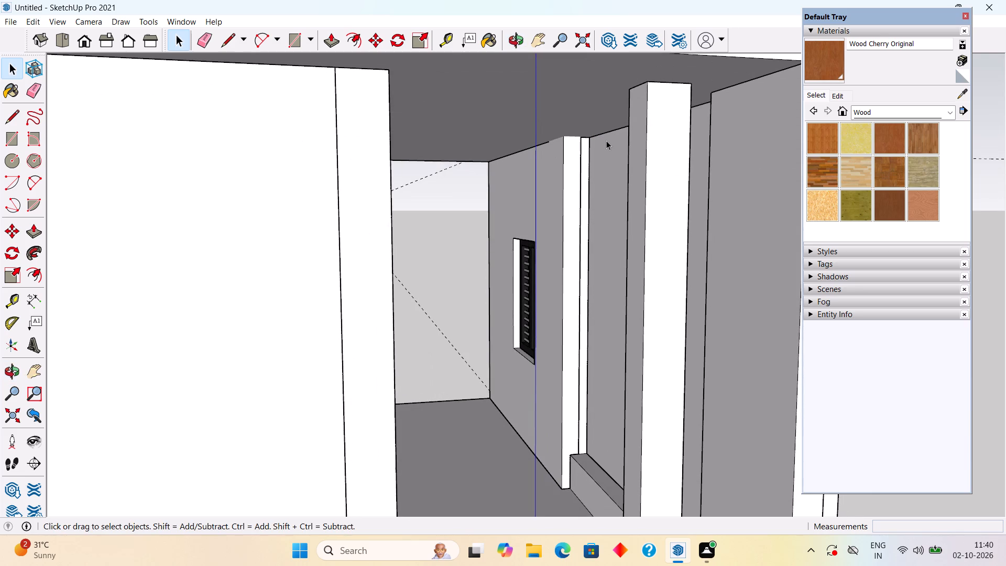
pyautogui.press('t')
pyautogui.doubleClick(607, 130)
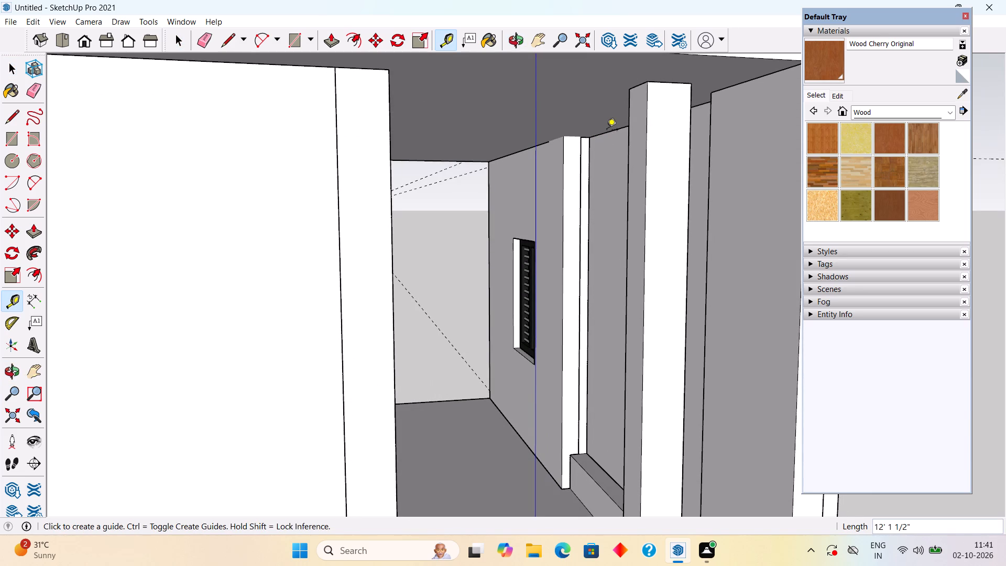
pyautogui.moveTo(607, 133); pyautogui.dragTo(431, 160, button='middle')
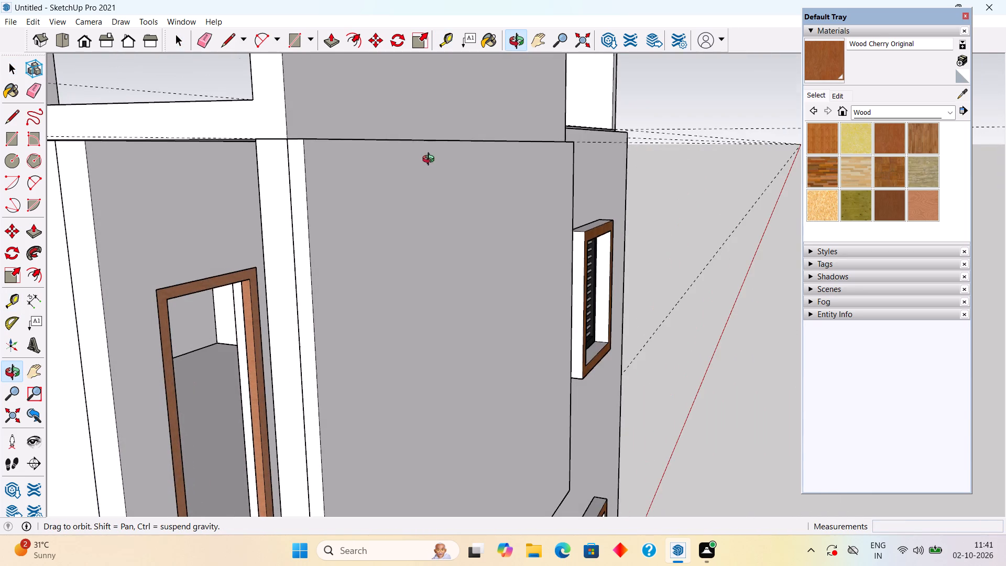
pyautogui.moveTo(431, 160); pyautogui.dragTo(446, 187, button='middle')
pyautogui.press('space')
pyautogui.press('space')
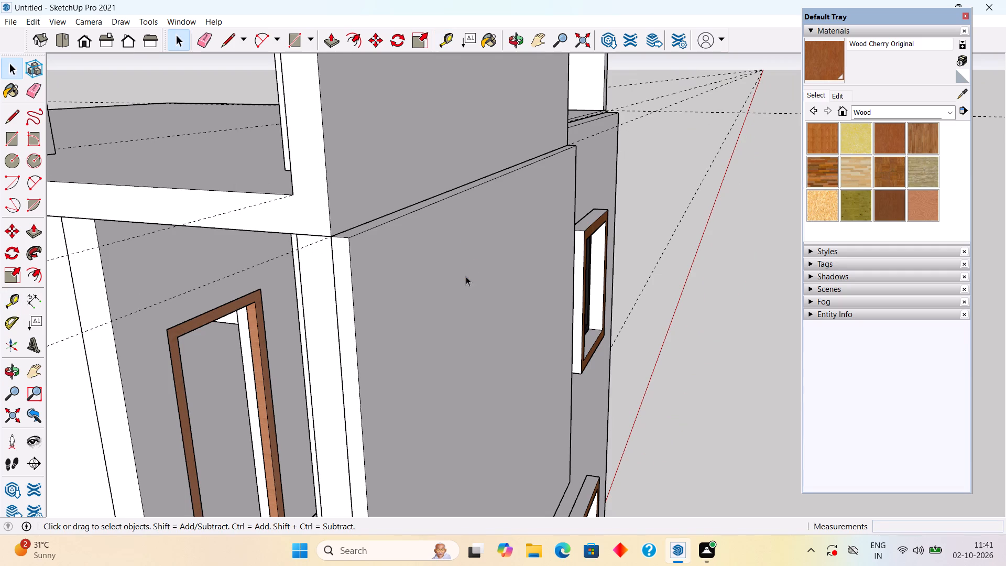
pyautogui.moveTo(435, 256); pyautogui.dragTo(411, 315, button='middle')
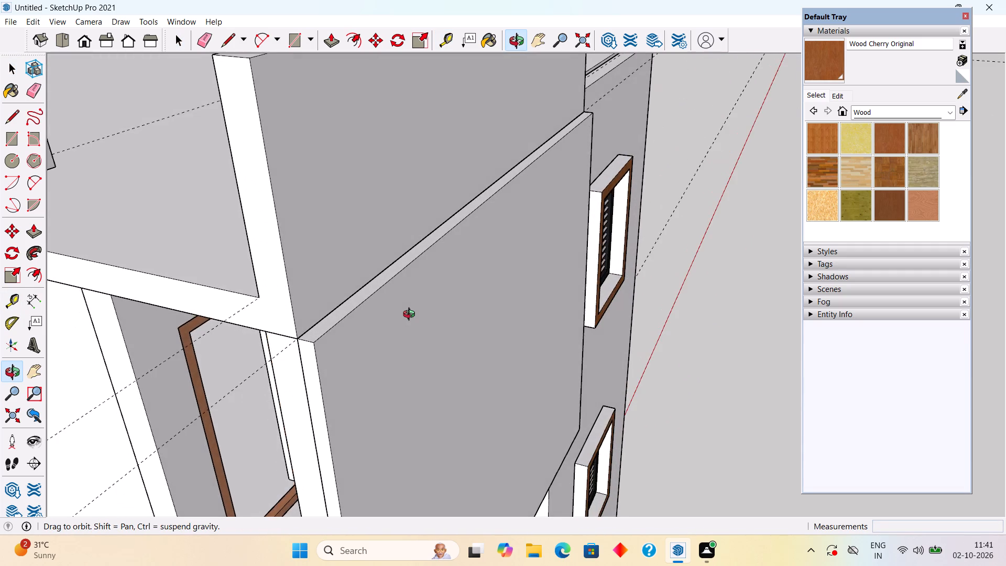
pyautogui.moveTo(411, 315); pyautogui.dragTo(322, 285, button='middle')
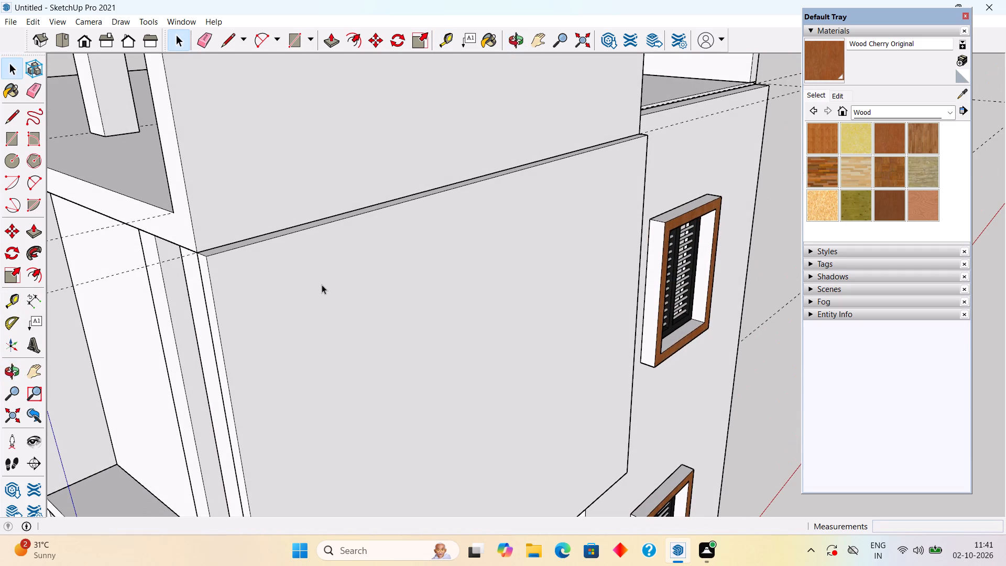
pyautogui.moveTo(329, 267); pyautogui.dragTo(673, 145, button='middle')
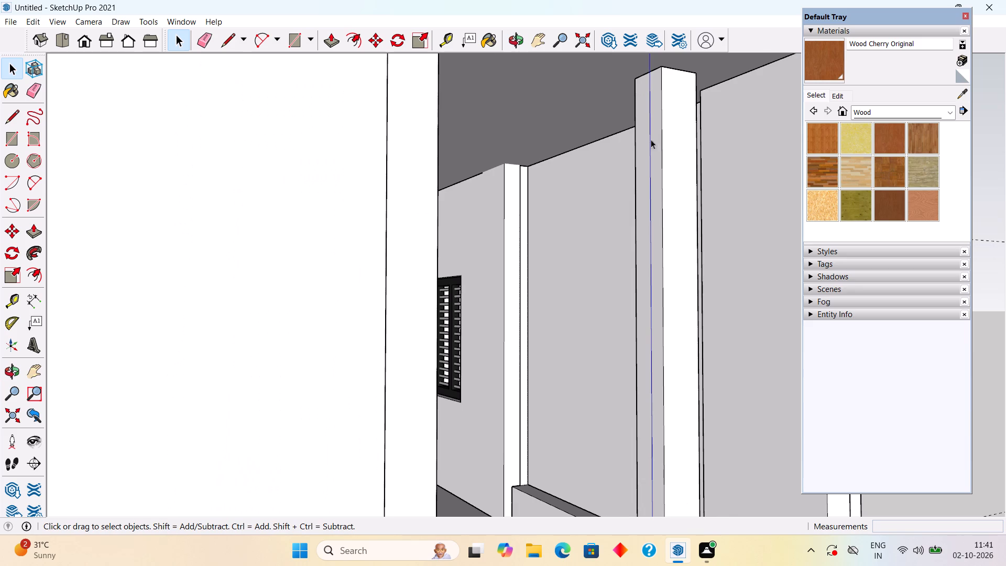
pyautogui.moveTo(626, 138); pyautogui.dragTo(588, 179, button='middle')
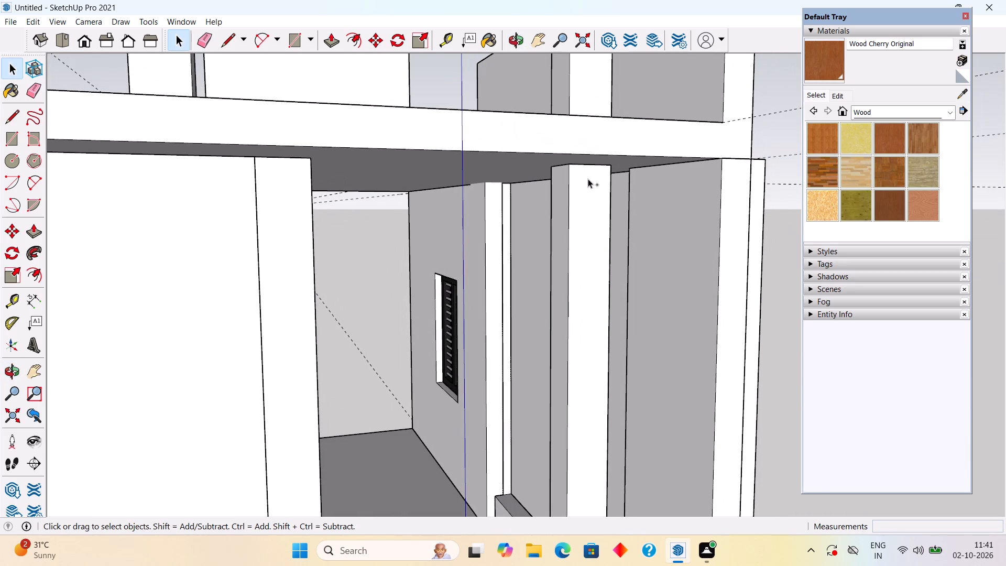
# Undo the 3" front panel and the rectangle covering the top balcony opening.
pyautogui.hotkey('ctrl', 'z')
pyautogui.hotkey('ctrl', 'z')
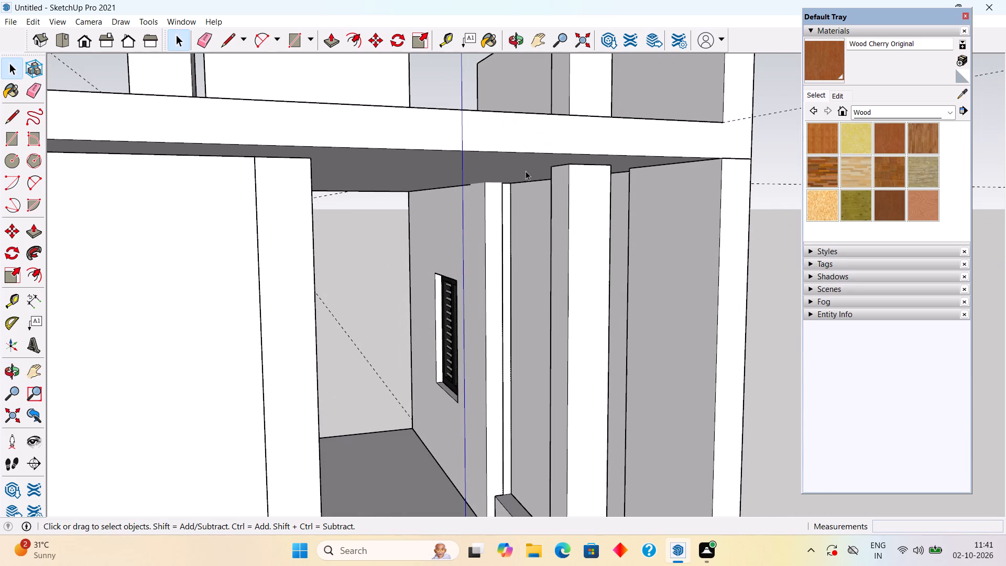
pyautogui.moveTo(537, 175); pyautogui.dragTo(295, 175, button='middle')
pyautogui.scroll(-2, 296, 175)
pyautogui.hotkey('ctrl', 'z')
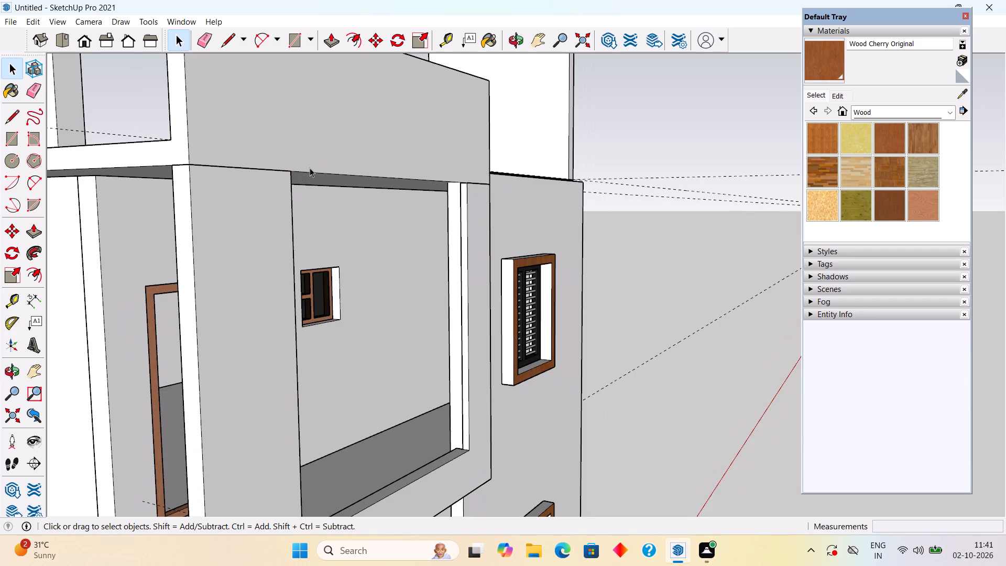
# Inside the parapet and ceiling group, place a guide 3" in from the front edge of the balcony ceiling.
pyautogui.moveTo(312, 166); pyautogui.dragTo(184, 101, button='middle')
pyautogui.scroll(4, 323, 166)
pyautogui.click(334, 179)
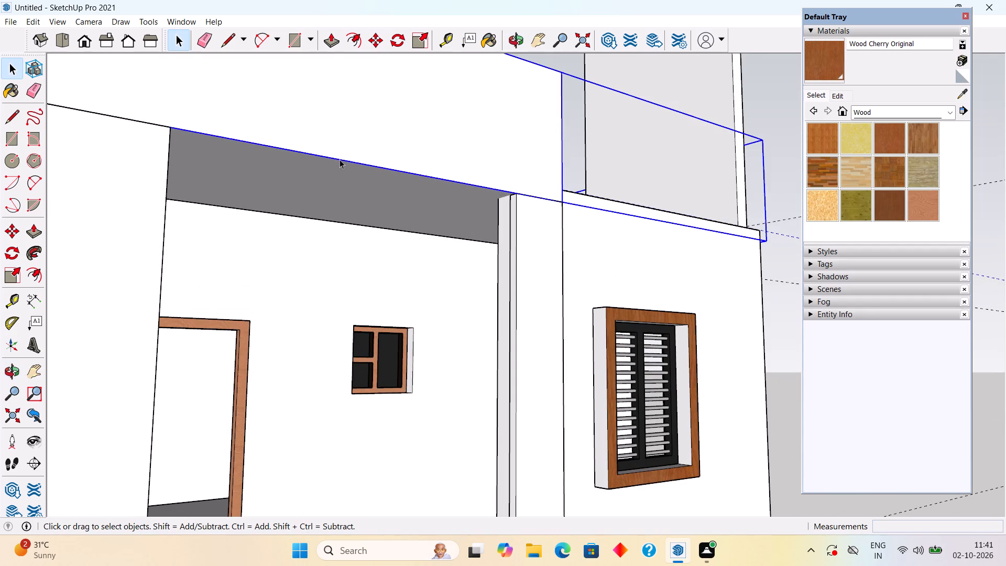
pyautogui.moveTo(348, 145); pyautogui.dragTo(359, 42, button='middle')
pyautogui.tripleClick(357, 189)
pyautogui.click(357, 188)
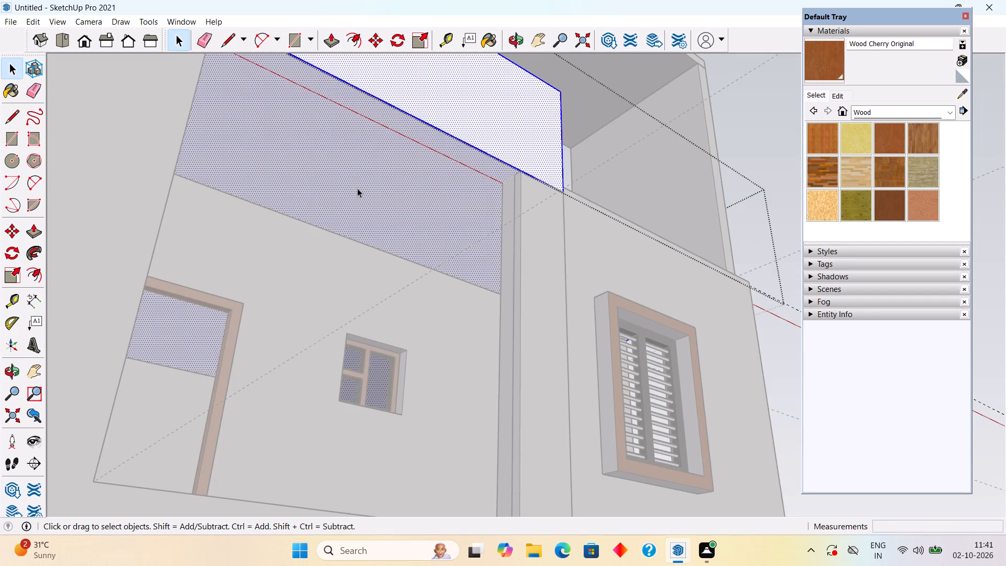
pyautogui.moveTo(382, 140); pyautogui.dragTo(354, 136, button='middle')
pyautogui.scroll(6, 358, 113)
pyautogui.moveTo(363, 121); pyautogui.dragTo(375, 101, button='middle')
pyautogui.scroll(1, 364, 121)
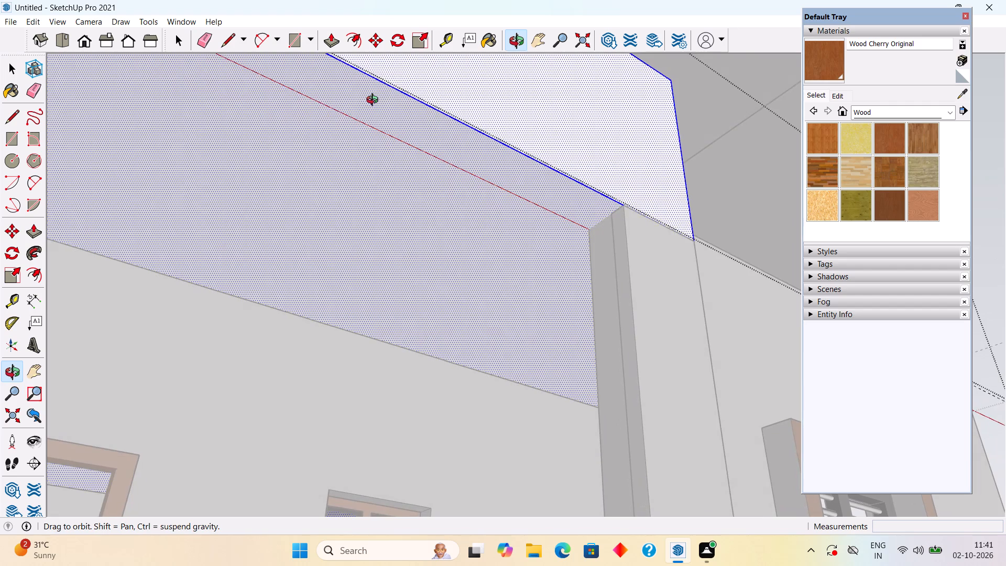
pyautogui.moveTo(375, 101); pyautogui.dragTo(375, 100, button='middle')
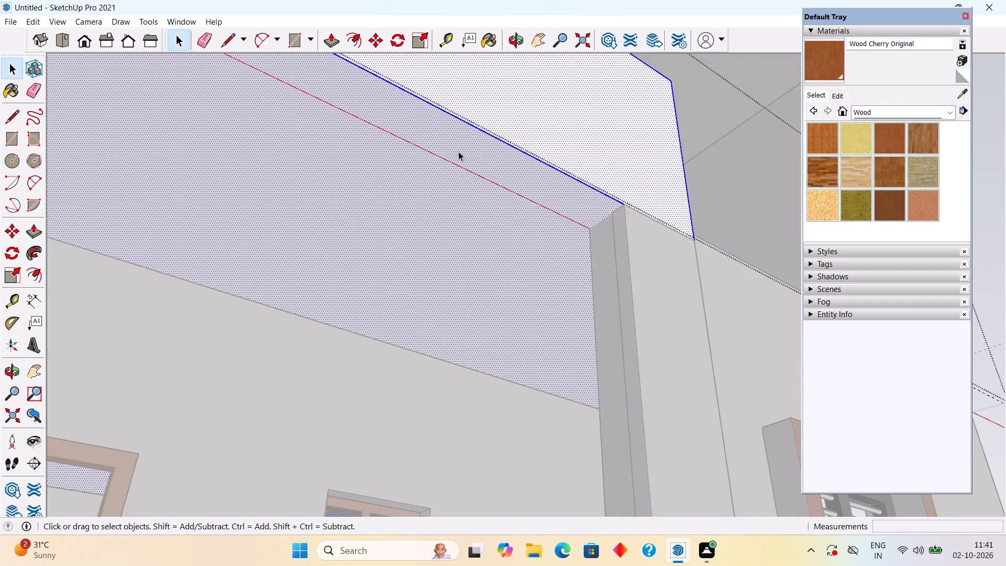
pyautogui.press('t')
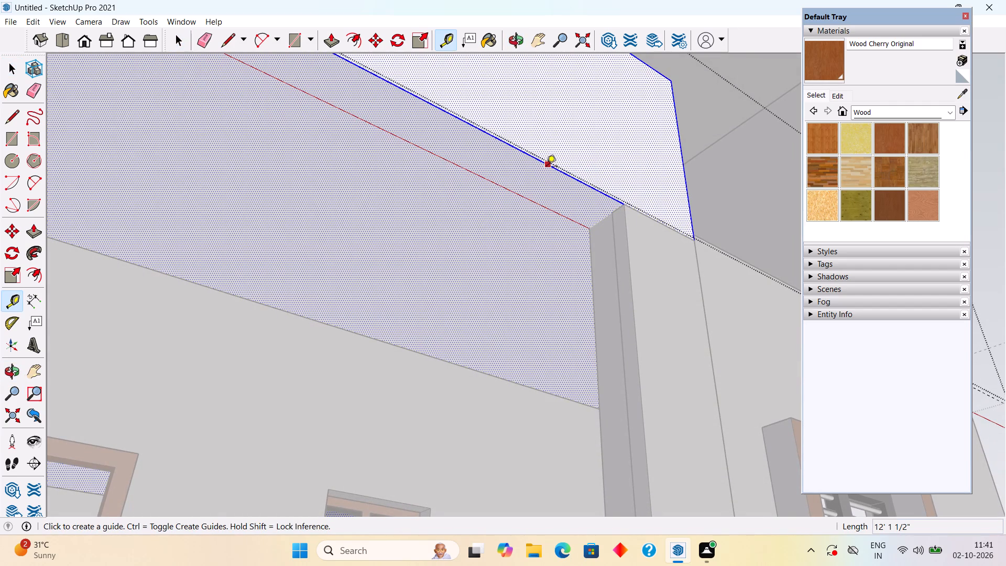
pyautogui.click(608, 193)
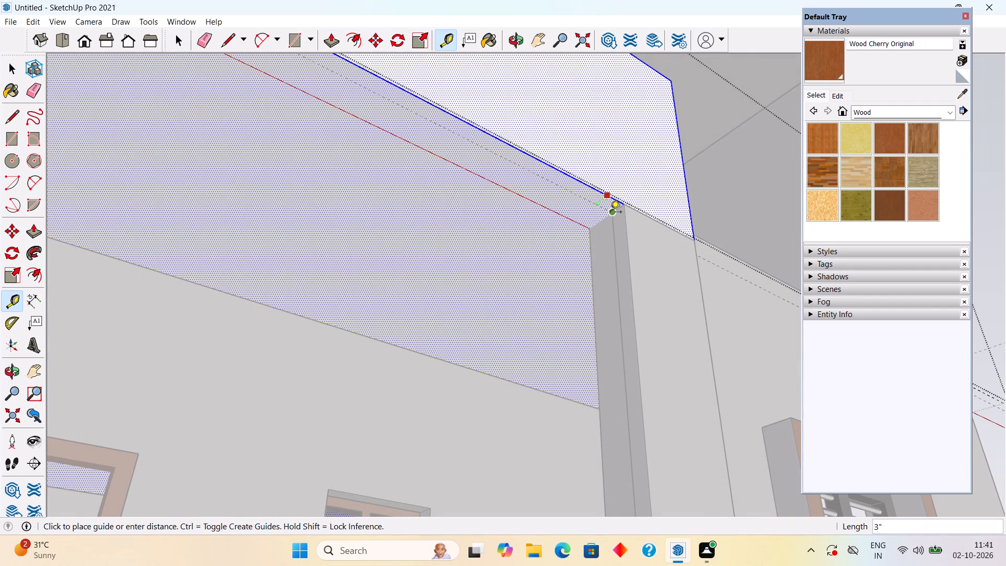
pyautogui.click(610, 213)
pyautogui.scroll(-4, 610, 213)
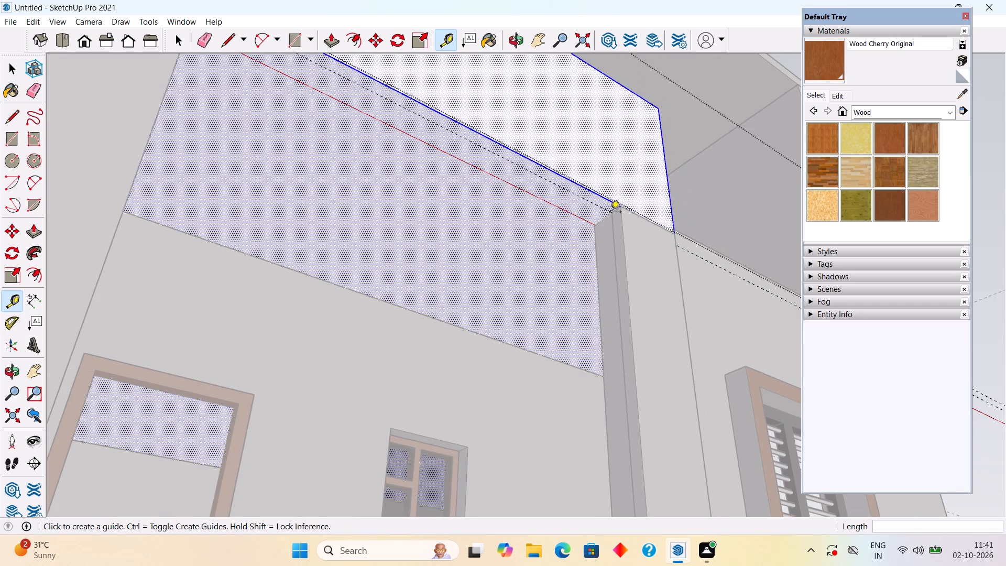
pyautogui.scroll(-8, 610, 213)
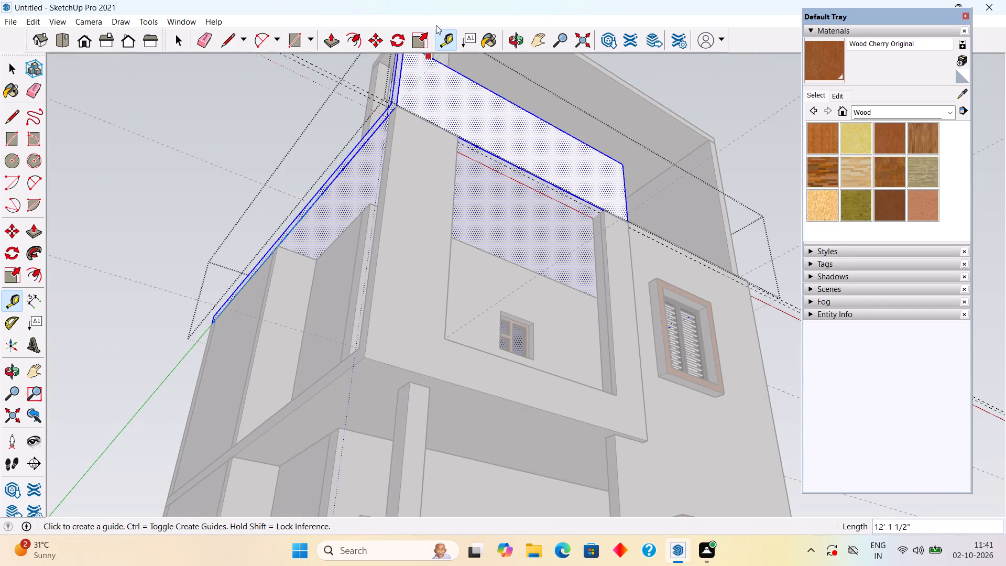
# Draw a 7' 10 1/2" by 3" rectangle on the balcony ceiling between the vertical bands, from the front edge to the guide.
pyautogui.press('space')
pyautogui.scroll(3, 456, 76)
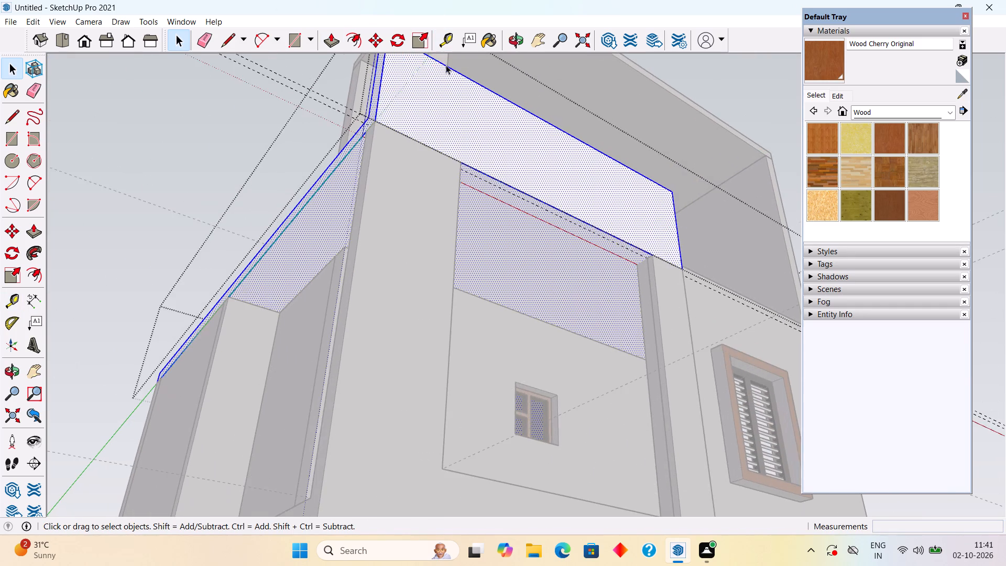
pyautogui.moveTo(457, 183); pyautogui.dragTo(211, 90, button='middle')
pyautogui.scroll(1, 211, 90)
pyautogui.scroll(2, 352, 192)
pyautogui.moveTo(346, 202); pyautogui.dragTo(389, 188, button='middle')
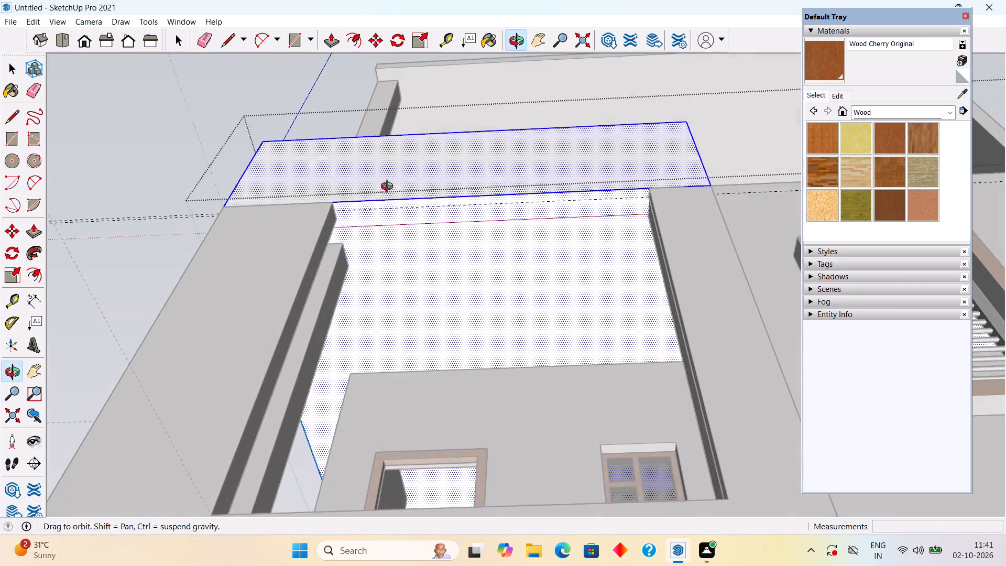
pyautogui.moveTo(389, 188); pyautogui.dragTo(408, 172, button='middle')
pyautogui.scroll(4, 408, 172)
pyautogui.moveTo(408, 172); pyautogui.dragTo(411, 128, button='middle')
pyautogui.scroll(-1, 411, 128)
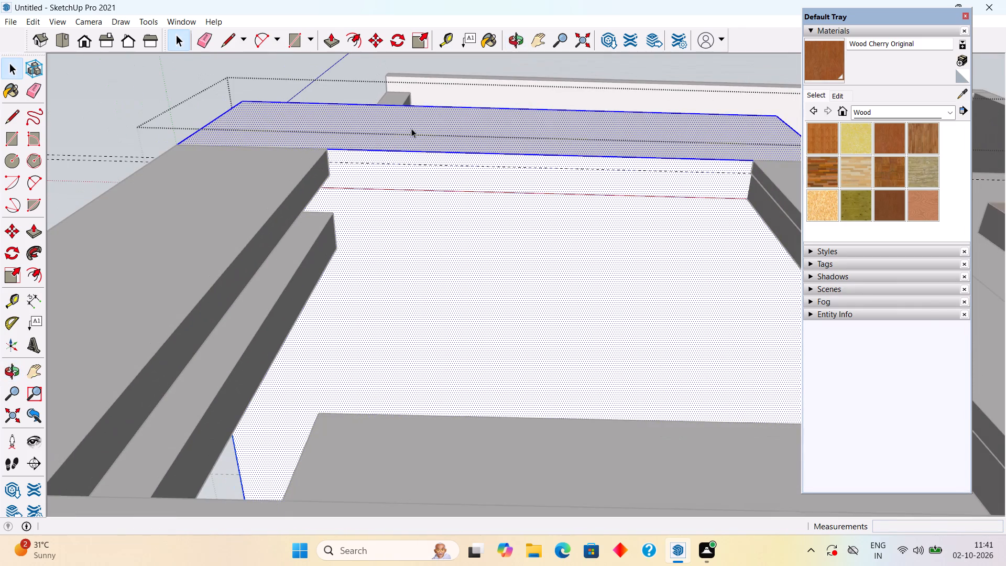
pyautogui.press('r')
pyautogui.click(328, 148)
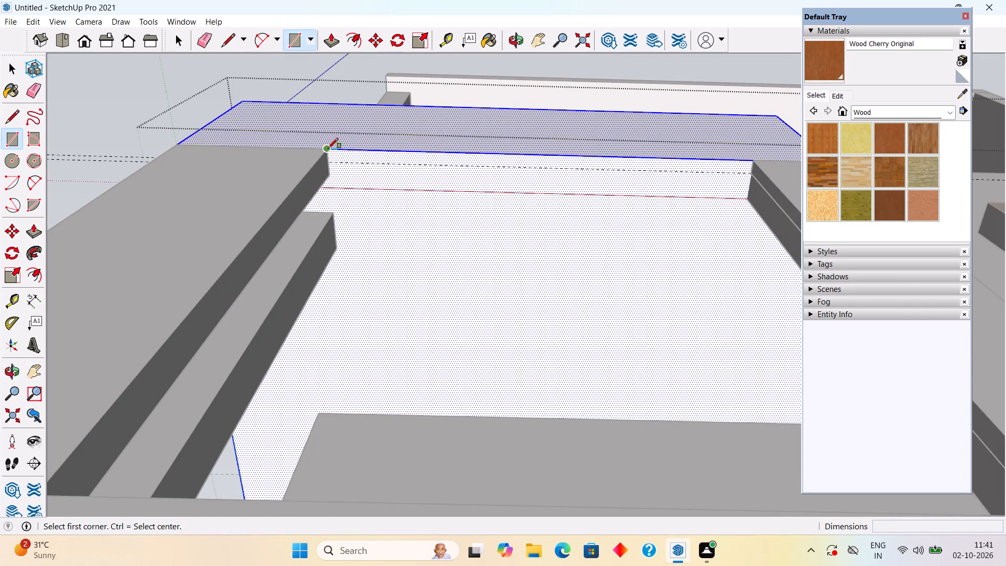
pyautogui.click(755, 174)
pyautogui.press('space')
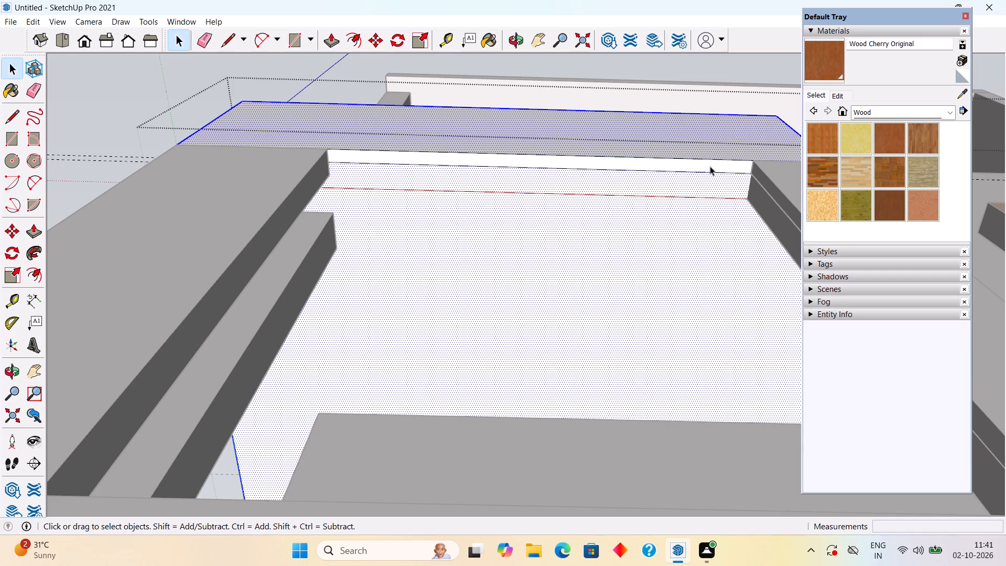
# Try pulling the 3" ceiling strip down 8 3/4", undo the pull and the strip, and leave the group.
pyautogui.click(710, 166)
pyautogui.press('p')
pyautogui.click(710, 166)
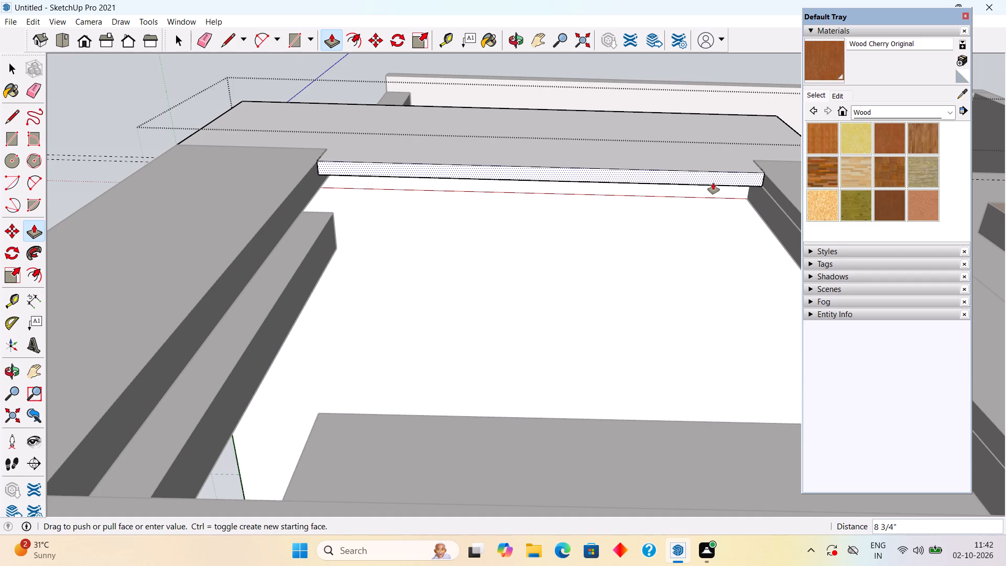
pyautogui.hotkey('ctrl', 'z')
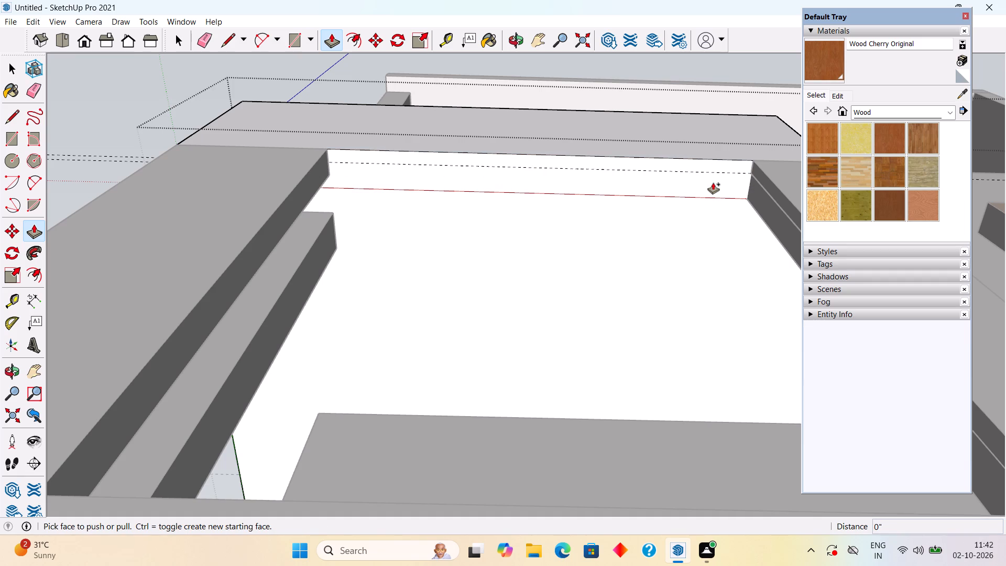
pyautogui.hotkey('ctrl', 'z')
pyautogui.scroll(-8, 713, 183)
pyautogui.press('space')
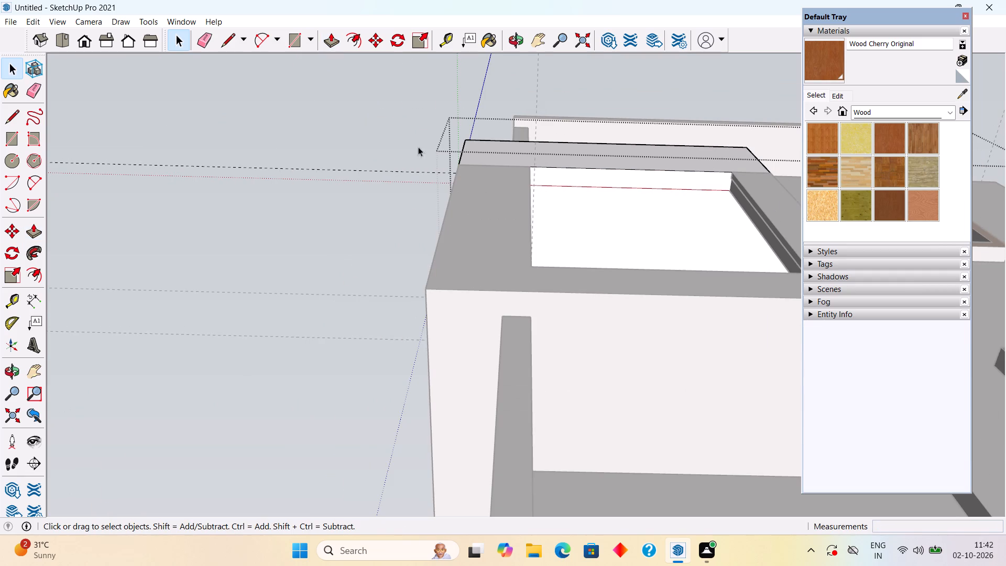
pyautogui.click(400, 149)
# Undo the recent work on the top balcony's frame back through its outer vertical band.
pyautogui.moveTo(597, 277); pyautogui.dragTo(367, 314, button='middle')
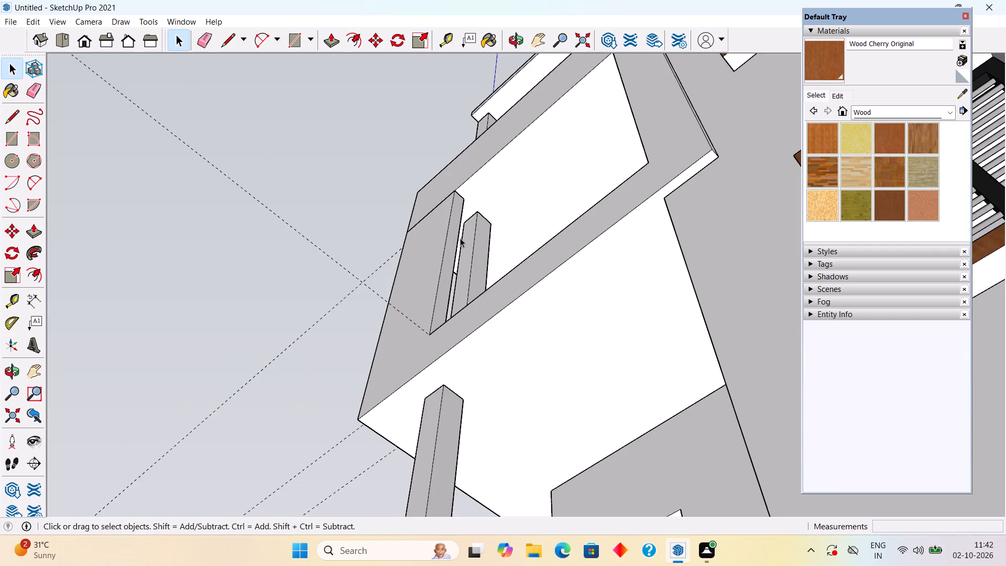
pyautogui.moveTo(460, 238); pyautogui.dragTo(413, 437, button='middle')
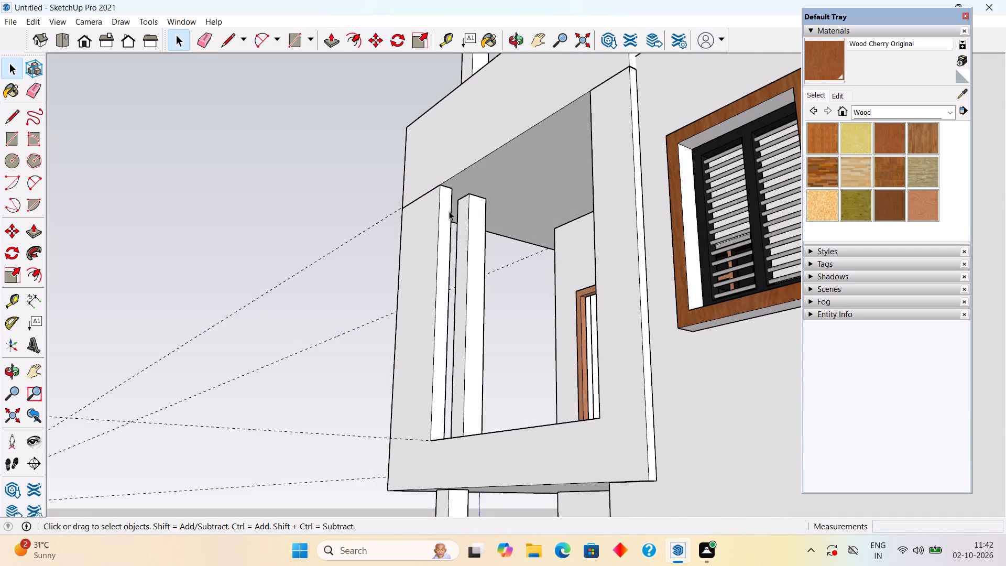
pyautogui.moveTo(452, 226); pyautogui.dragTo(437, 282, button='middle')
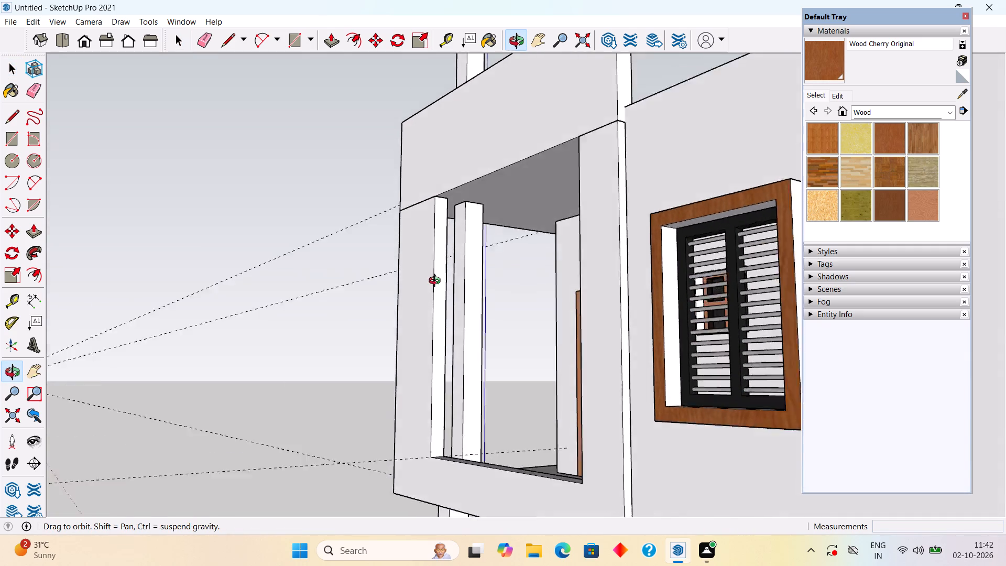
pyautogui.moveTo(437, 282); pyautogui.dragTo(405, 337, button='middle')
pyautogui.scroll(5, 405, 337)
pyautogui.scroll(-2, 449, 200)
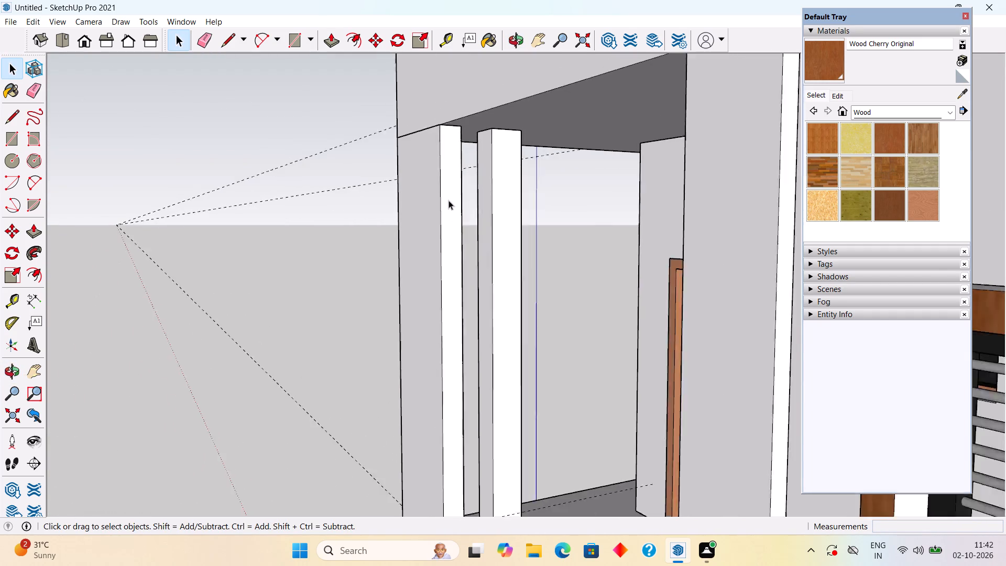
pyautogui.scroll(-7, 449, 200)
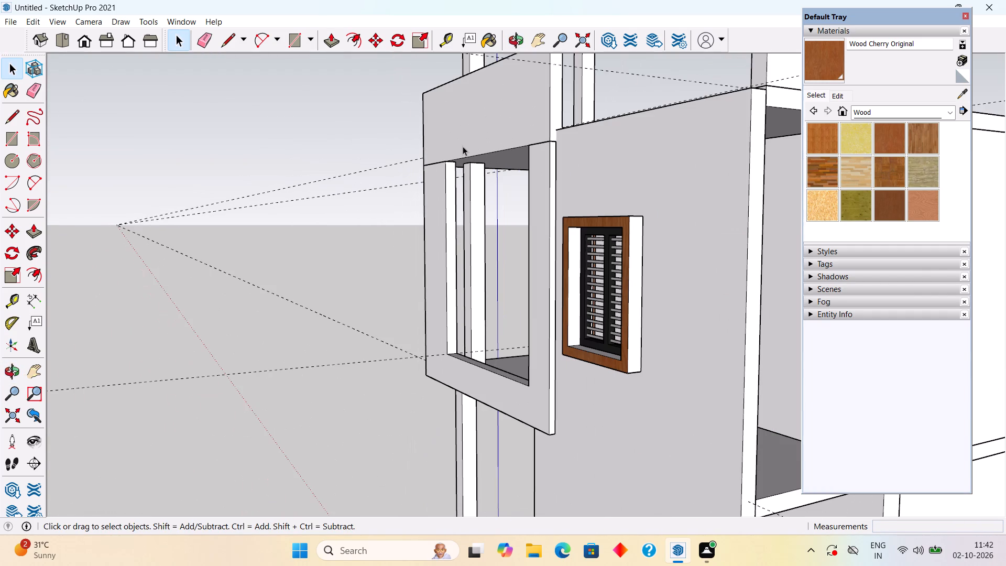
pyautogui.hotkey('ctrl', 'z')
pyautogui.hotkey('ctrl', 'z')
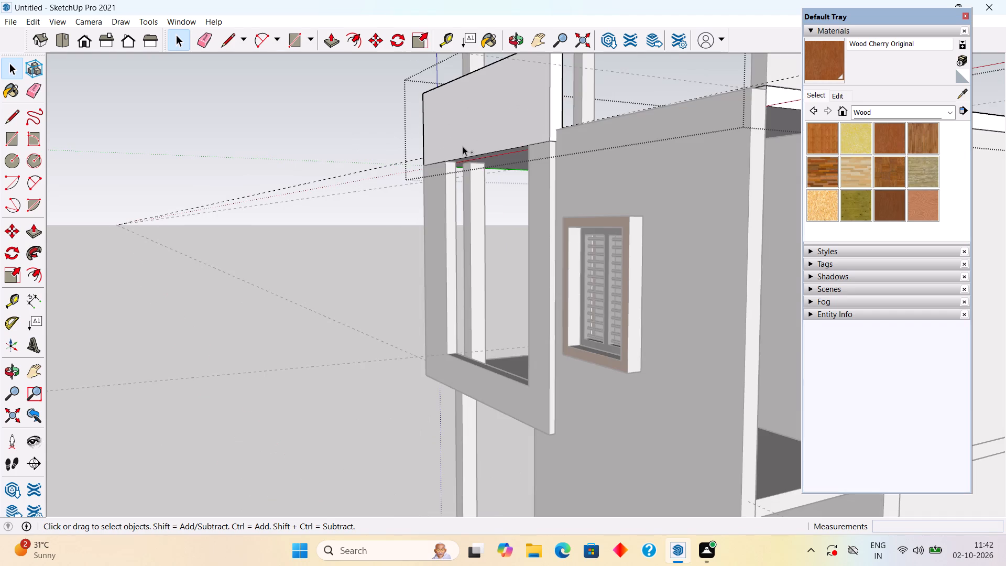
pyautogui.hotkey('ctrl', 'z')
pyautogui.hotkey('ctrl', 'z')
pyautogui.hotkey('ctrl', 'z')
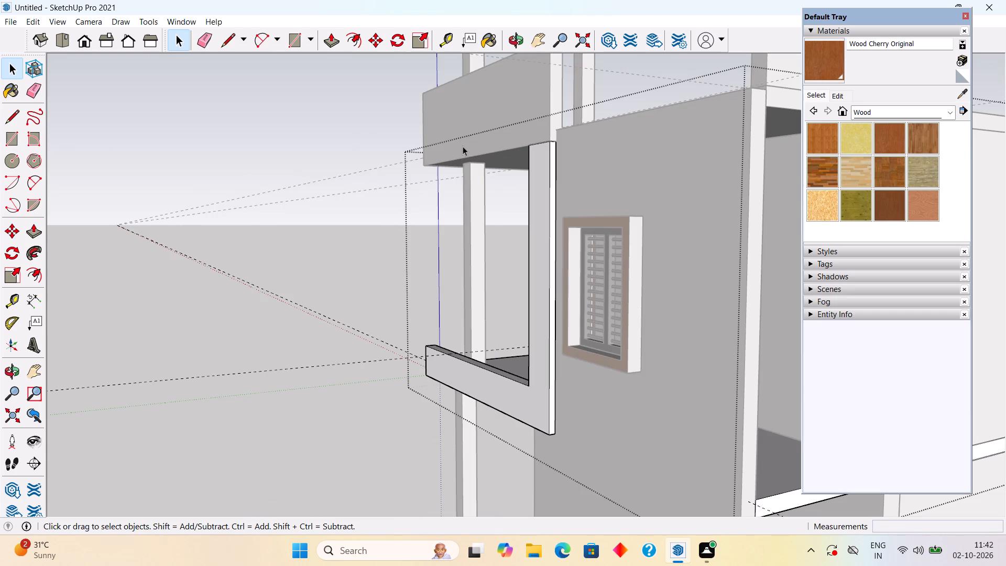
# Undo the guide and the raised kerb along the front of the top balcony's floor slab.
pyautogui.hotkey('ctrl', 'z')
pyautogui.hotkey('ctrl', 'z')
pyautogui.hotkey('ctrl', 'z')
pyautogui.hotkey('ctrl', 'z')
pyautogui.hotkey('ctrl', 'z')
pyautogui.hotkey('ctrl', 'z')
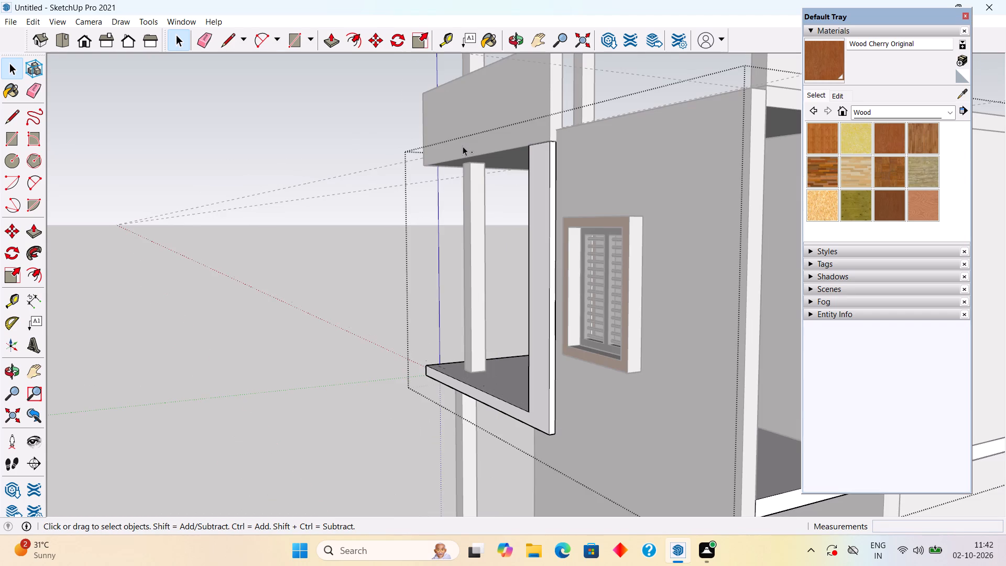
# Undo the parapet raised along the front edge of the top balcony's ceiling slab.
pyautogui.hotkey('ctrl', 'z')
pyautogui.hotkey('ctrl', 'z')
pyautogui.hotkey('ctrl', 'z')
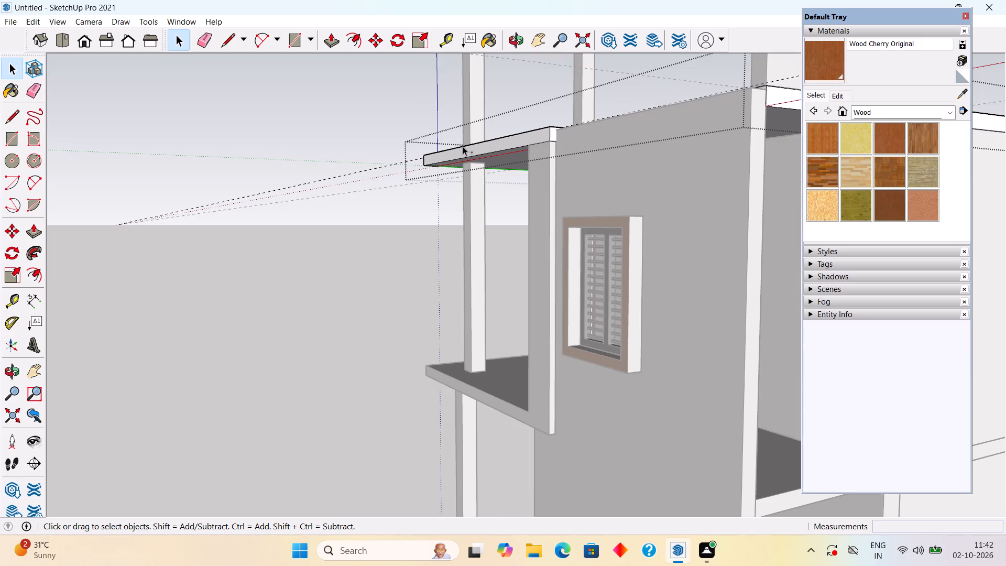
# Undo the vertical band beside the window wall and the floor slab's extension across that wall at the top balcony.
pyautogui.hotkey('ctrl', 'z')
pyautogui.hotkey('ctrl', 'z')
pyautogui.hotkey('ctrl', 'z')
pyautogui.hotkey('ctrl', 'z')
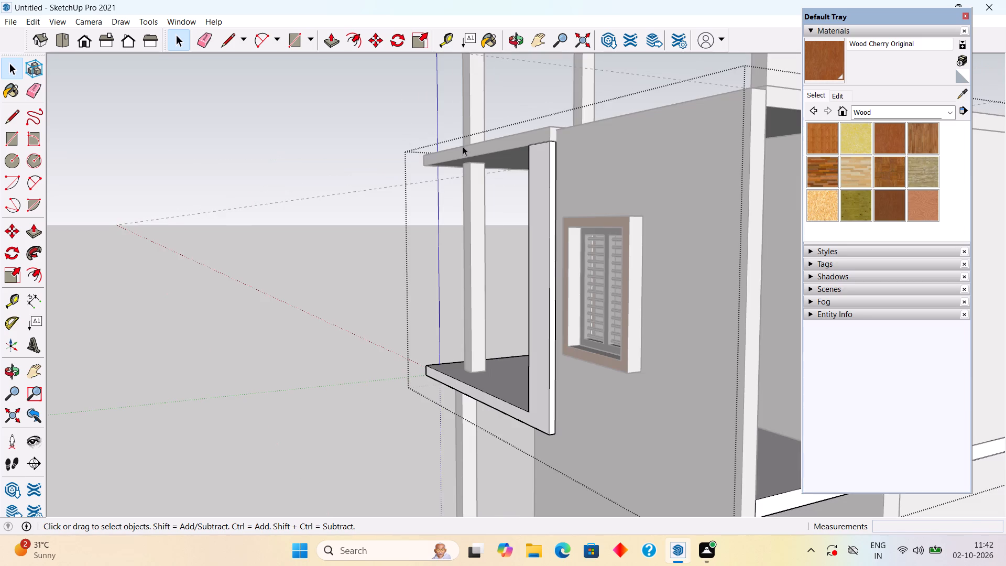
pyautogui.hotkey('ctrl', 'z')
pyautogui.hotkey('ctrl', 'z')
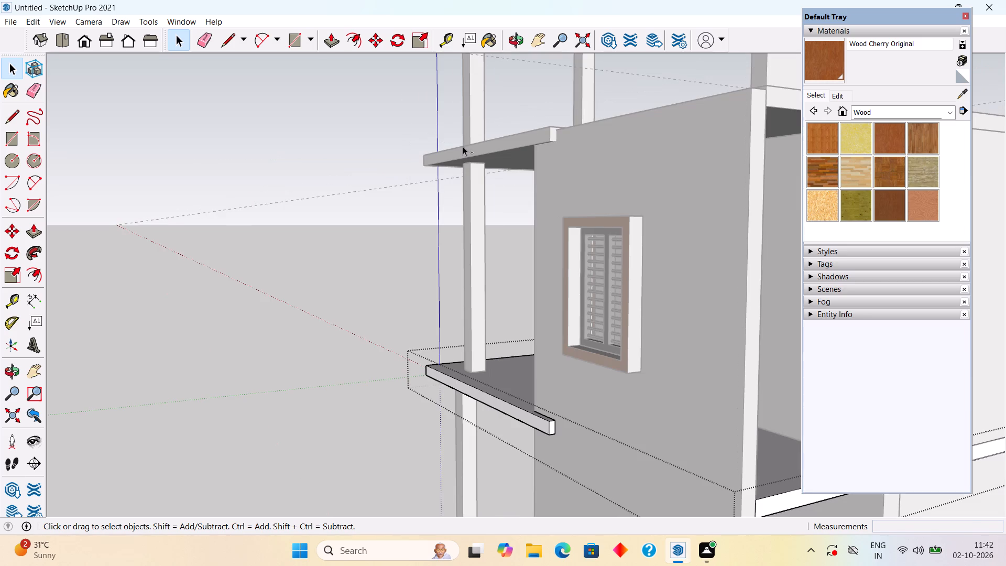
pyautogui.hotkey('ctrl', 'z')
pyautogui.hotkey('ctrl', 'z')
pyautogui.hotkey('ctrl', 'z')
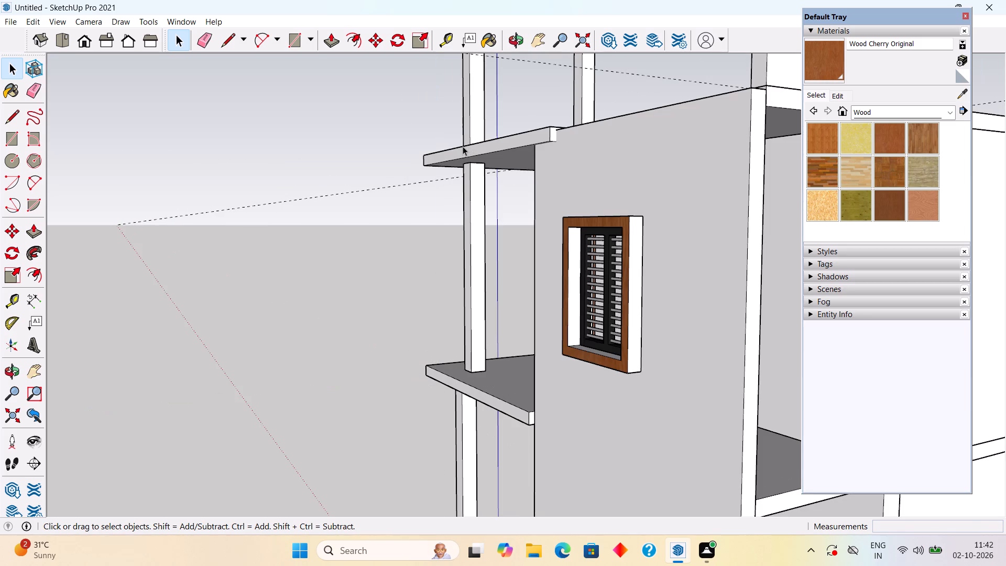
# Undo the height edits on the front window wall and the top balcony ceiling slab's extension over it.
pyautogui.hotkey('ctrl', 'z')
pyautogui.hotkey('ctrl', 'z')
pyautogui.hotkey('ctrl', 'z')
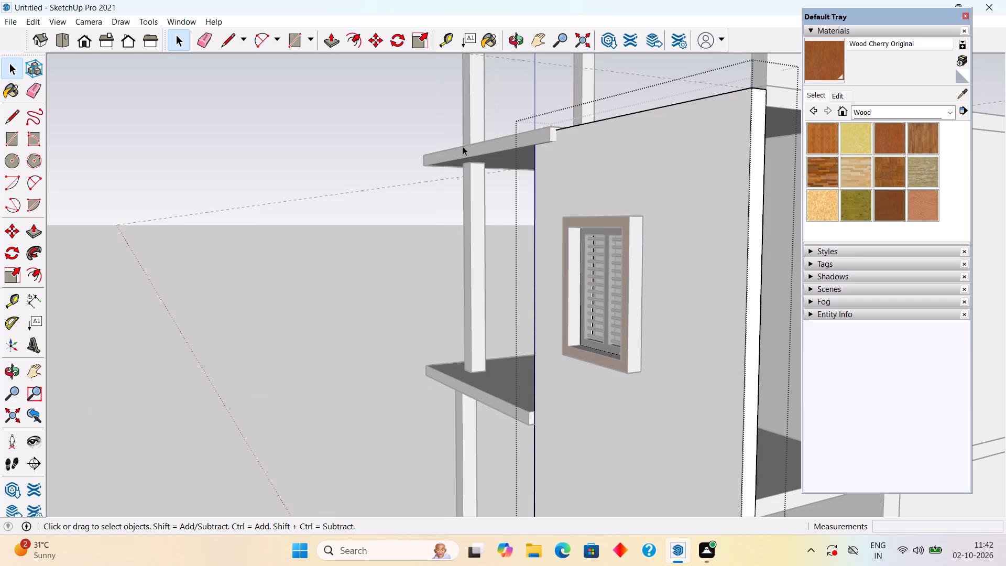
pyautogui.hotkey('ctrl', 'z')
pyautogui.hotkey('ctrl', 'z')
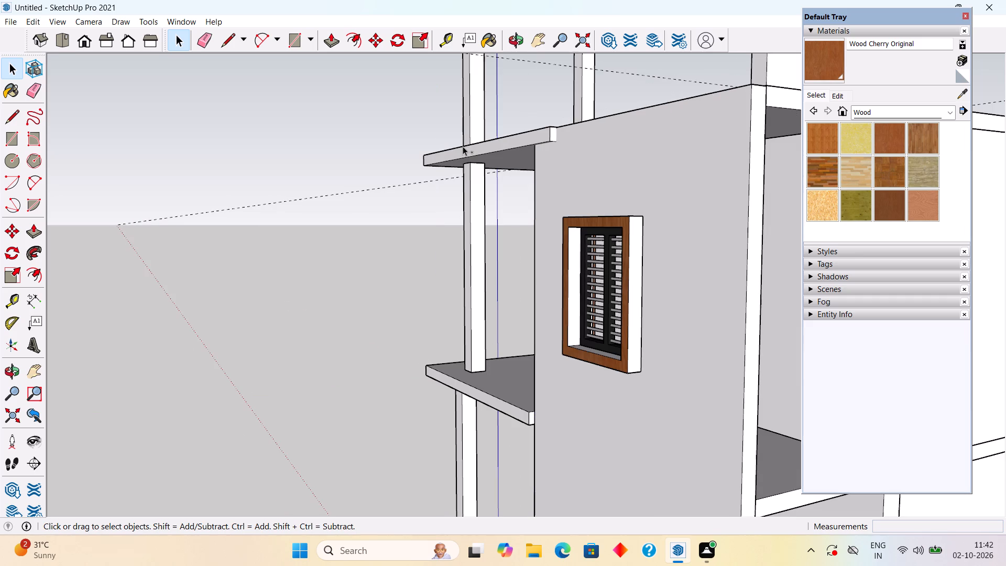
pyautogui.hotkey('ctrl', 'z')
pyautogui.hotkey('ctrl', 'z')
pyautogui.hotkey('ctrl', 'z')
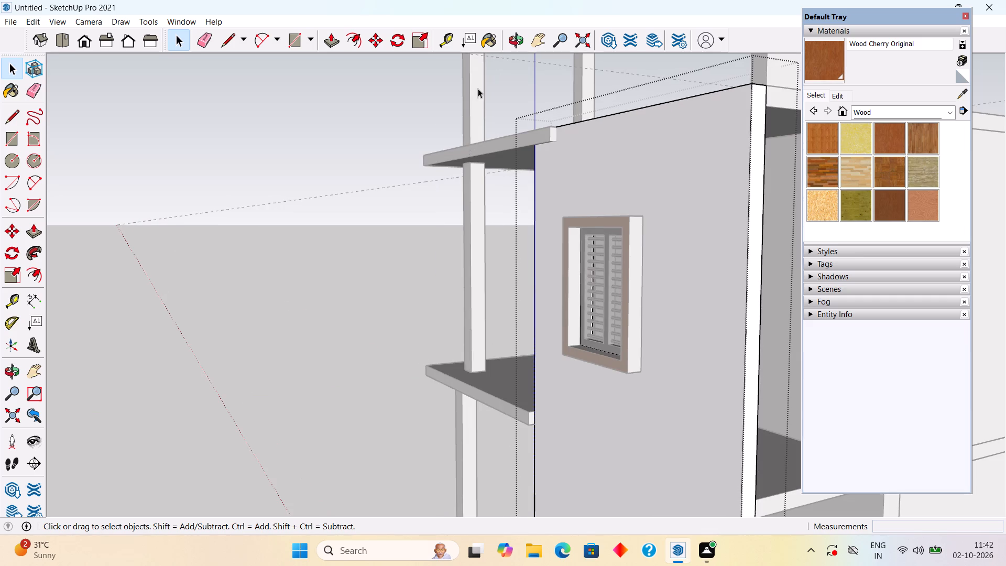
pyautogui.scroll(-4, 494, 30)
pyautogui.scroll(-9, 533, 247)
pyautogui.hotkey('ctrl', 'z')
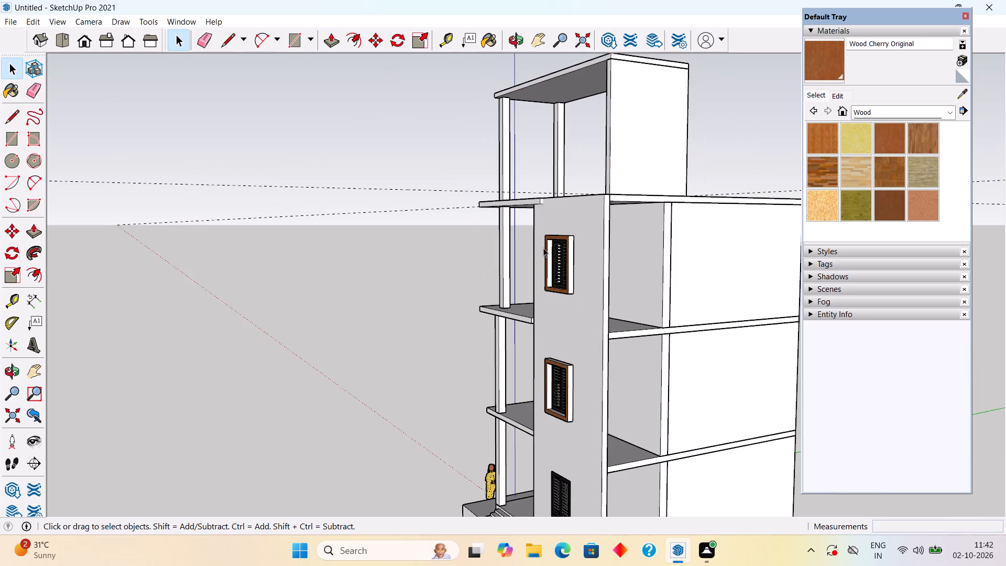
pyautogui.hotkey('ctrl', 'z')
pyautogui.hotkey('ctrl', 'z')
pyautogui.hotkey('ctrl', 'z')
# Examine the whole house and the front of its upper balconies from above and below.
pyautogui.moveTo(504, 281); pyautogui.dragTo(724, 276, button='middle')
pyautogui.scroll(-4, 722, 277)
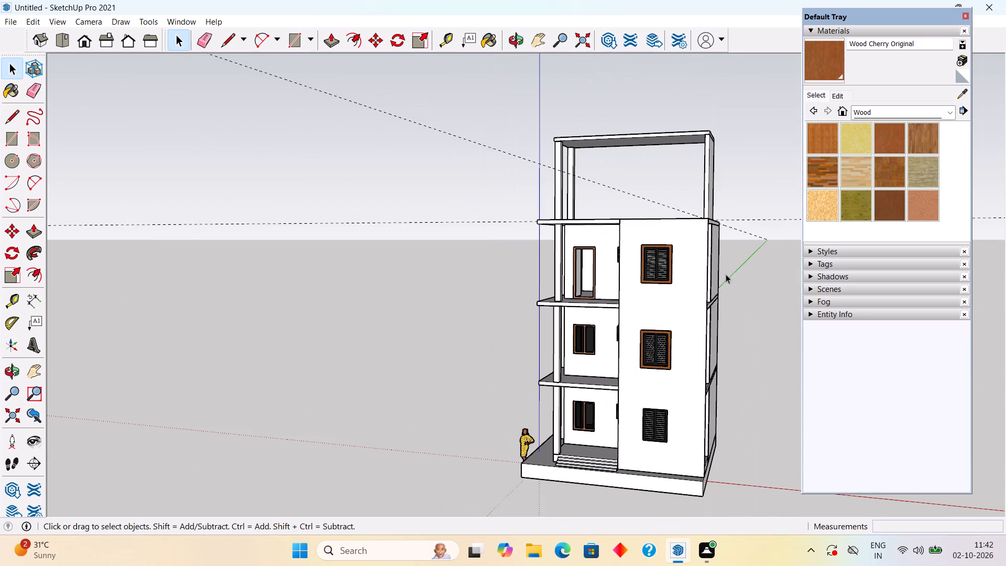
pyautogui.moveTo(597, 210); pyautogui.dragTo(716, 324, button='middle')
pyautogui.scroll(-3, 716, 324)
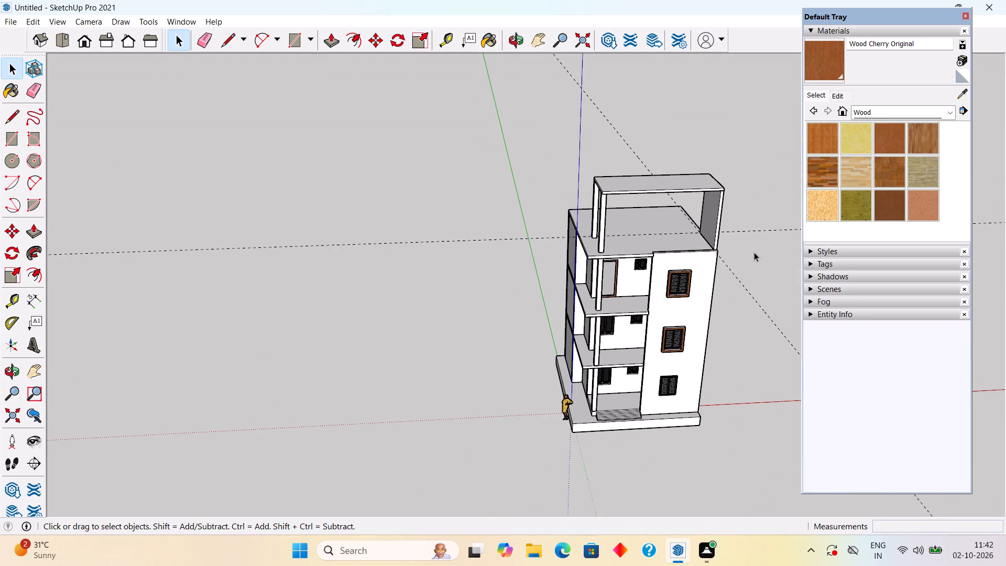
pyautogui.scroll(5, 706, 255)
pyautogui.scroll(3, 594, 265)
pyautogui.moveTo(594, 265); pyautogui.dragTo(593, 265, button='middle')
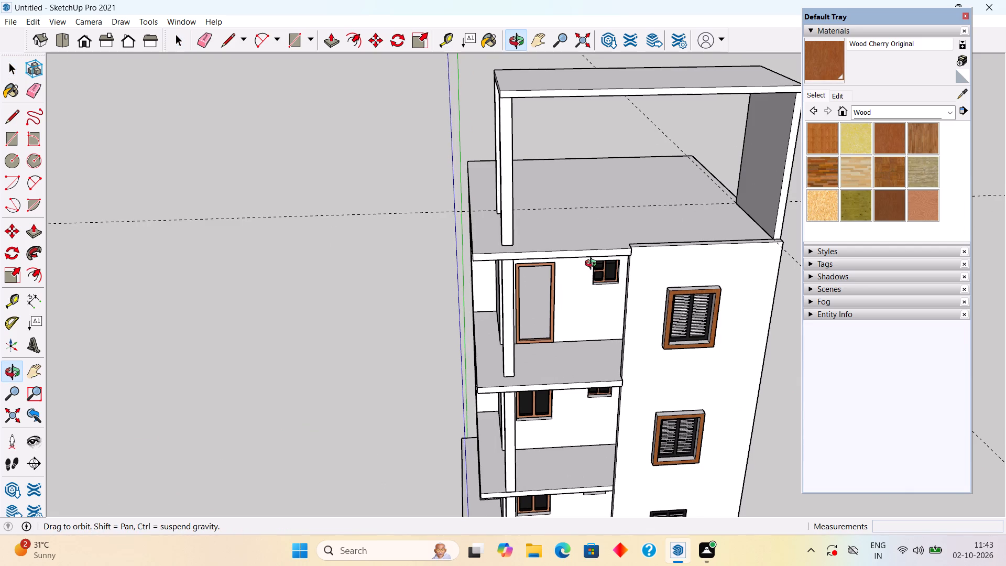
pyautogui.moveTo(593, 265); pyautogui.dragTo(573, 81, button='middle')
pyautogui.moveTo(550, 145); pyautogui.dragTo(550, 136, button='middle')
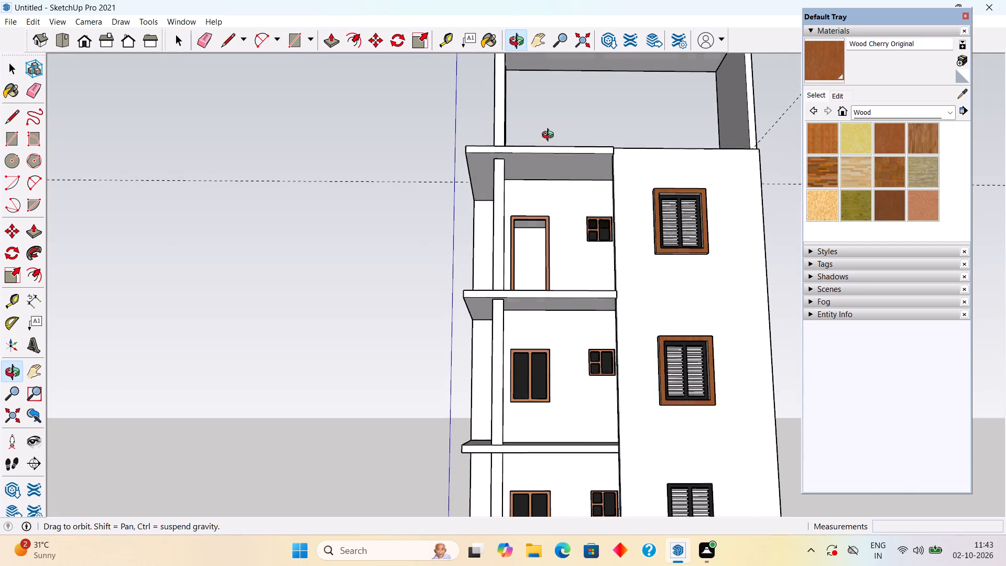
pyautogui.moveTo(550, 136); pyautogui.dragTo(552, 55, button='middle')
pyautogui.scroll(3, 560, 132)
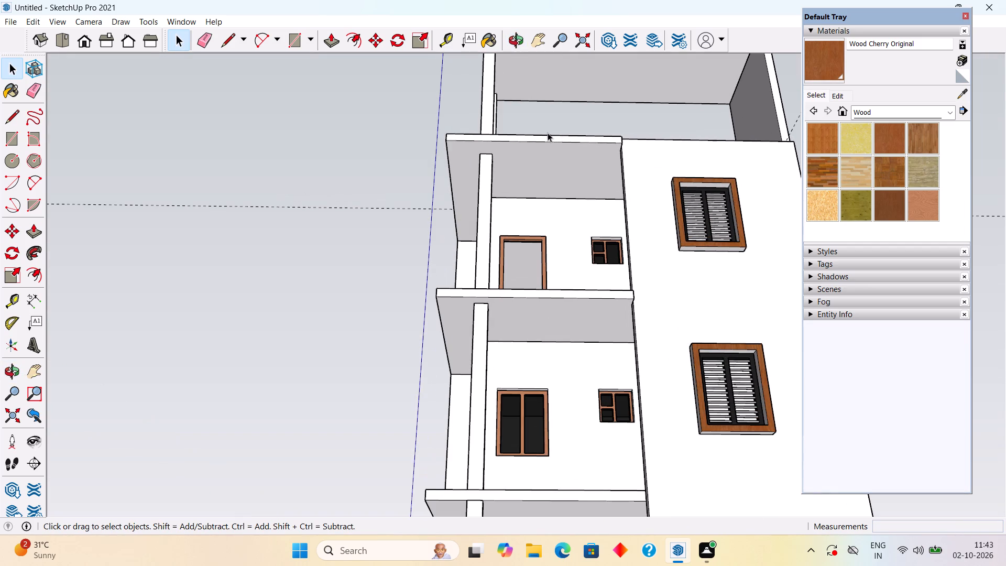
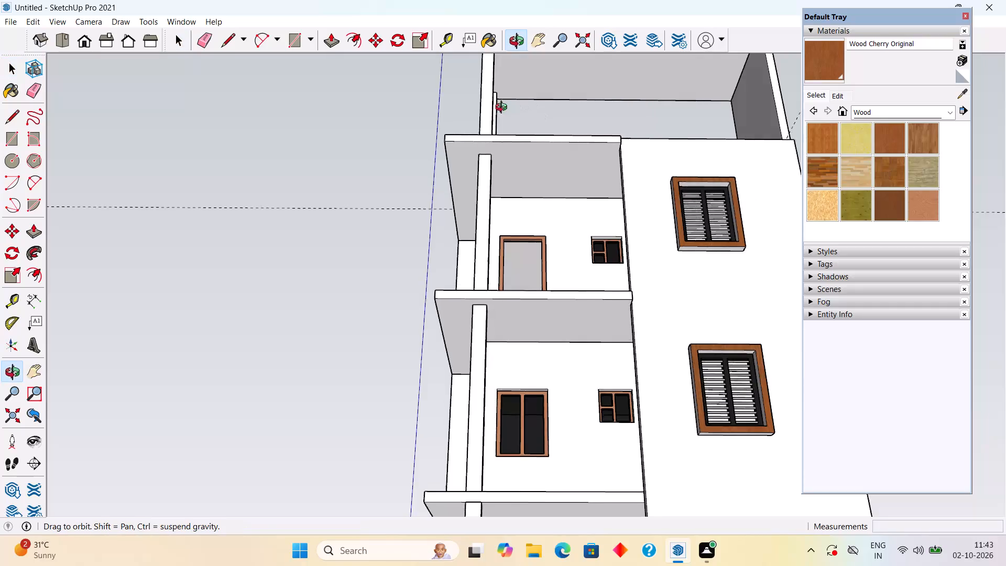
# Draw a 10' 7 1/2" by 10' rectangle closing the top balcony's front opening between its ceiling and floor slabs.
pyautogui.moveTo(504, 108); pyautogui.dragTo(482, 402, button='middle')
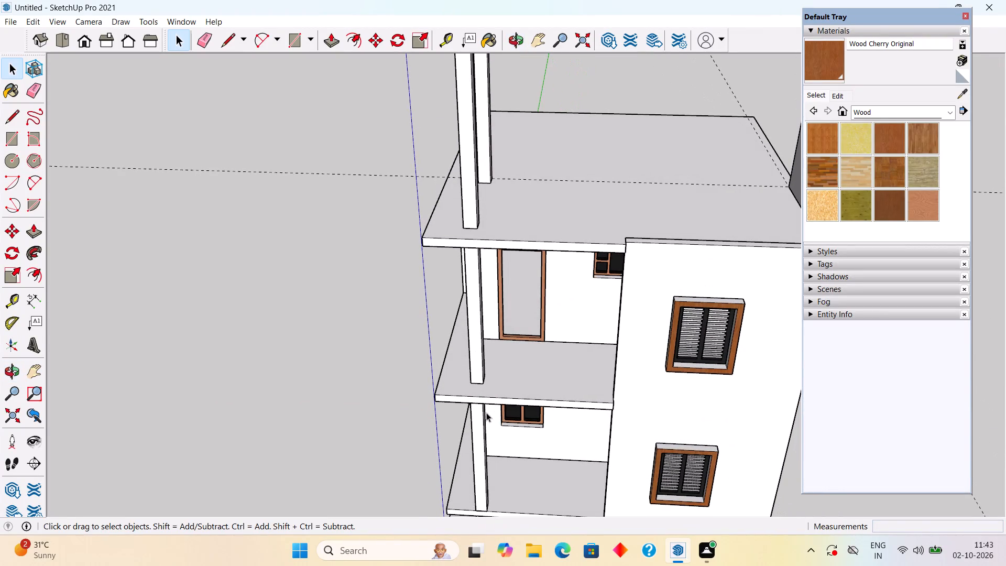
pyautogui.moveTo(513, 336); pyautogui.dragTo(522, 197, button='middle')
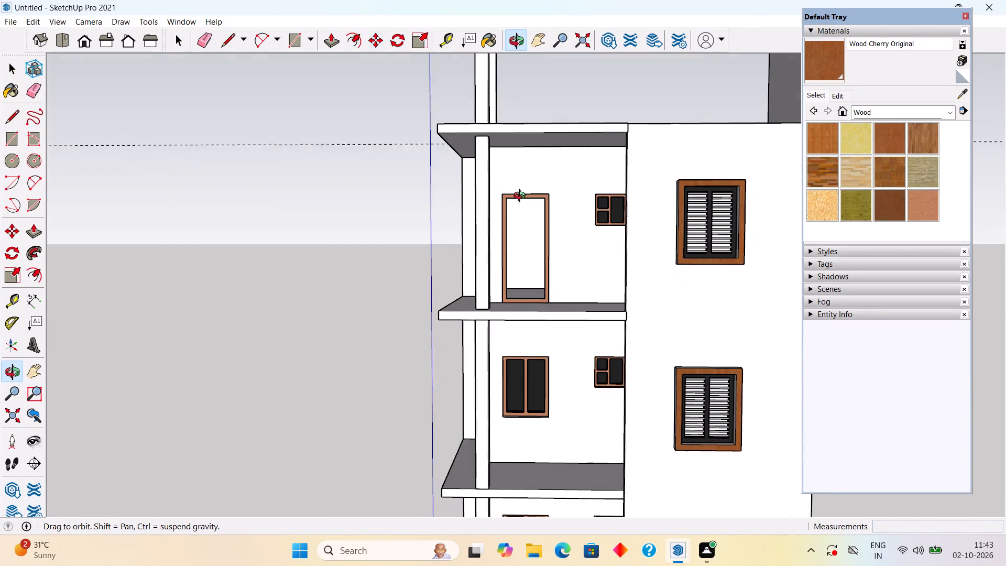
pyautogui.moveTo(522, 197); pyautogui.dragTo(519, 199, button='middle')
pyautogui.moveTo(520, 218); pyautogui.dragTo(516, 255, button='middle')
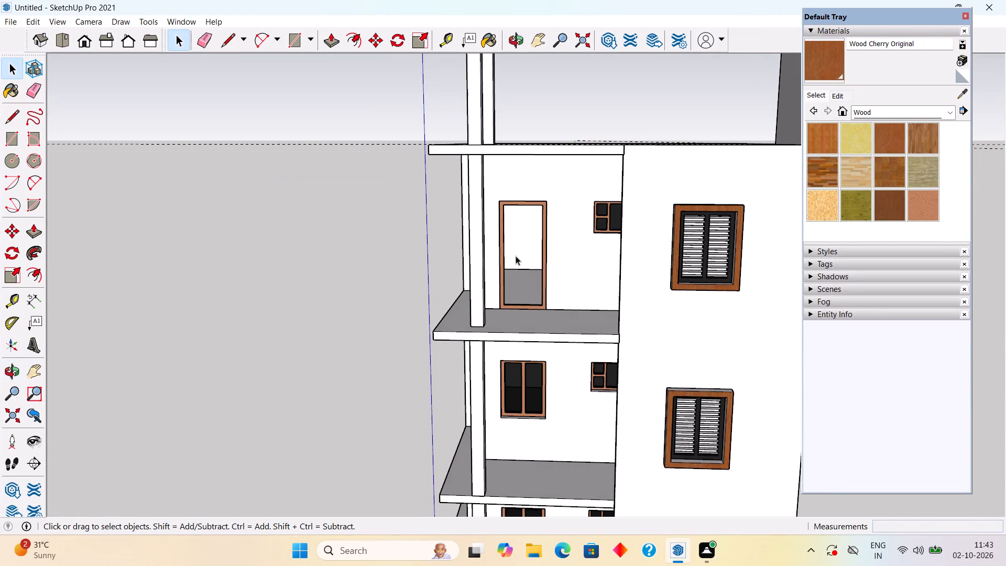
pyautogui.press('r')
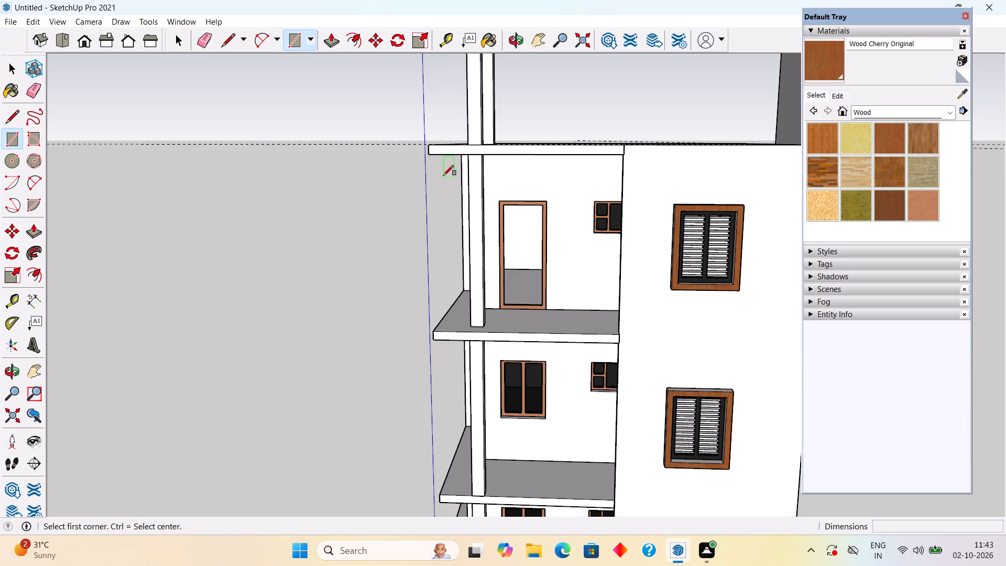
pyautogui.click(431, 155)
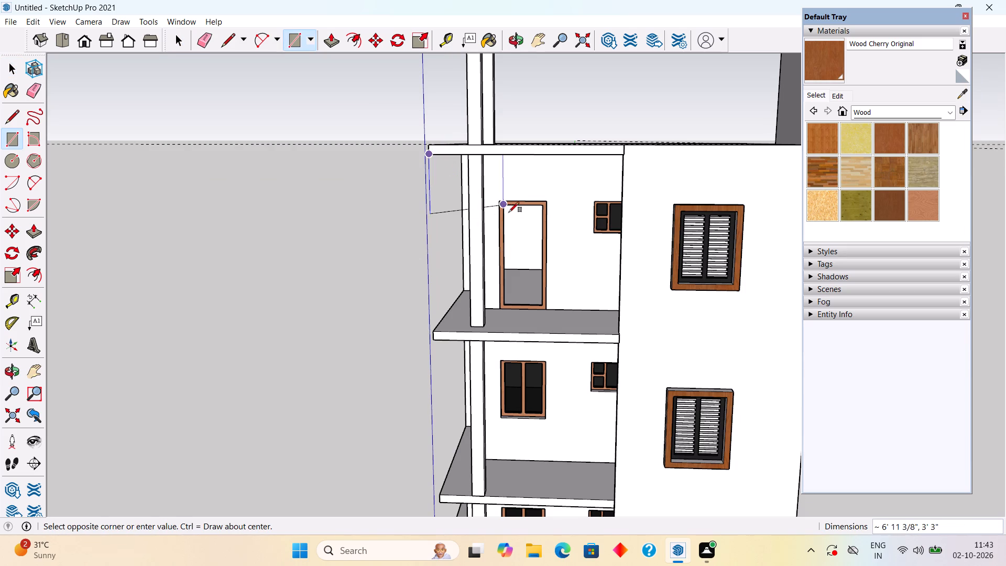
pyautogui.click(619, 335)
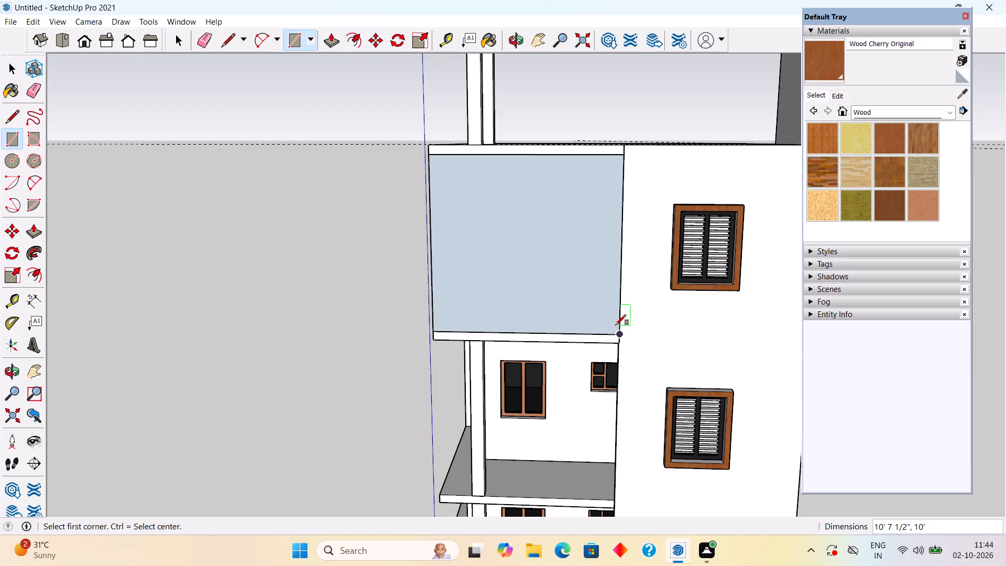
pyautogui.press('space')
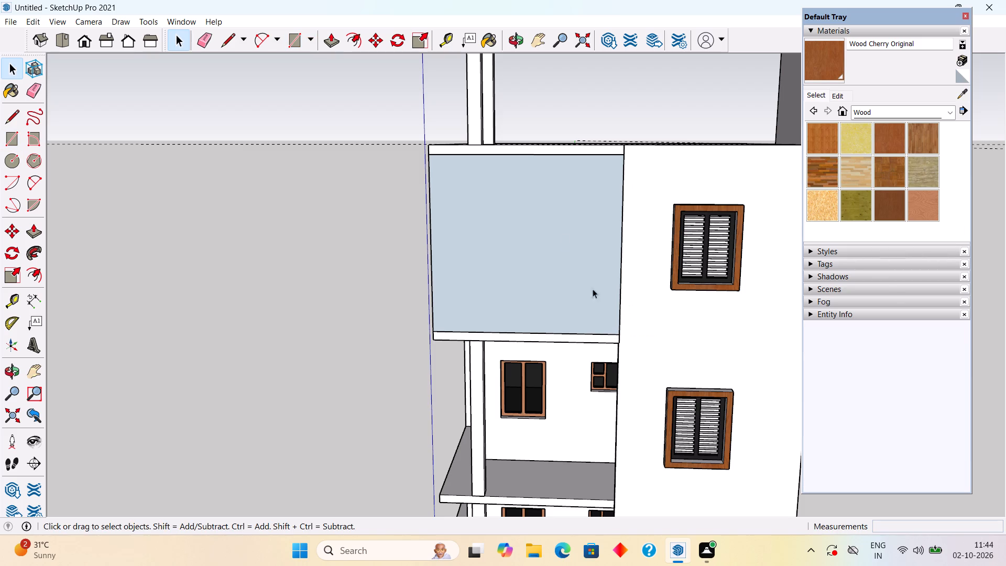
# Place guides on the new balcony panel 1' below its top edge, 2'9" from its left edge and 1' above its bottom edge.
pyautogui.click(536, 197)
pyautogui.scroll(5, 536, 197)
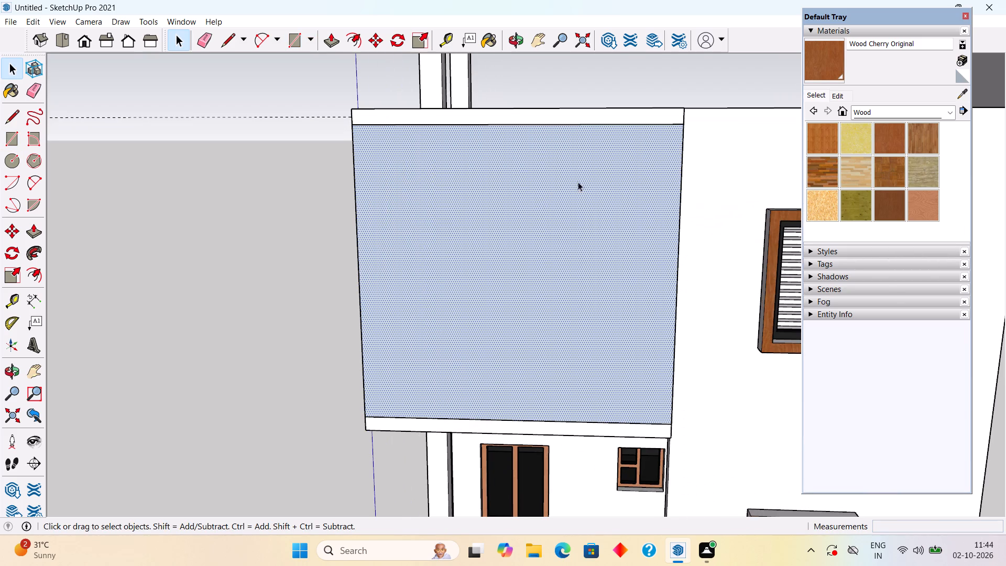
pyautogui.moveTo(587, 174); pyautogui.dragTo(598, 151, button='middle')
pyautogui.press('t')
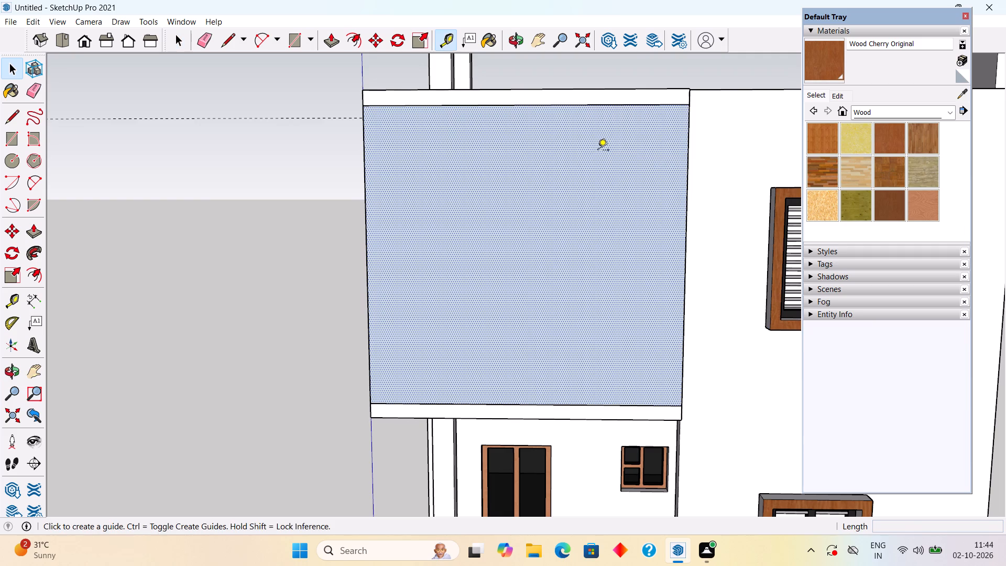
pyautogui.click(590, 105)
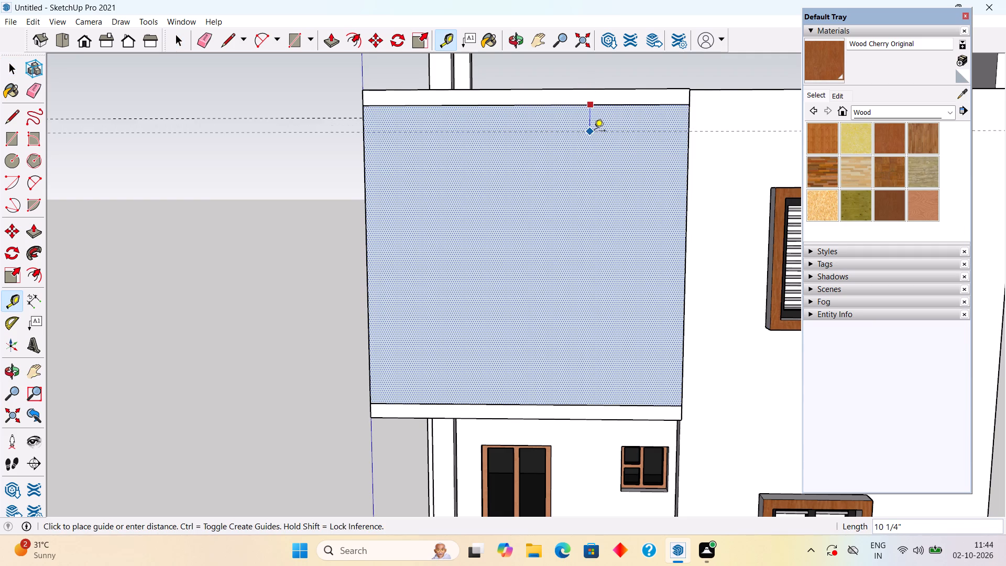
pyautogui.write("1'")
pyautogui.press('Return')
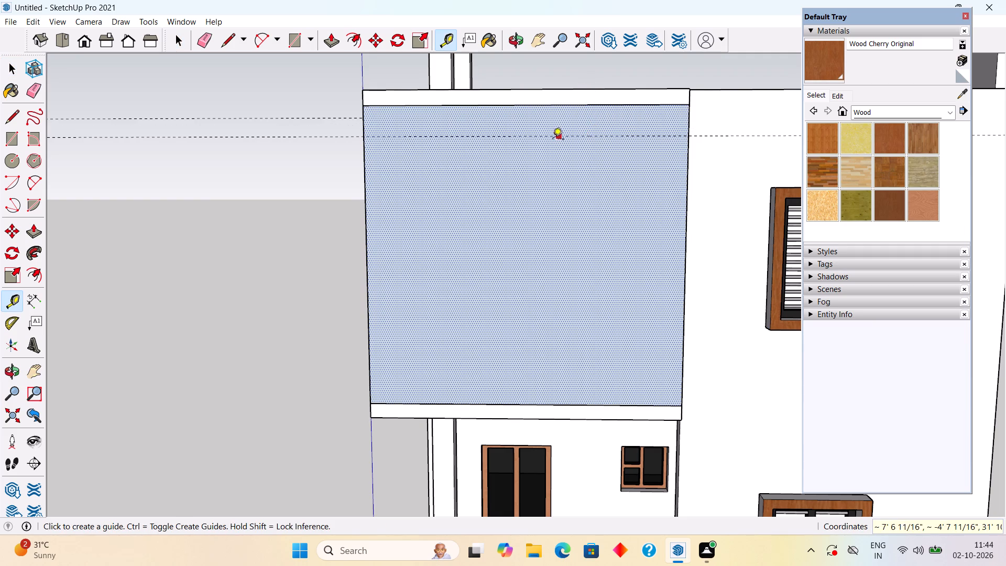
pyautogui.click(363, 223)
pyautogui.write('2\'9"')
pyautogui.press('Return')
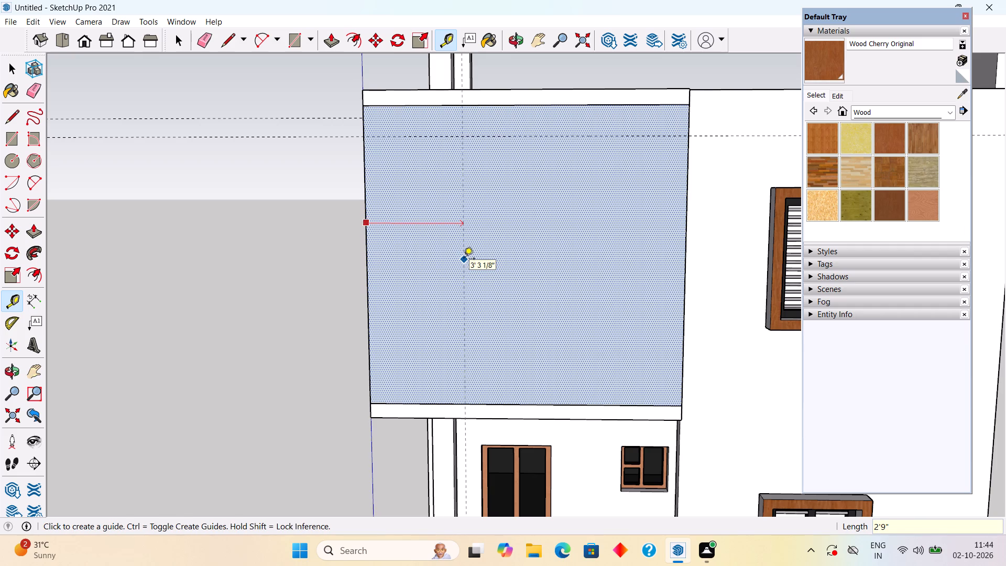
pyautogui.press('space')
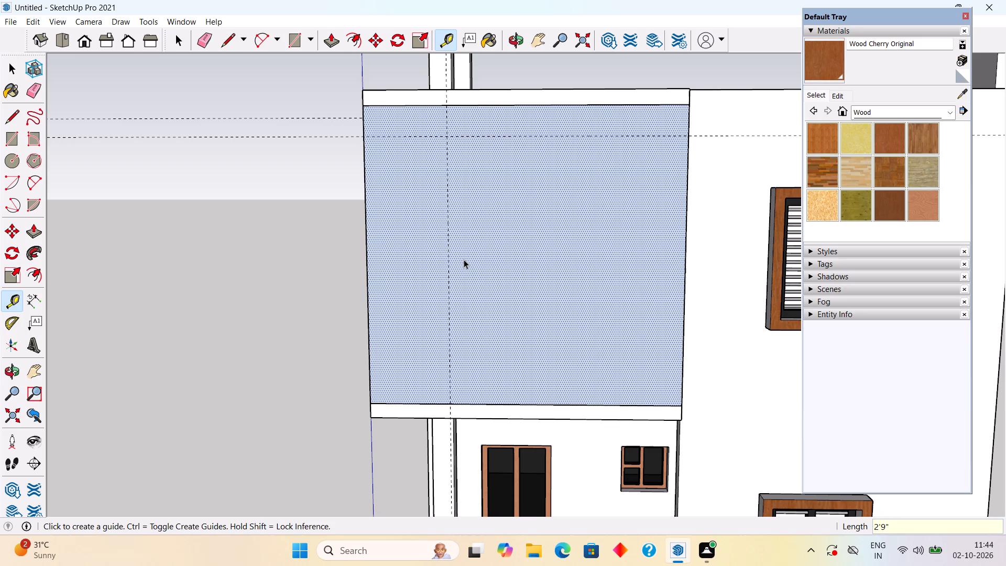
pyautogui.press('t')
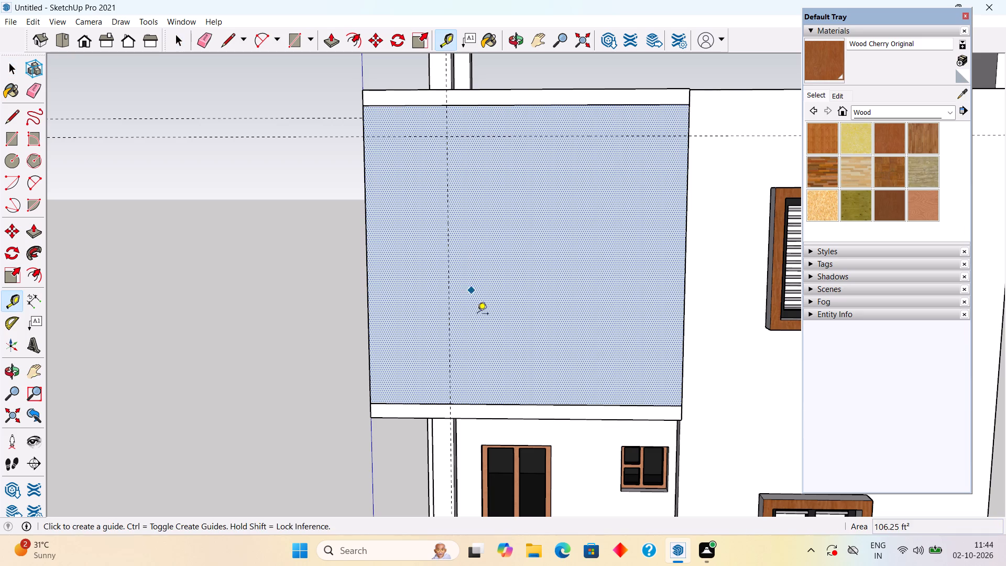
pyautogui.click(503, 407)
pyautogui.write("1'")
pyautogui.press('Return')
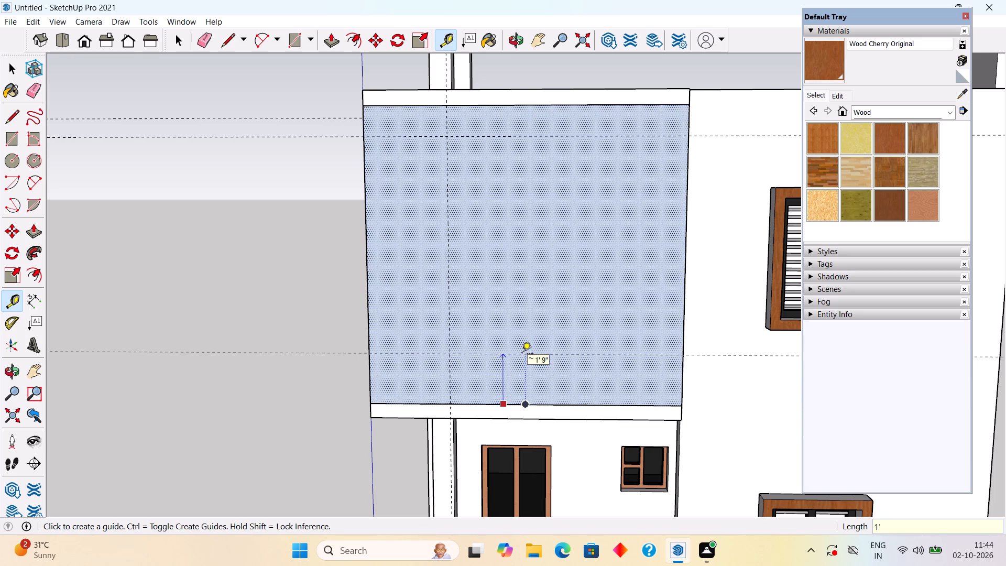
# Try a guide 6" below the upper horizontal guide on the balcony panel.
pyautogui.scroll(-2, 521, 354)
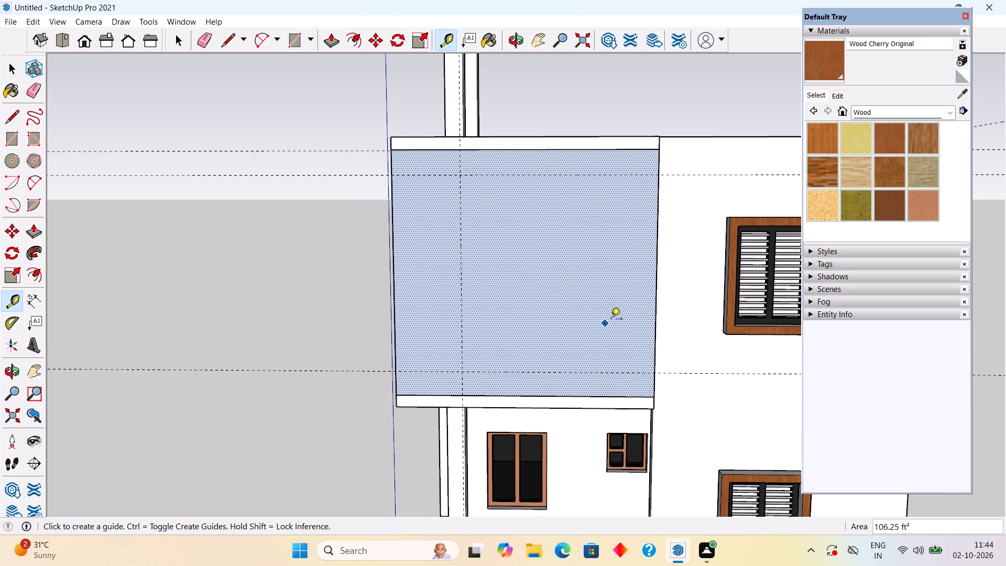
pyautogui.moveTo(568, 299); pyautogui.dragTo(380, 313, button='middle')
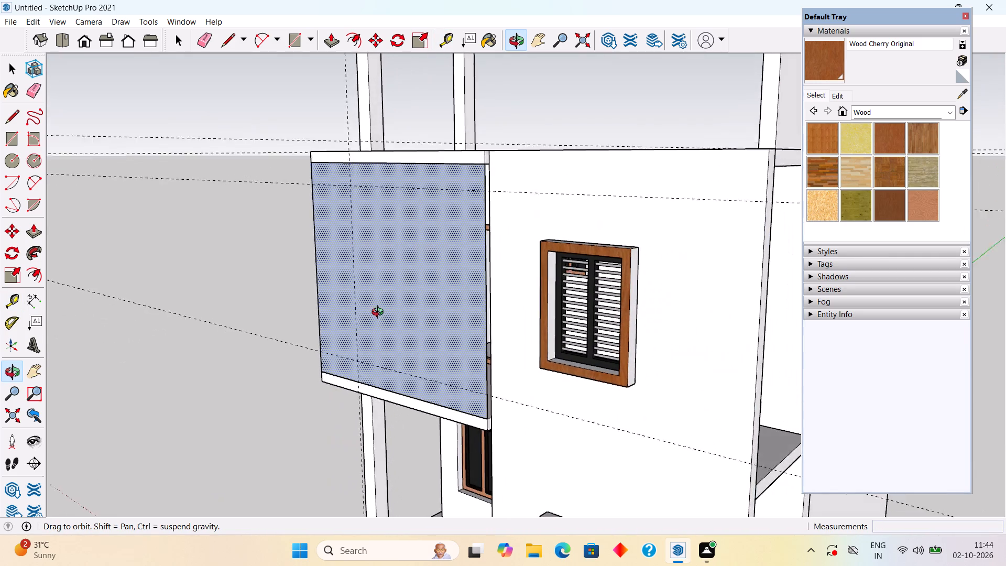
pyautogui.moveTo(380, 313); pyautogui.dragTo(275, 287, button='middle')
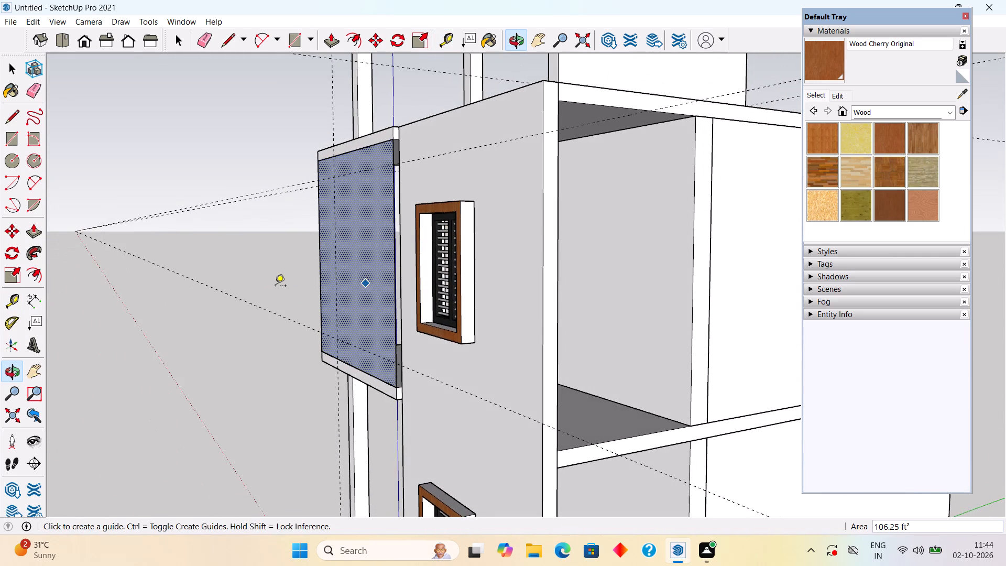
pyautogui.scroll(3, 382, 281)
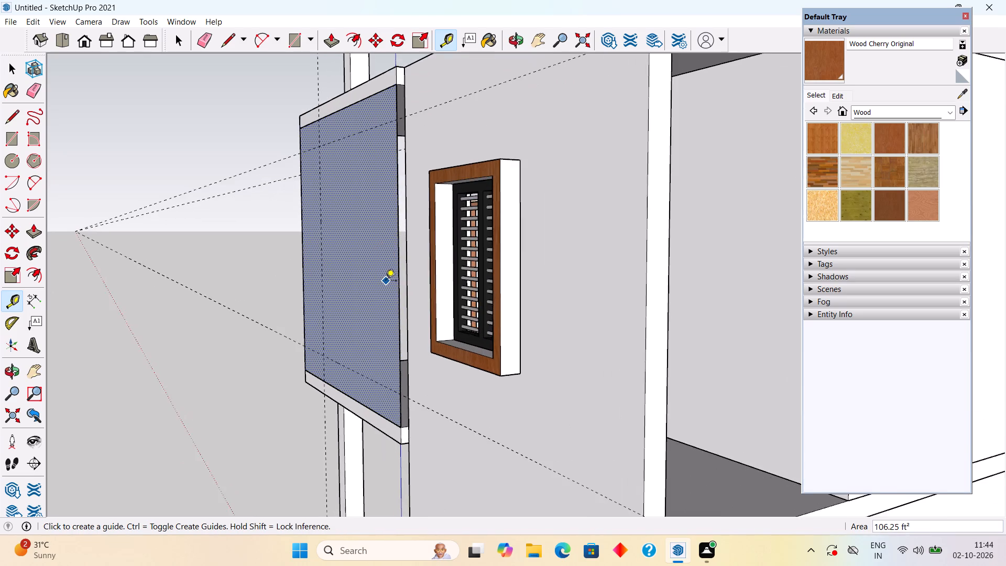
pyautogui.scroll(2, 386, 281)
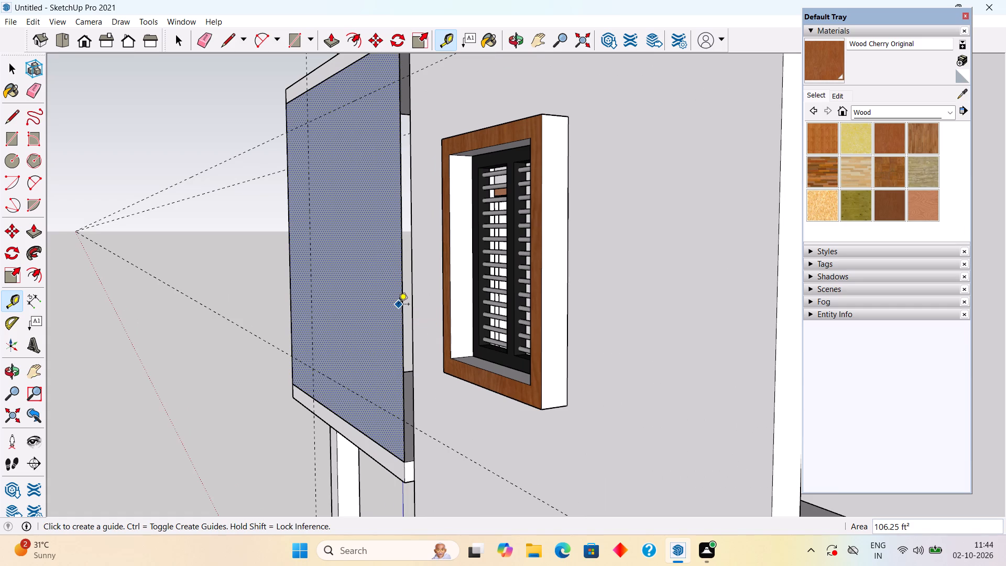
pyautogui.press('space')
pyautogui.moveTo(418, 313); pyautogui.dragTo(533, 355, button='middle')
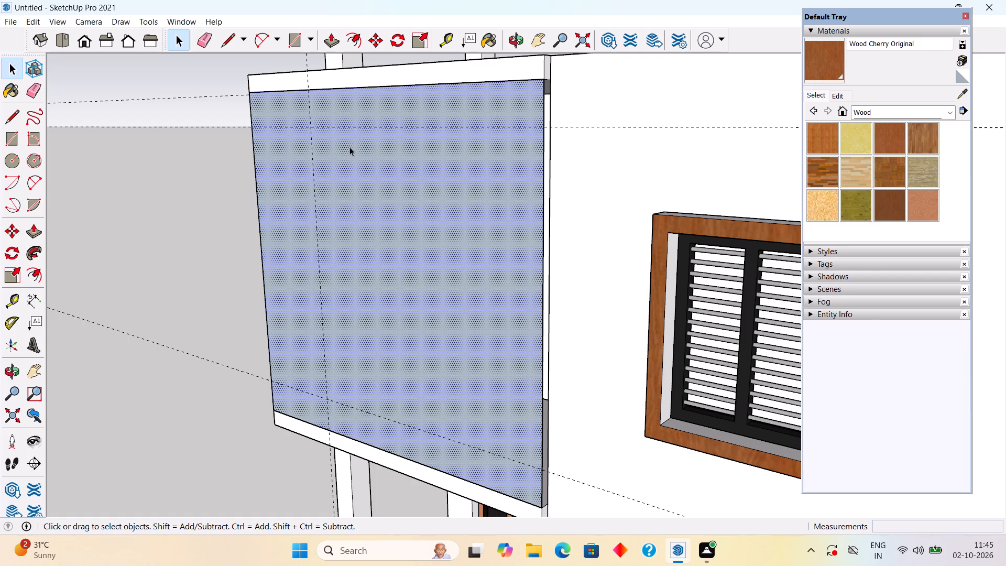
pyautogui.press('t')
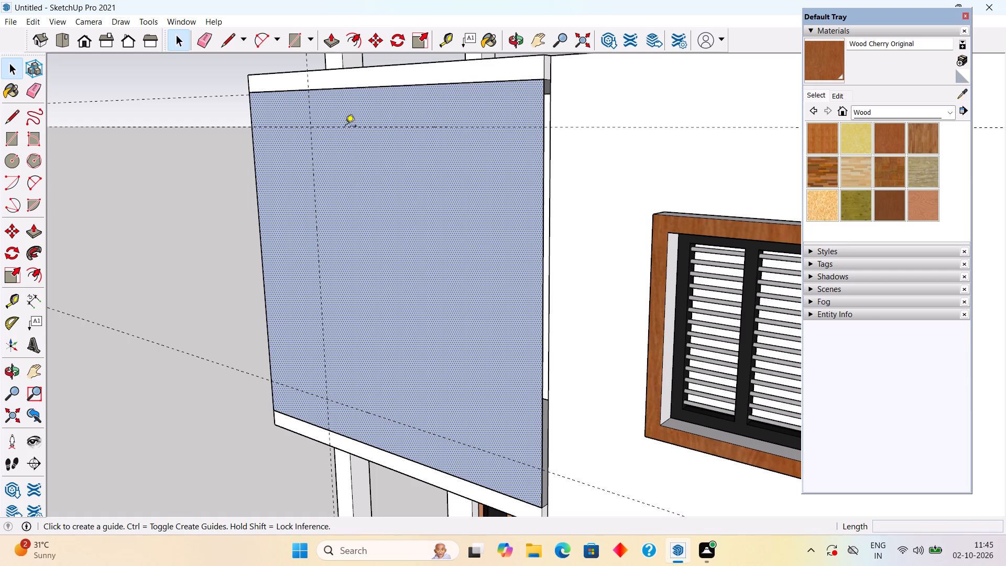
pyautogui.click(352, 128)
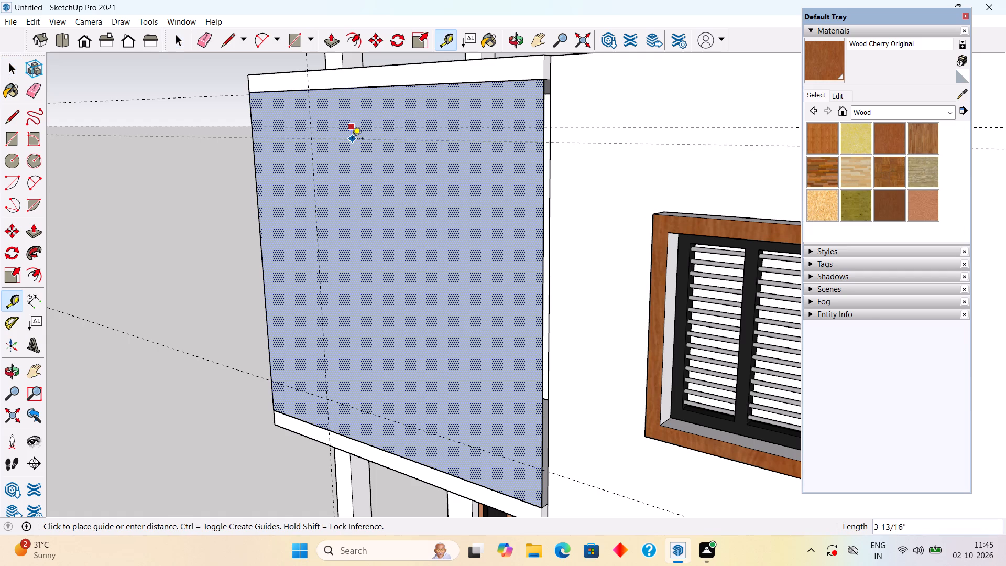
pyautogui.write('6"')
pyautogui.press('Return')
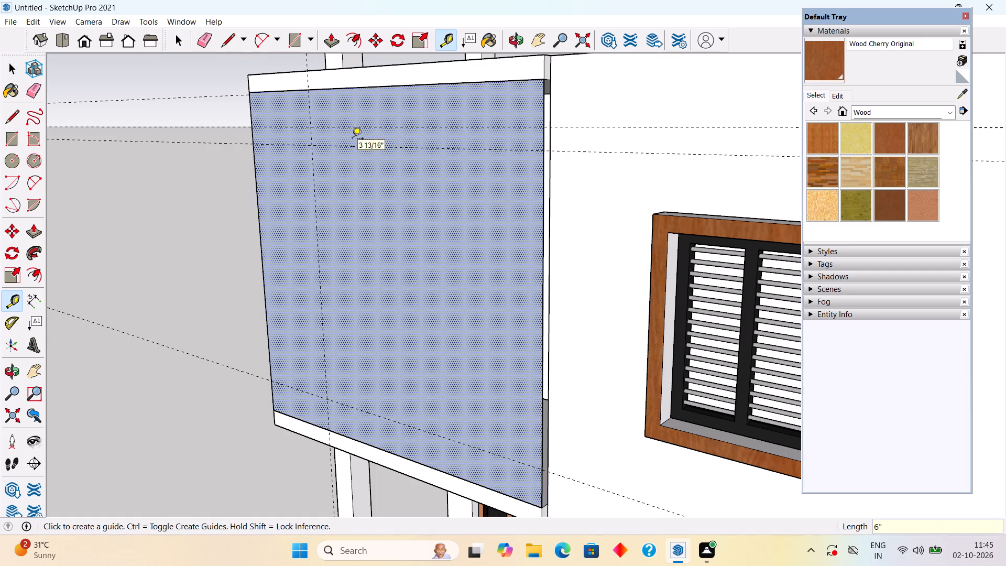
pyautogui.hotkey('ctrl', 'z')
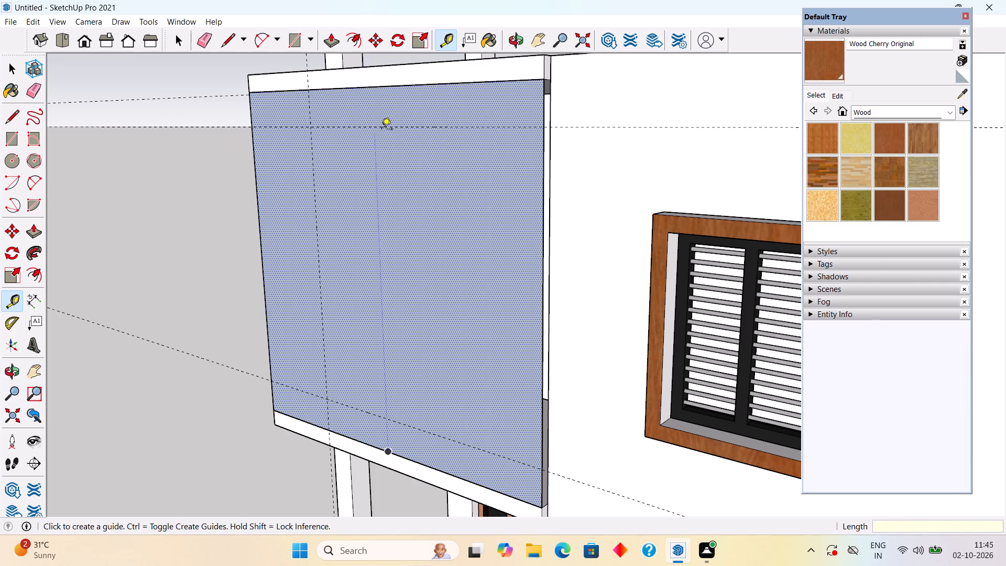
# Add guides 3" below the panel's upper horizontal guide and 3" inward from its vertical guide.
pyautogui.click(384, 129)
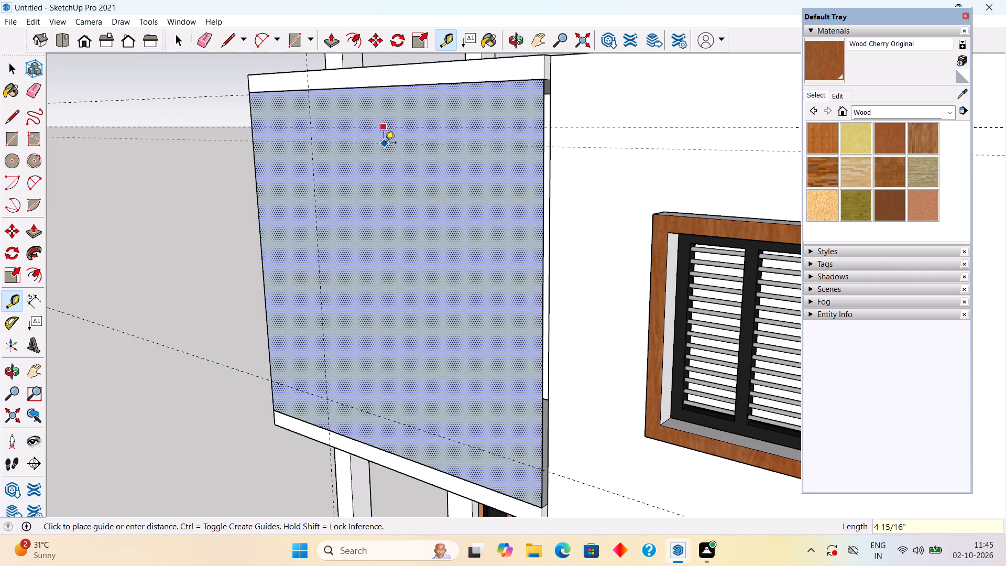
pyautogui.write('3"')
pyautogui.press('Return')
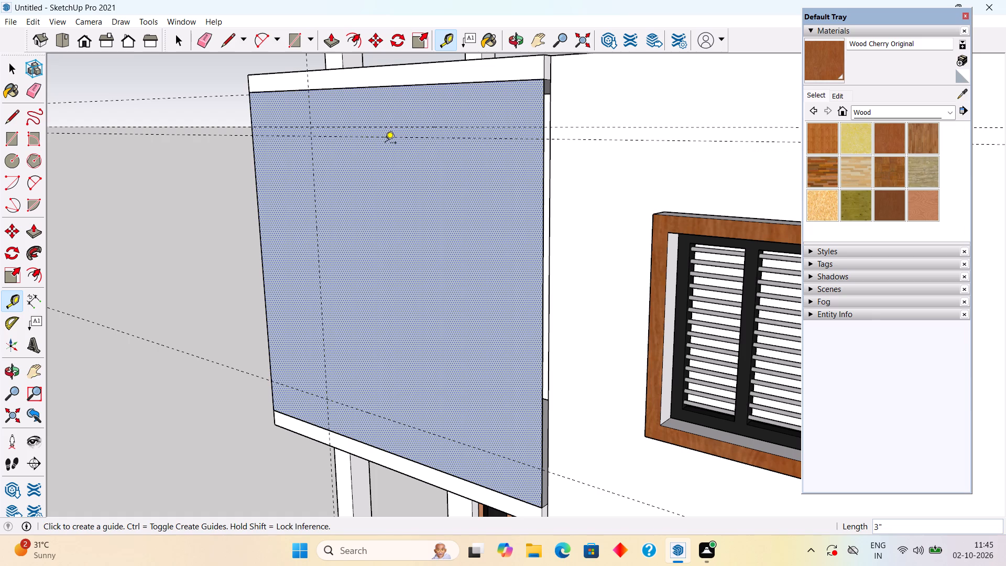
pyautogui.click(314, 152)
pyautogui.write('3"')
pyautogui.press('Return')
pyautogui.press('space')
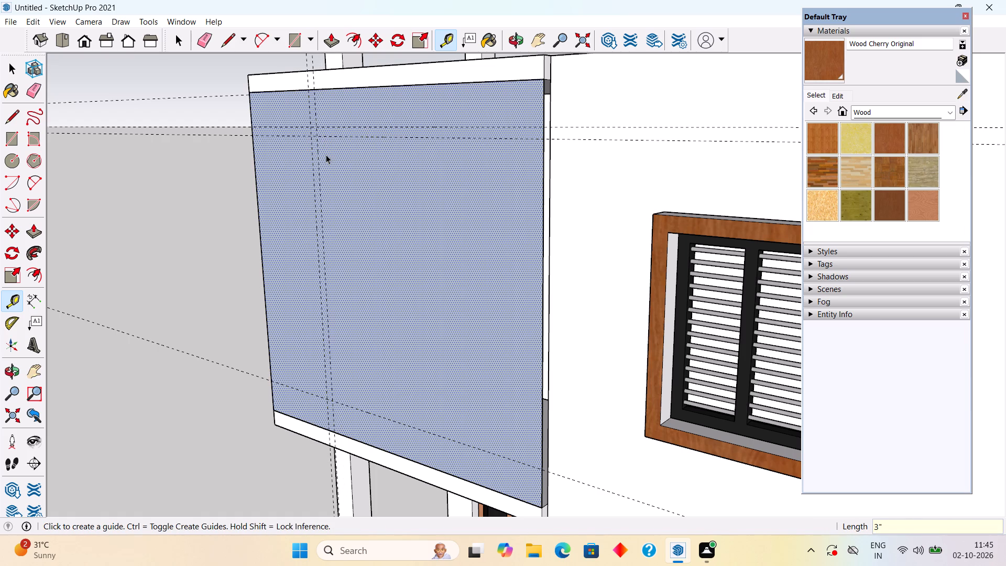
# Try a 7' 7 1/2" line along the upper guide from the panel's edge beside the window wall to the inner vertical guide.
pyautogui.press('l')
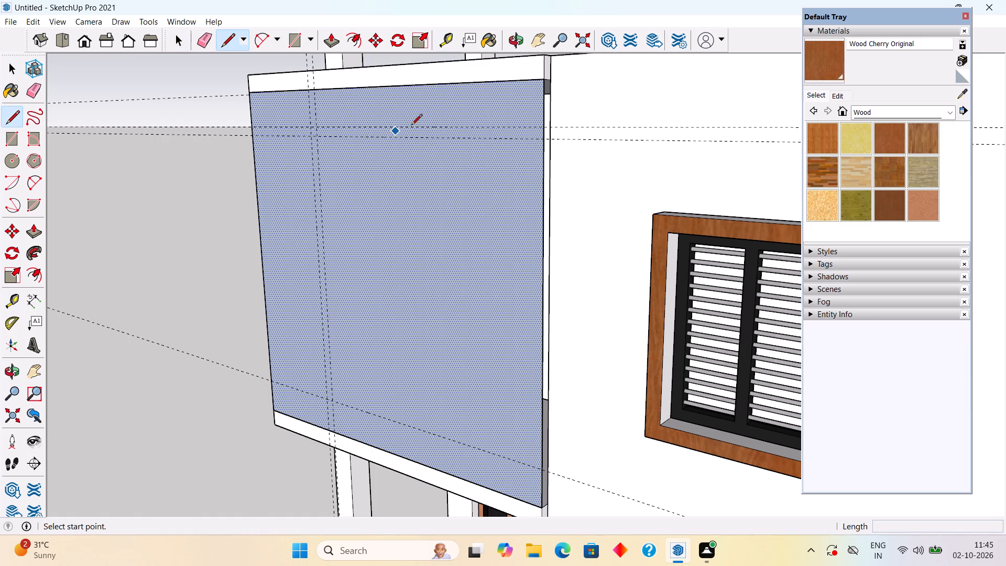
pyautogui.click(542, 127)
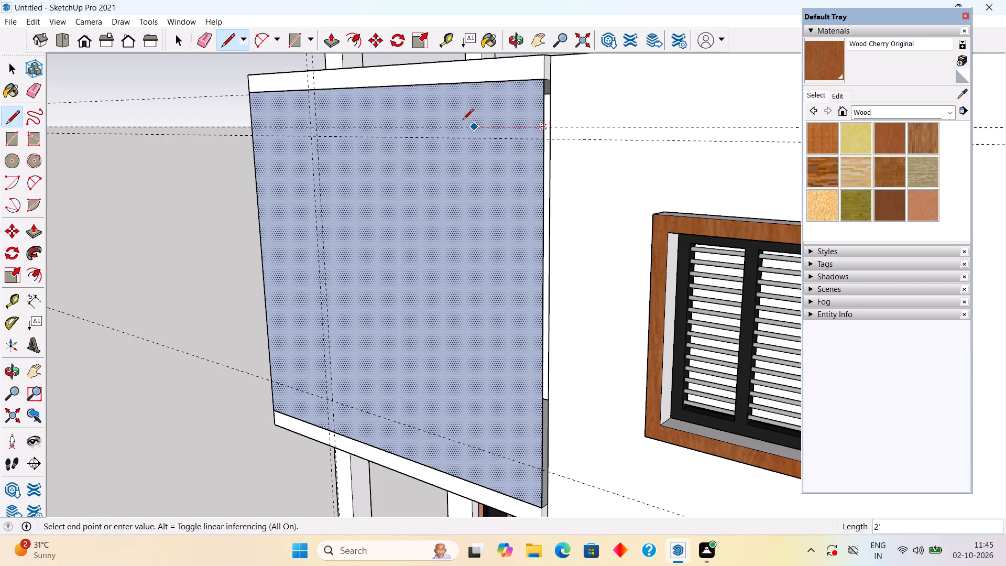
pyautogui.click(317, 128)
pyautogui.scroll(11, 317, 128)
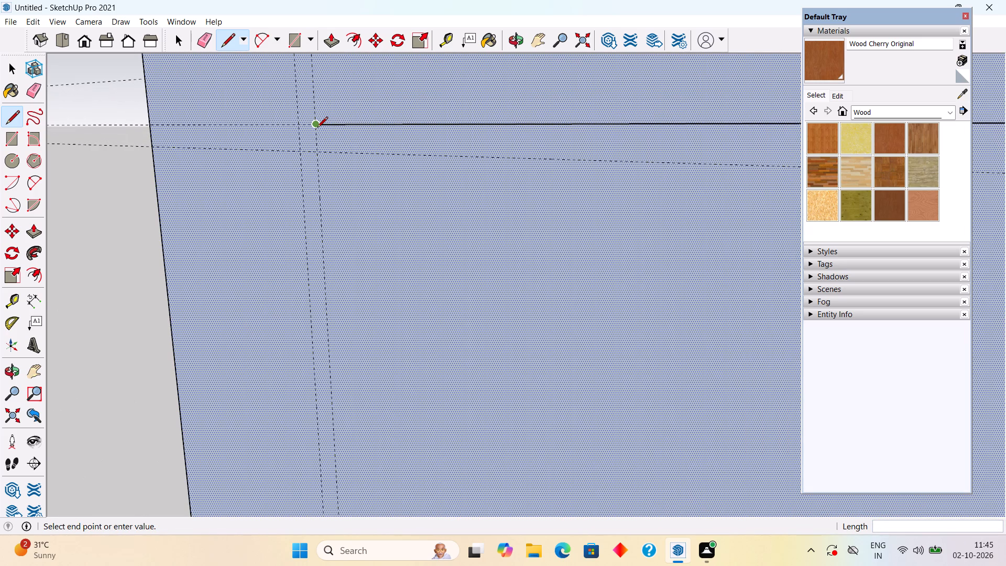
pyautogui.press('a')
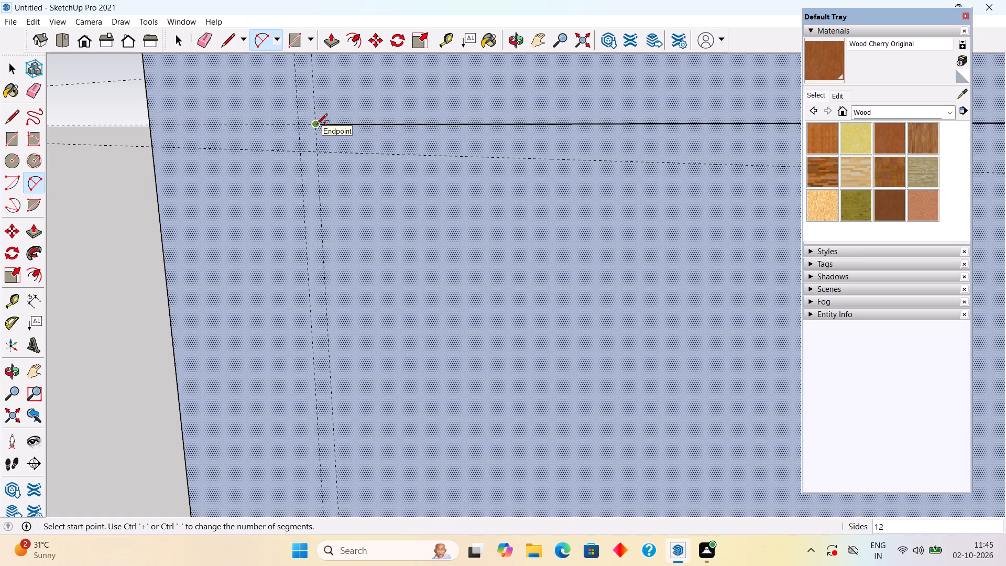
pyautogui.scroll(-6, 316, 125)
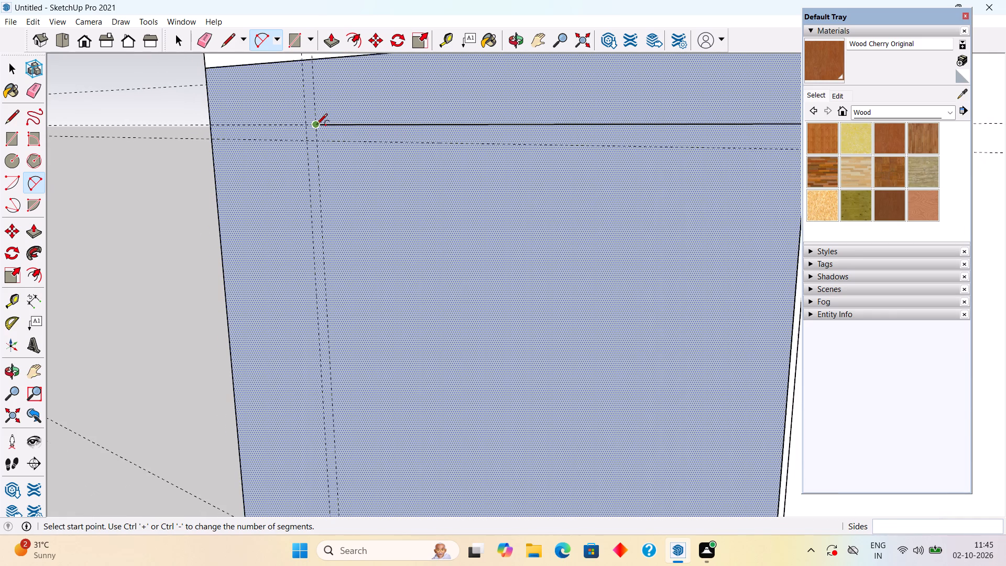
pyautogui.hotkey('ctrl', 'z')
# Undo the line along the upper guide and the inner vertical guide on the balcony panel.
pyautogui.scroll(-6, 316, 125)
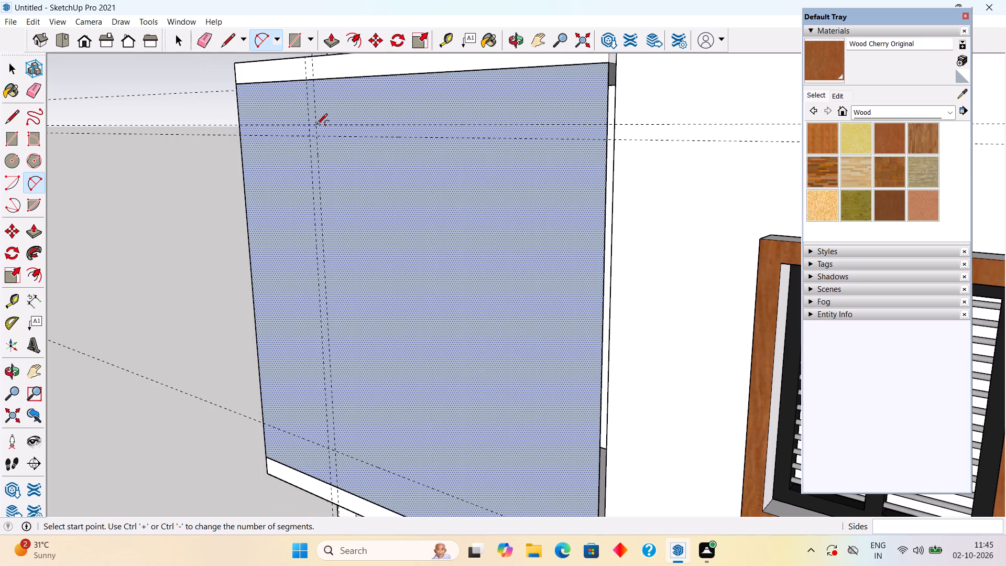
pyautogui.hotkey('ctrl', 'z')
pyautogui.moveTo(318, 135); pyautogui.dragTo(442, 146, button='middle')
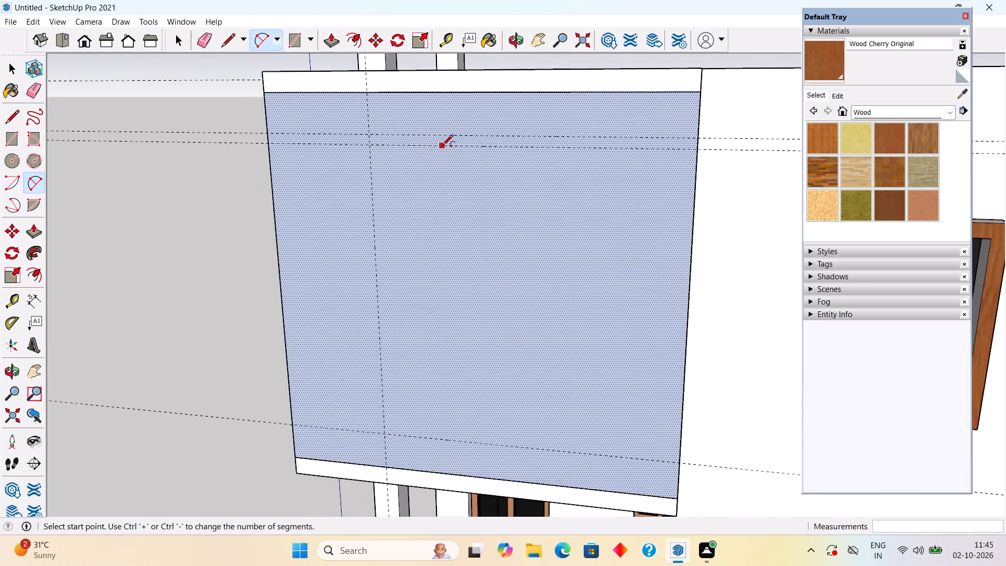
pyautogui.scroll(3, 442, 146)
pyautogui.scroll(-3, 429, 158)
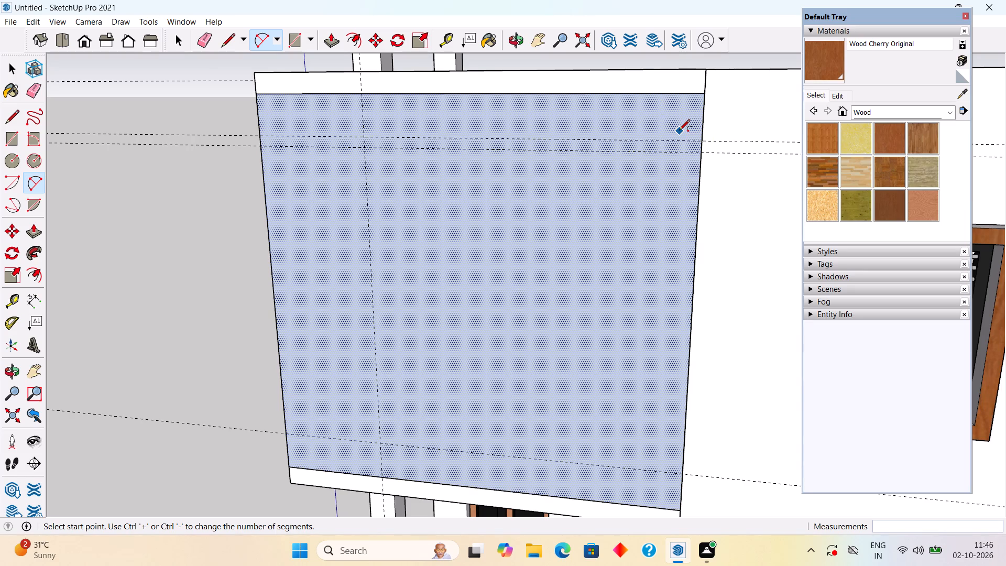
# Add panel guides 6.5' above the bottom guide, 9" inward from the vertical guide, and 3" back from that new guide.
pyautogui.press('t')
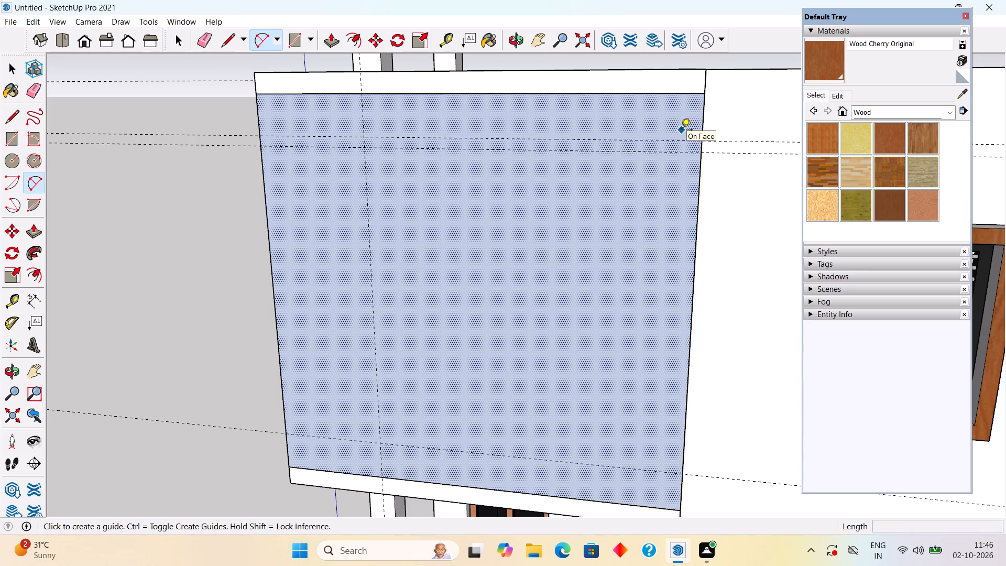
pyautogui.click(423, 451)
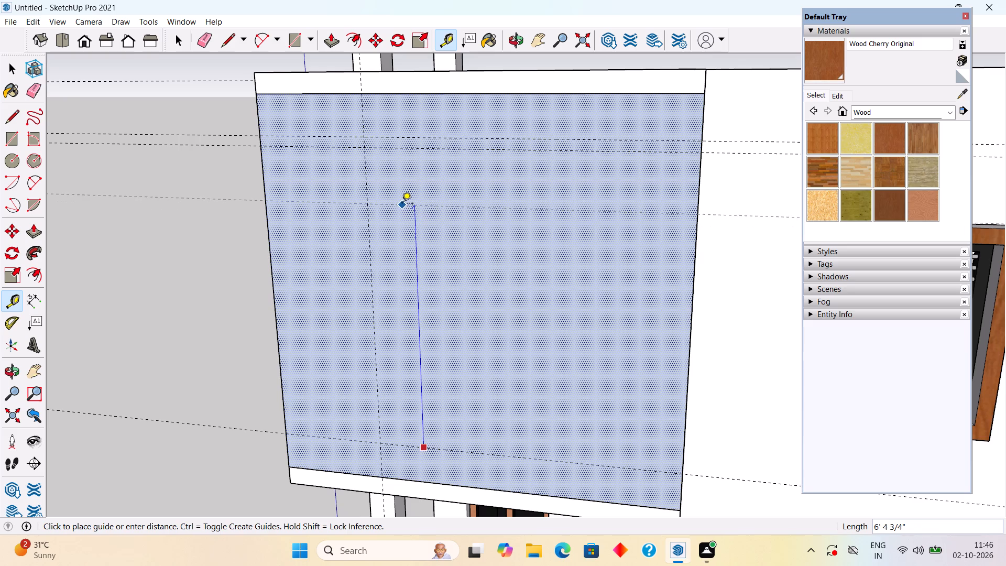
pyautogui.write("6.5'")
pyautogui.press('Return')
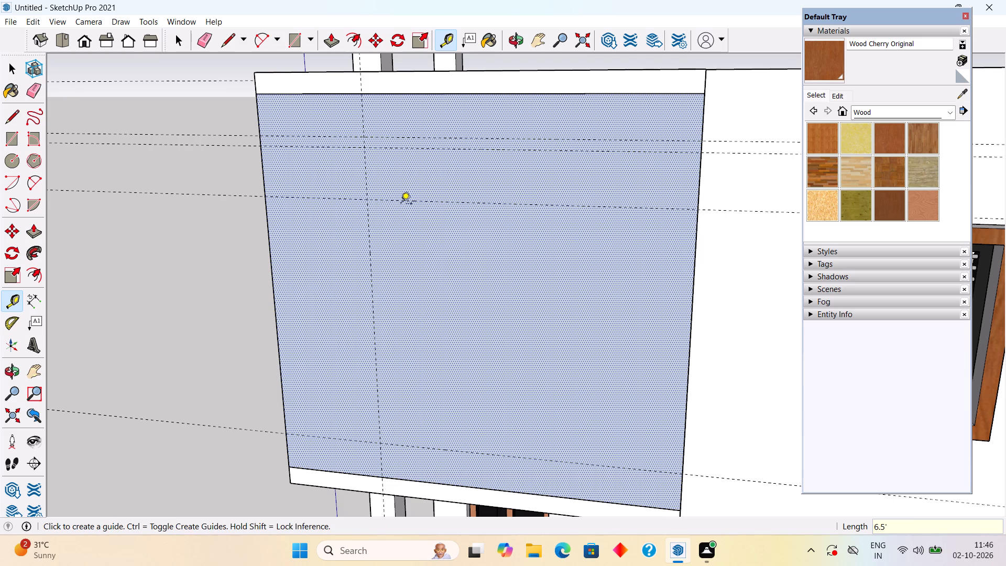
pyautogui.click(368, 172)
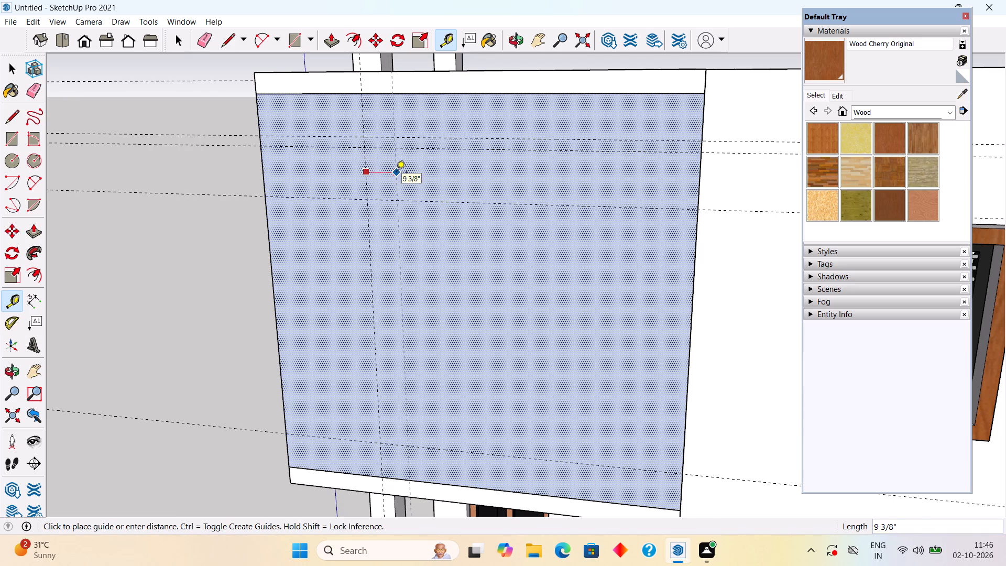
pyautogui.write('9"')
pyautogui.press('Return')
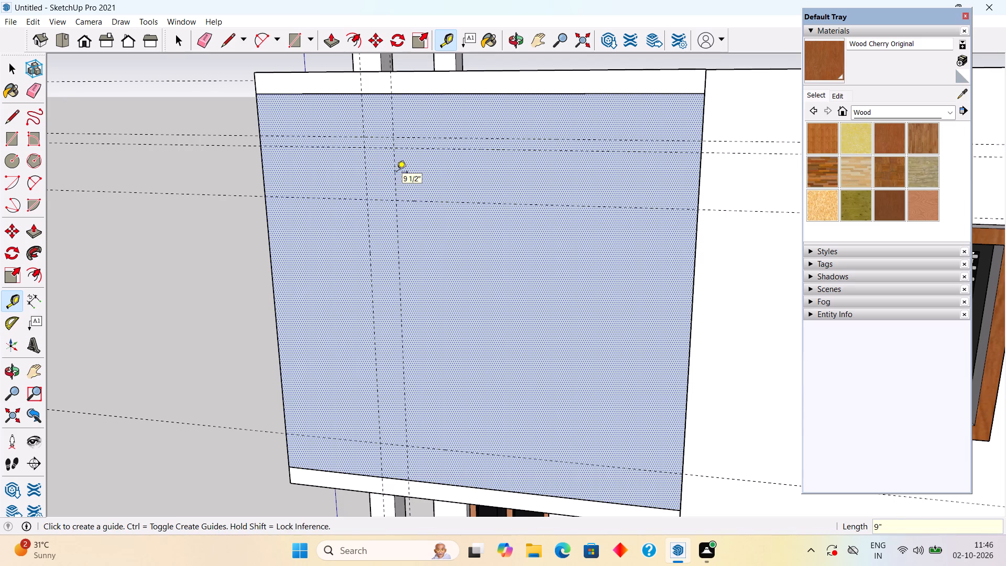
pyautogui.press('space')
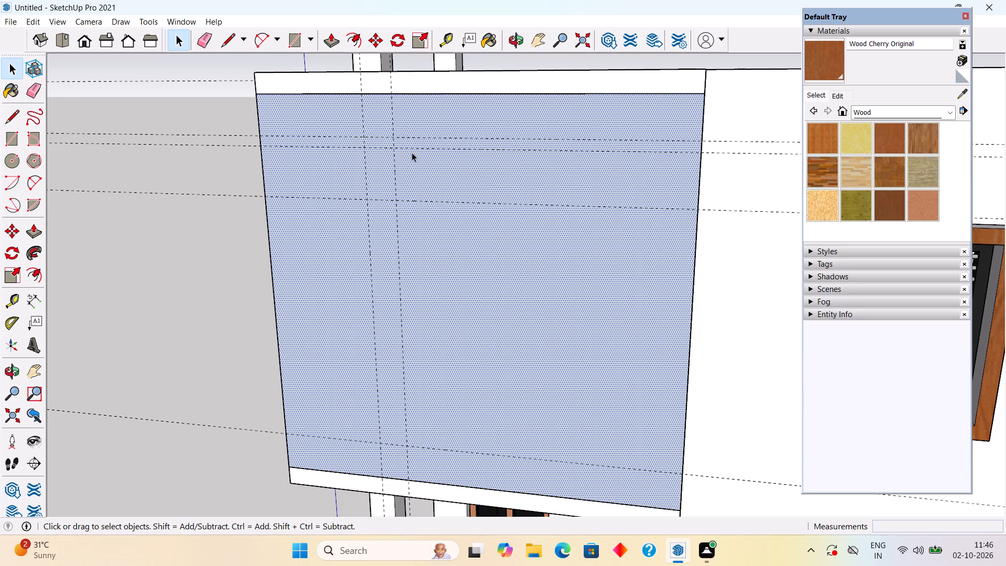
pyautogui.press('t')
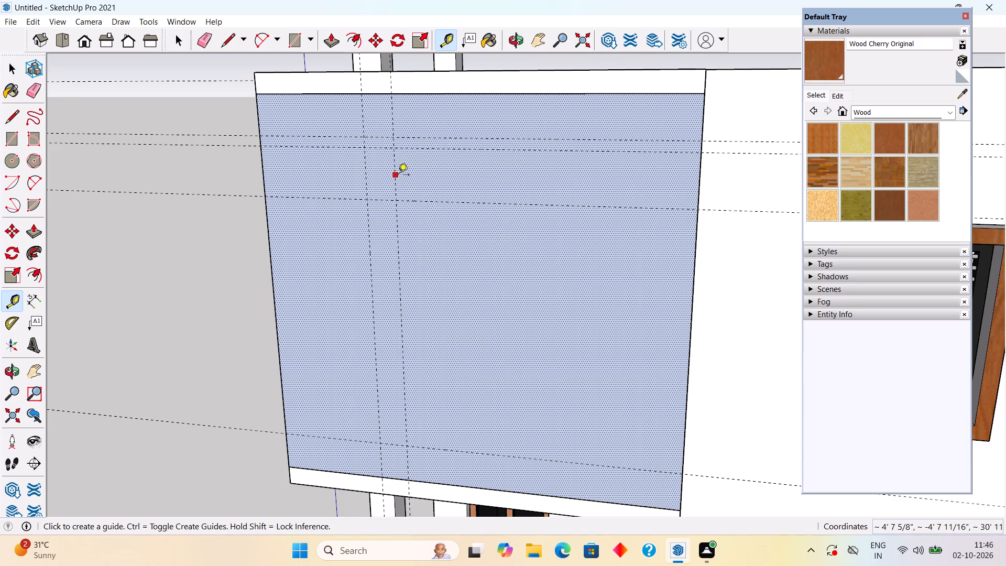
pyautogui.click(398, 177)
pyautogui.write('3"')
pyautogui.press('Return')
pyautogui.press('space')
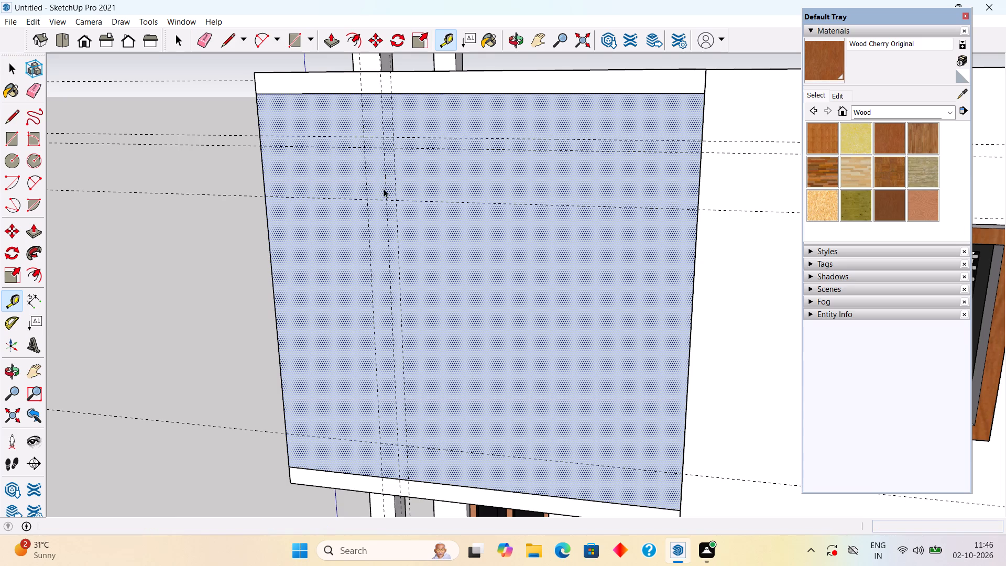
# Draw the opening's slanted upper corner: a line about 1' 4" long from the 6.5' guide, ending in a small arc up to the upper guide.
pyautogui.press('l')
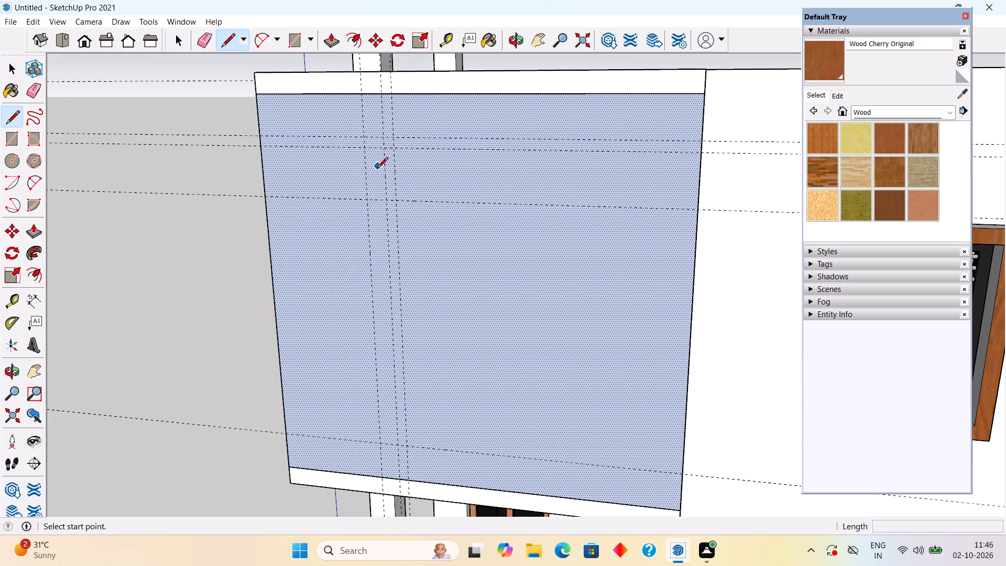
pyautogui.click(367, 199)
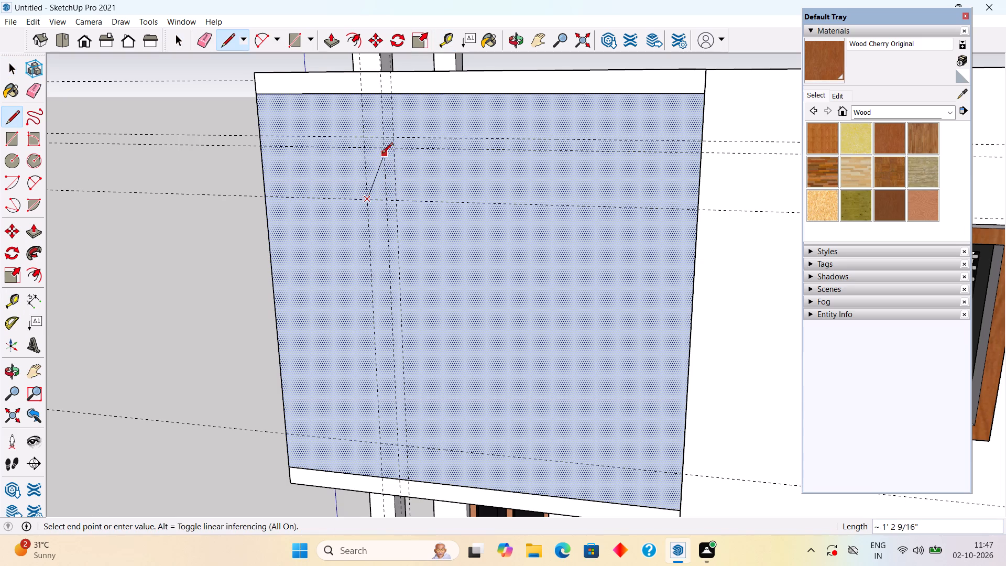
pyautogui.click(382, 149)
pyautogui.scroll(10, 382, 149)
pyautogui.press('a')
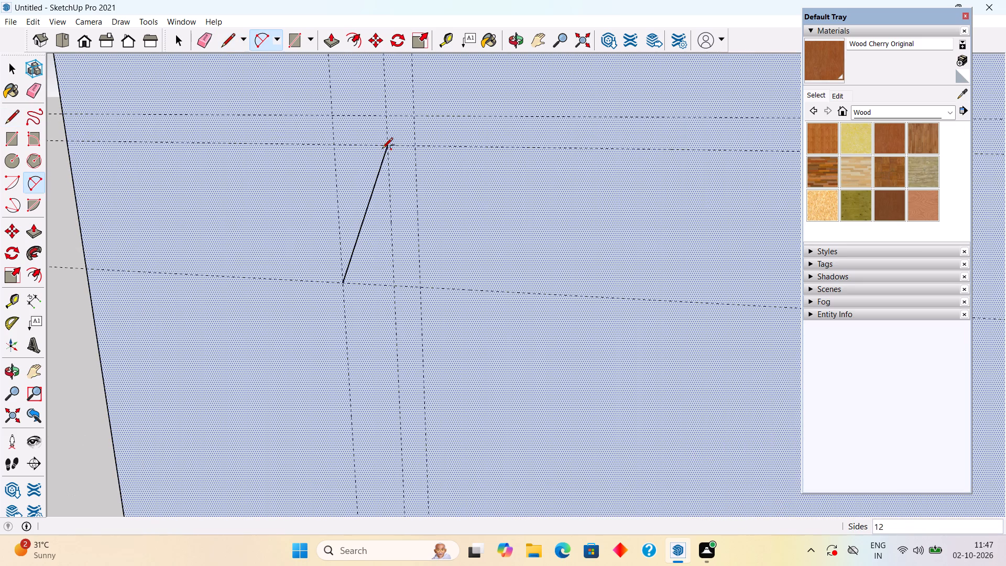
pyautogui.click(389, 149)
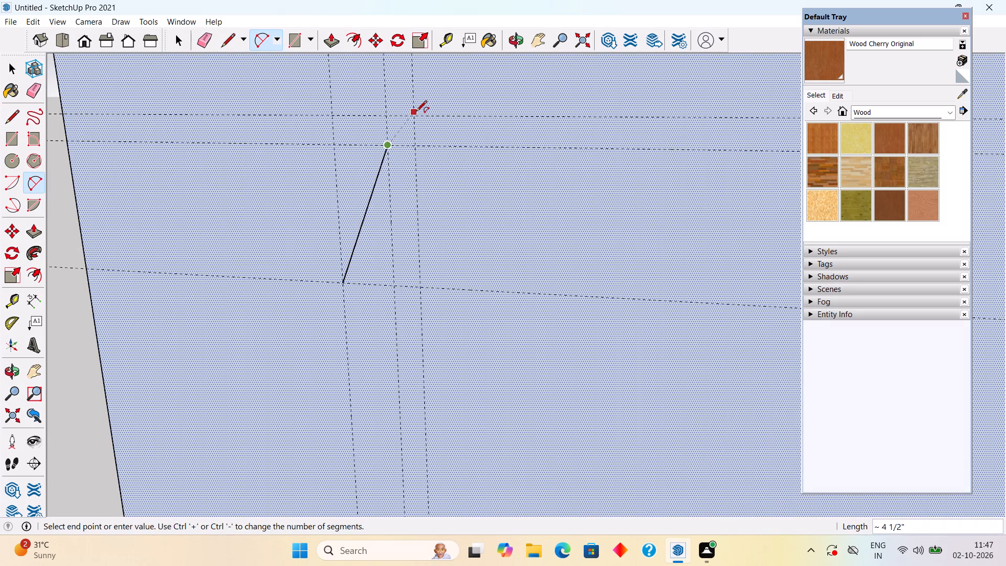
pyautogui.click(417, 114)
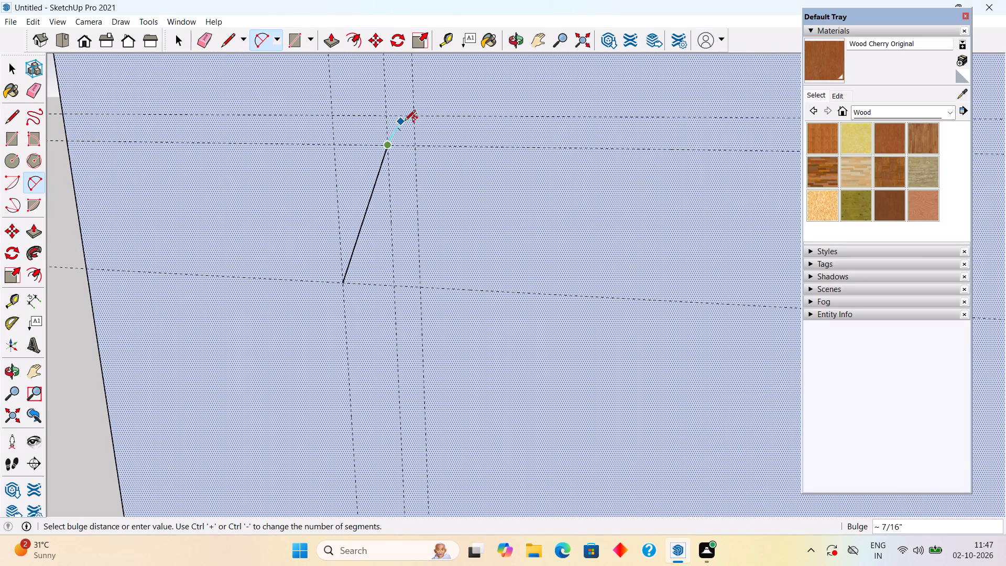
pyautogui.click(404, 122)
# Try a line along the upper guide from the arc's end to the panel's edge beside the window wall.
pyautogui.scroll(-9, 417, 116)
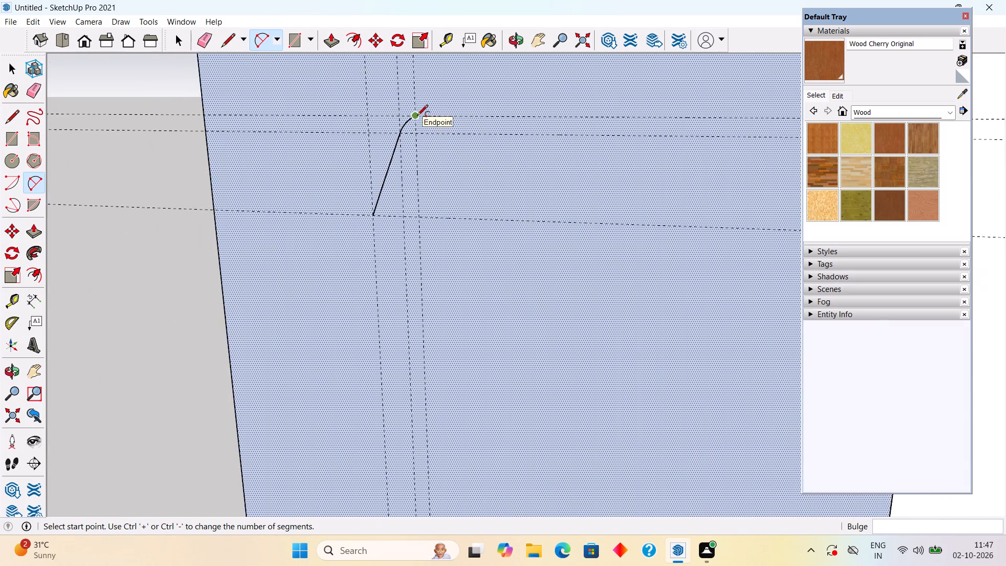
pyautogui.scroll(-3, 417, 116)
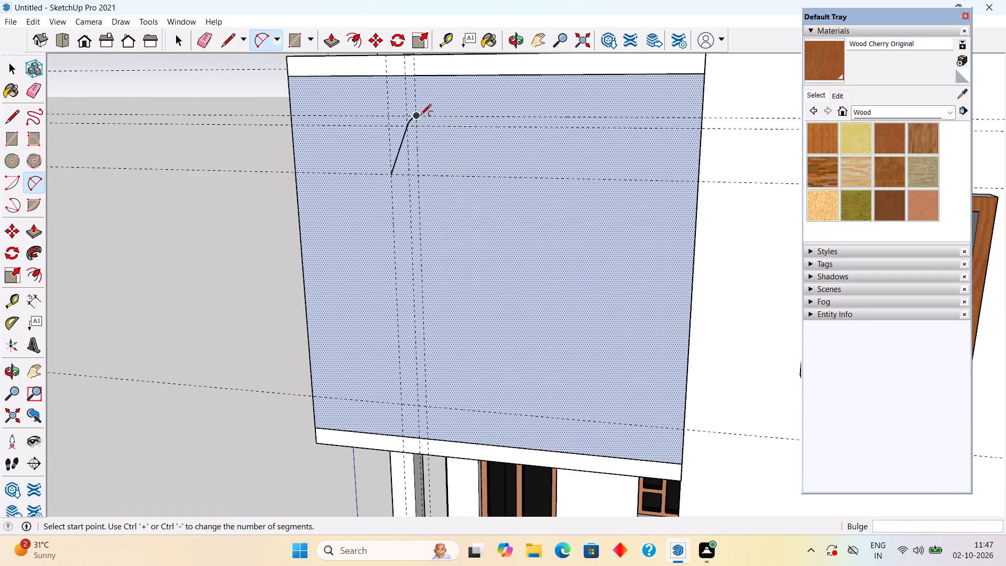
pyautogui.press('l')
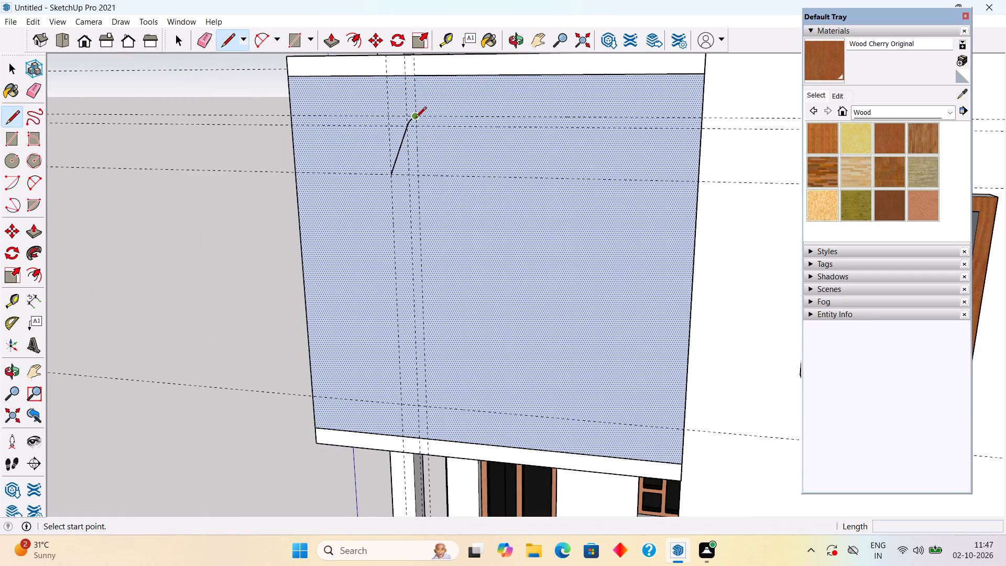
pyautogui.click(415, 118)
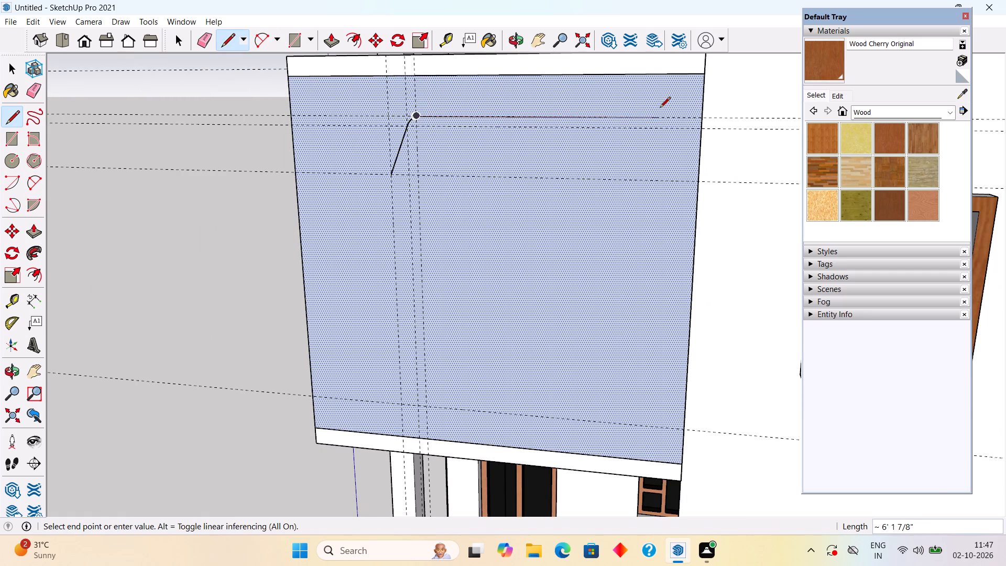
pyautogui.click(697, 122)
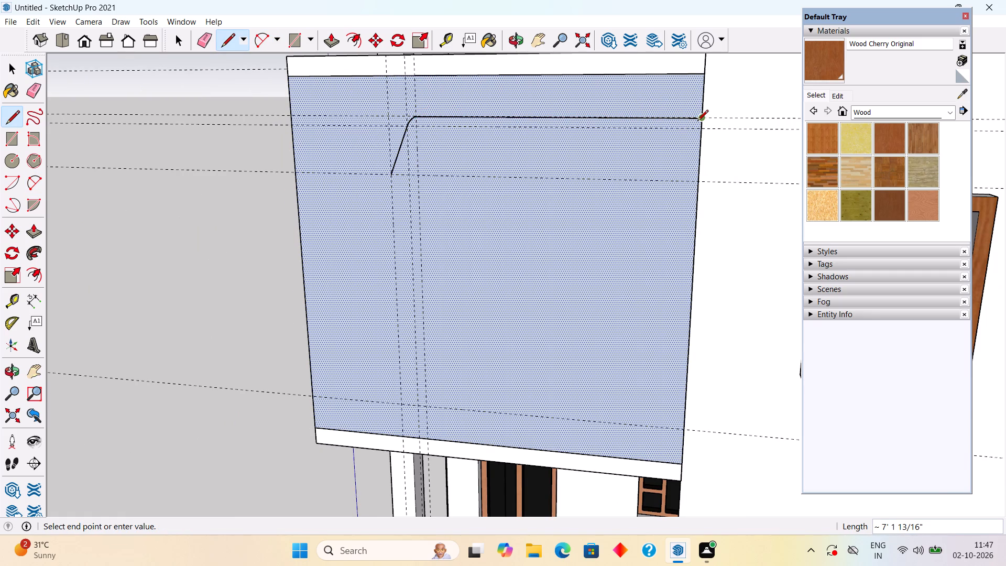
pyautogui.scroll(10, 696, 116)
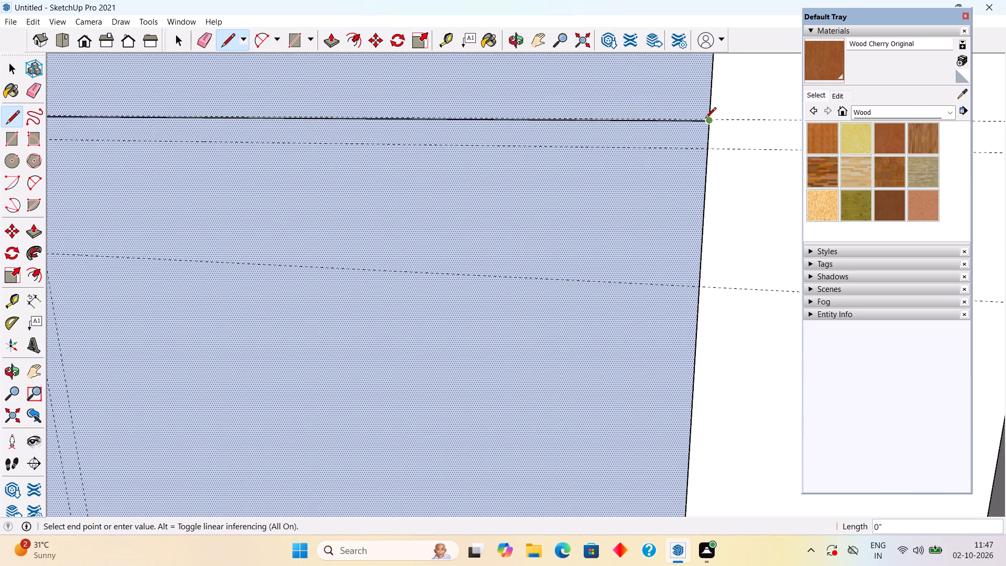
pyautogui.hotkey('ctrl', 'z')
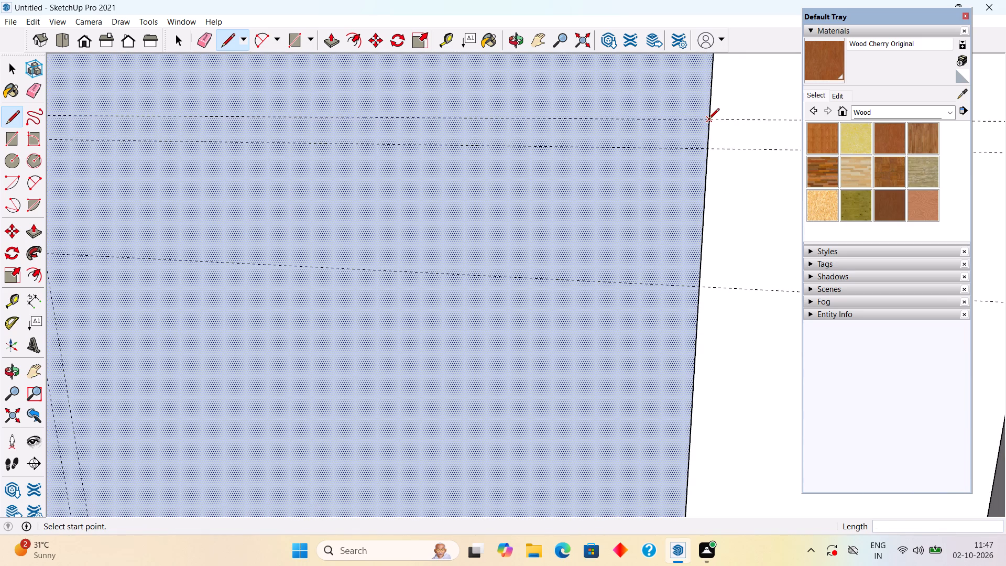
# Draw a 7' 1 1/2" line along the upper guide from the panel's edge beside the window wall to the arc's end.
pyautogui.click(708, 120)
pyautogui.scroll(-4, 422, 112)
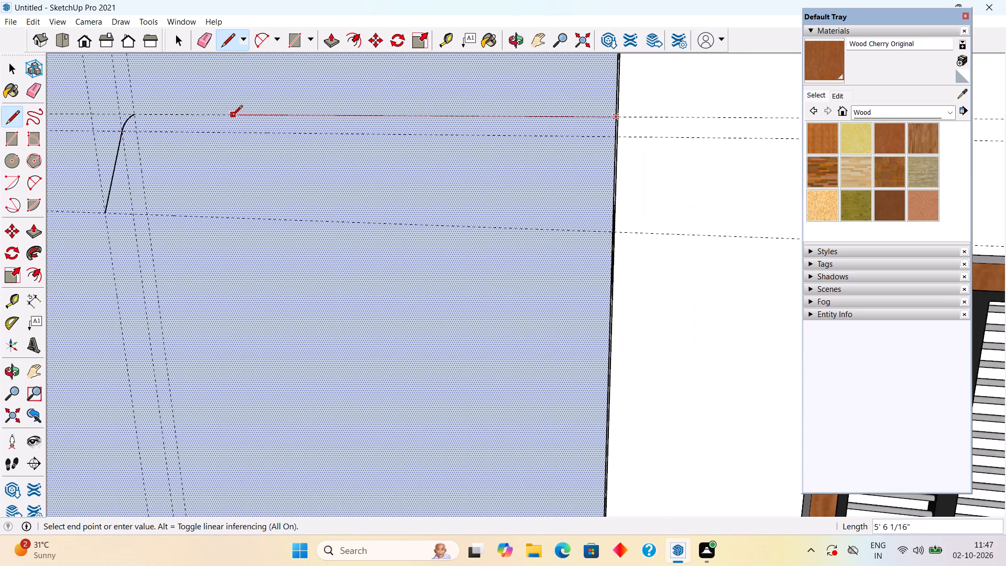
pyautogui.click(139, 113)
pyautogui.press('space')
# Close the opening's outline with a line down the outer vertical guide and a 7' 10 1/2" line along the bottom guide to the panel's edge.
pyautogui.press('l')
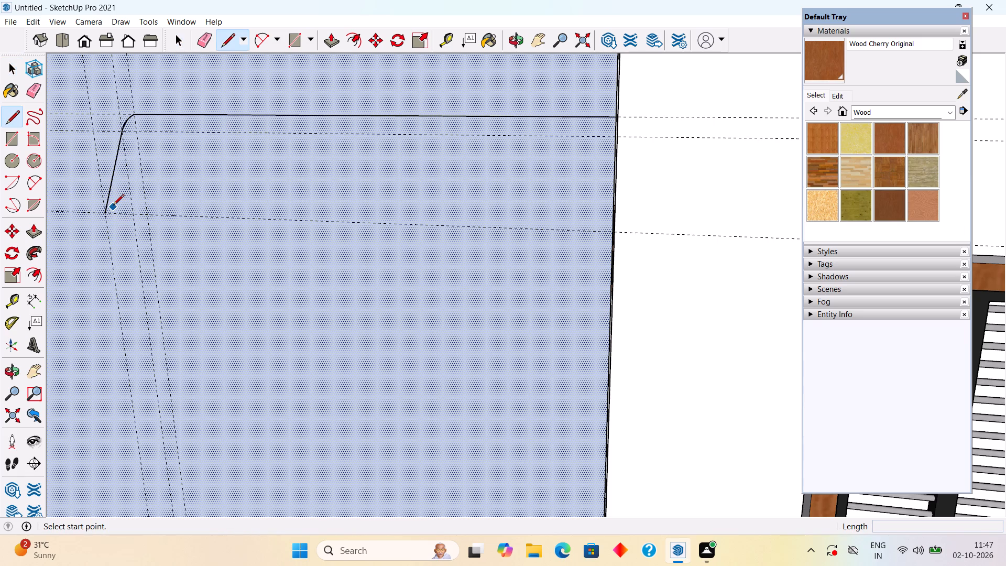
pyautogui.scroll(-8, 113, 206)
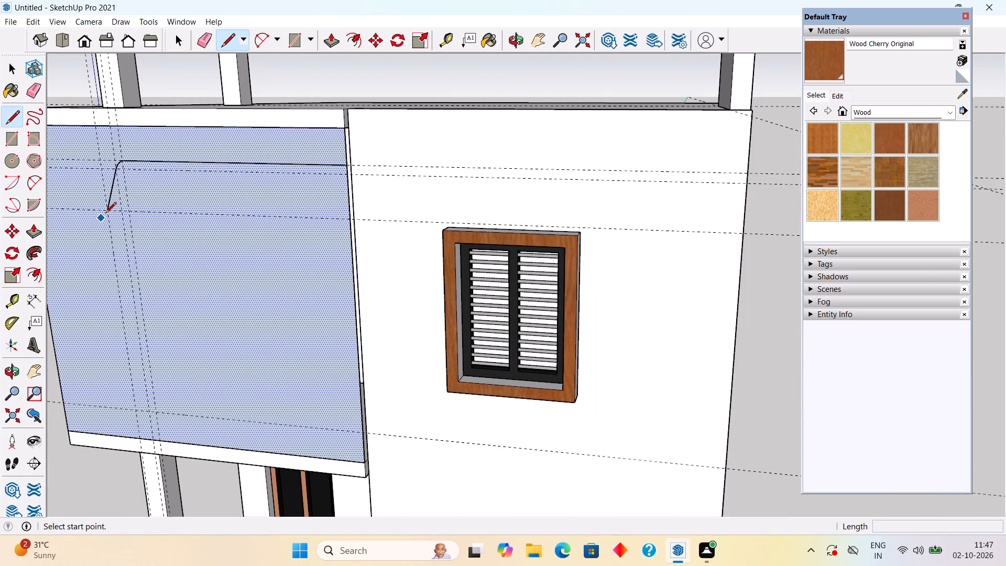
pyautogui.click(108, 214)
pyautogui.scroll(3, 105, 408)
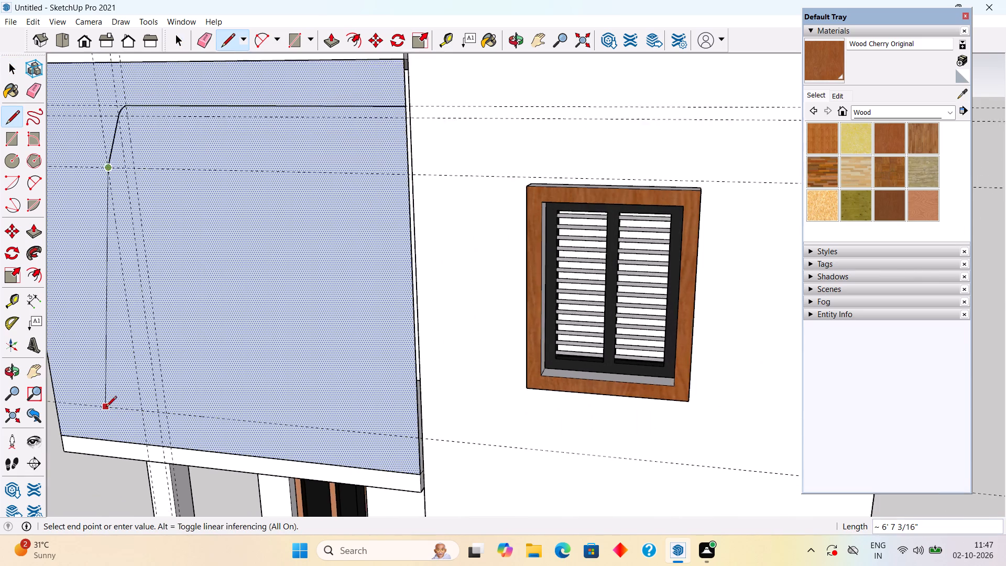
pyautogui.click(144, 412)
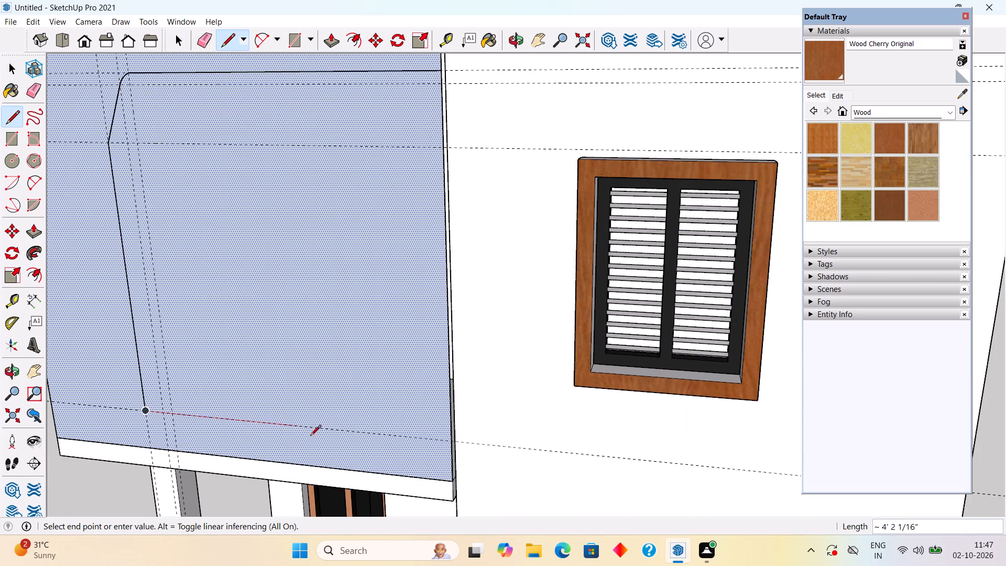
pyautogui.click(453, 436)
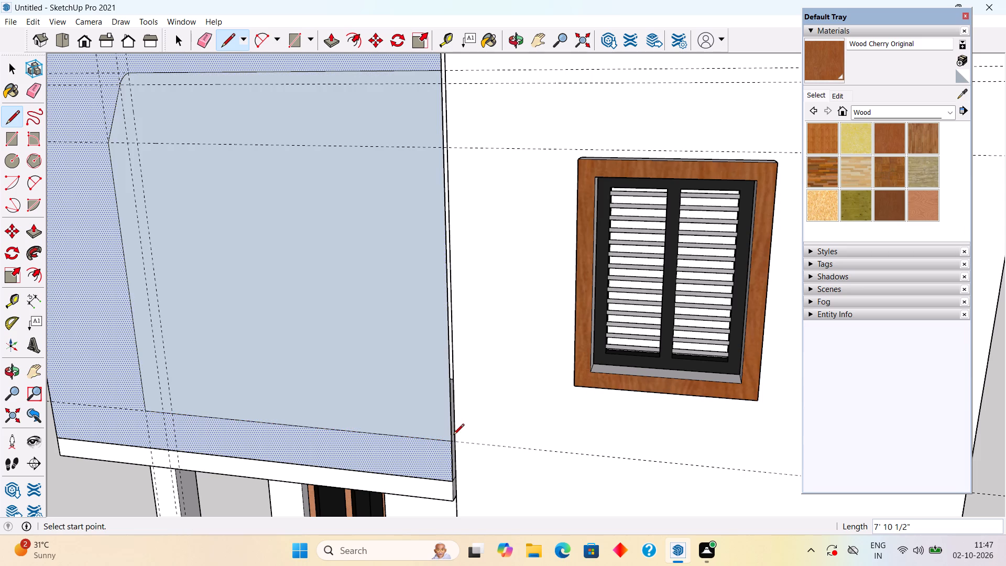
pyautogui.press('space')
# Delete the face inside the outline to cut the opening through the top balcony panel.
pyautogui.scroll(-4, 235, 362)
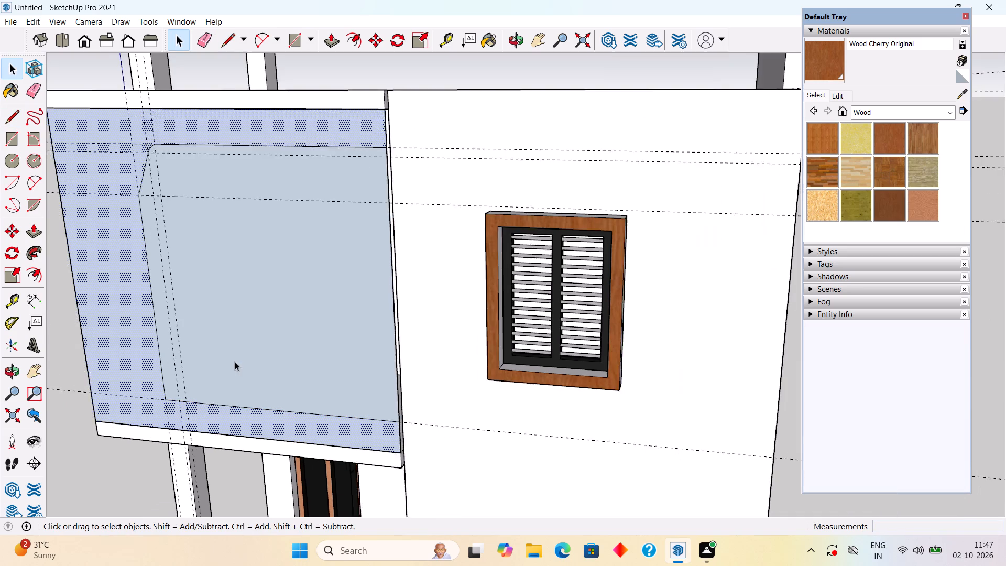
pyautogui.moveTo(255, 315); pyautogui.dragTo(348, 280, button='middle')
pyautogui.click(349, 280)
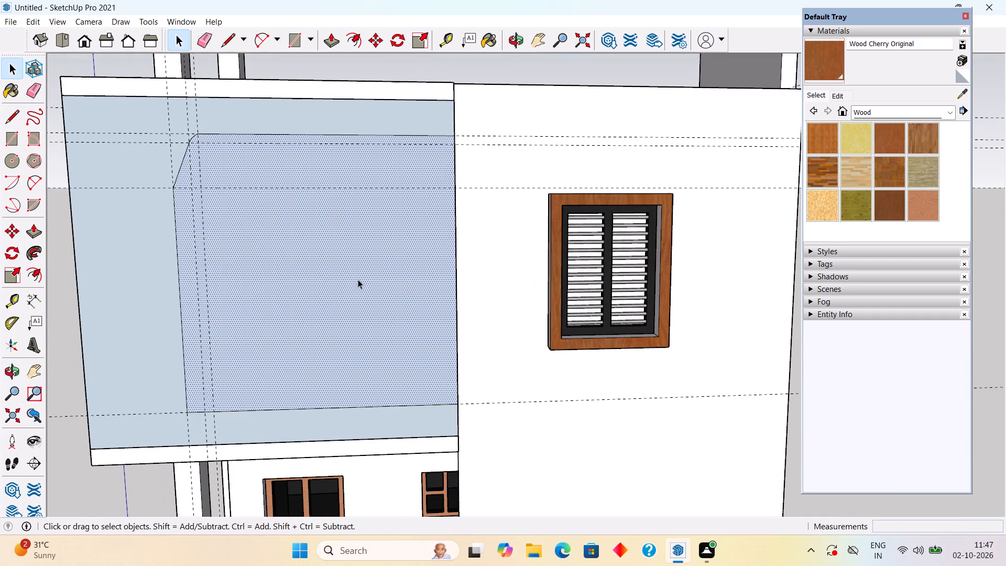
pyautogui.press('Delete')
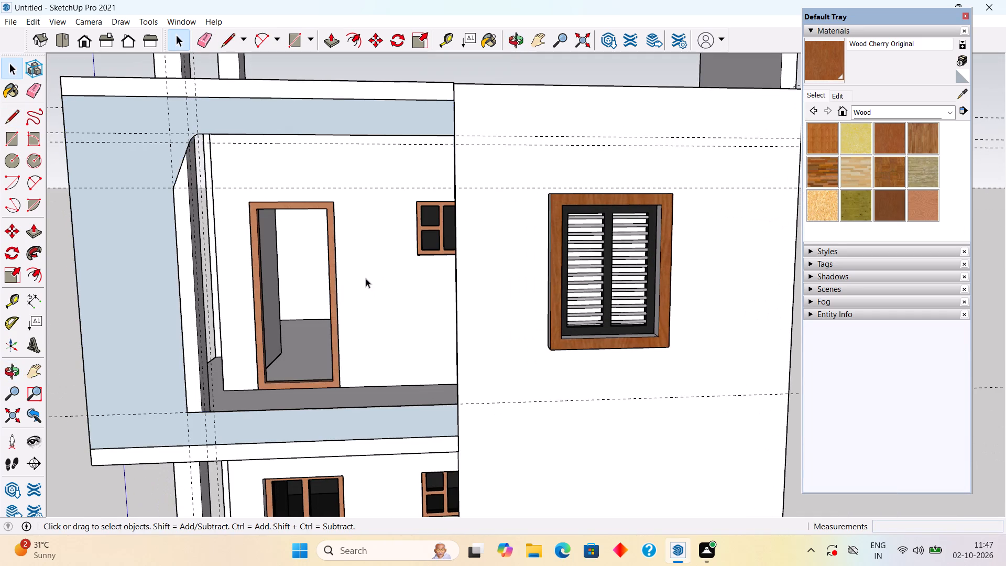
pyautogui.scroll(-3, 323, 296)
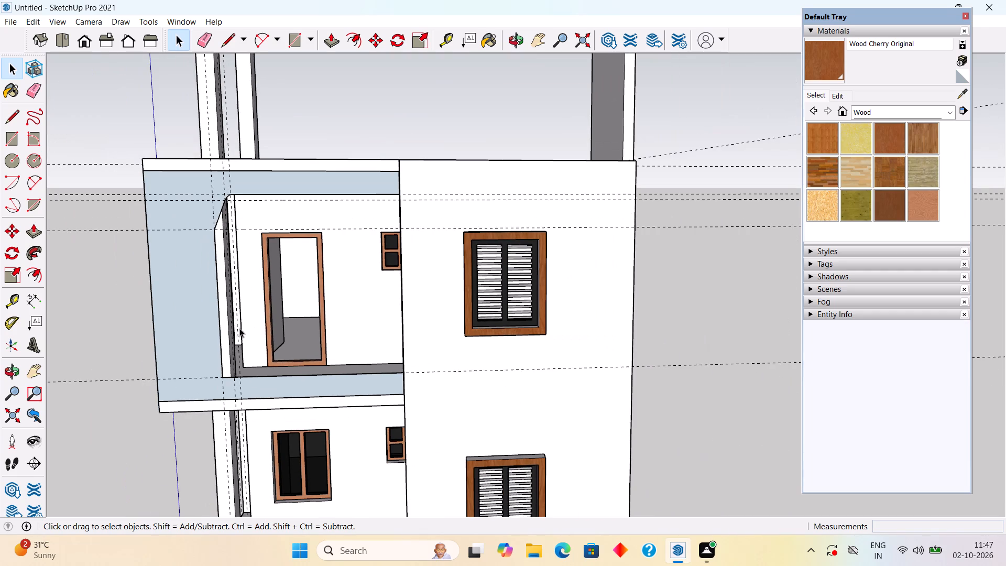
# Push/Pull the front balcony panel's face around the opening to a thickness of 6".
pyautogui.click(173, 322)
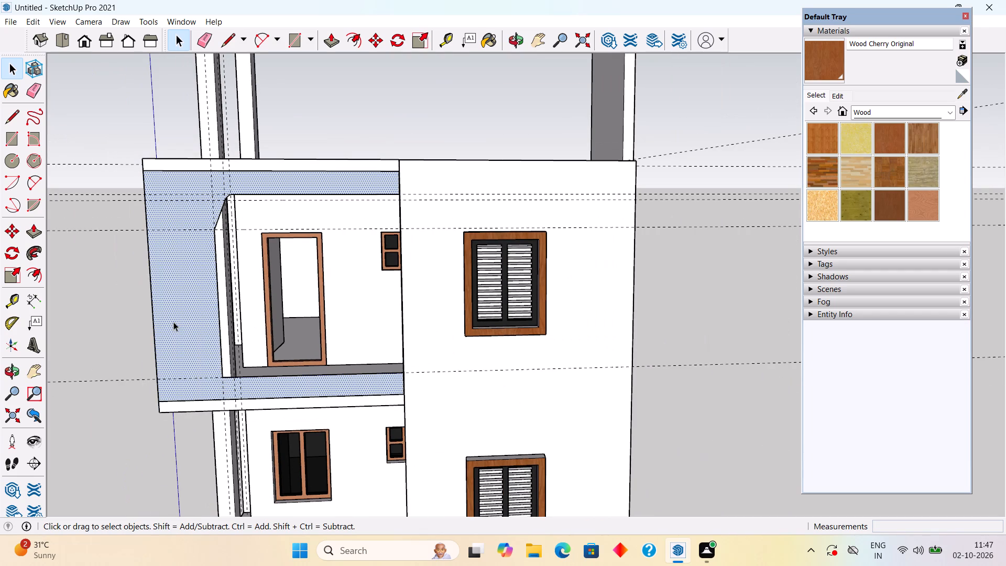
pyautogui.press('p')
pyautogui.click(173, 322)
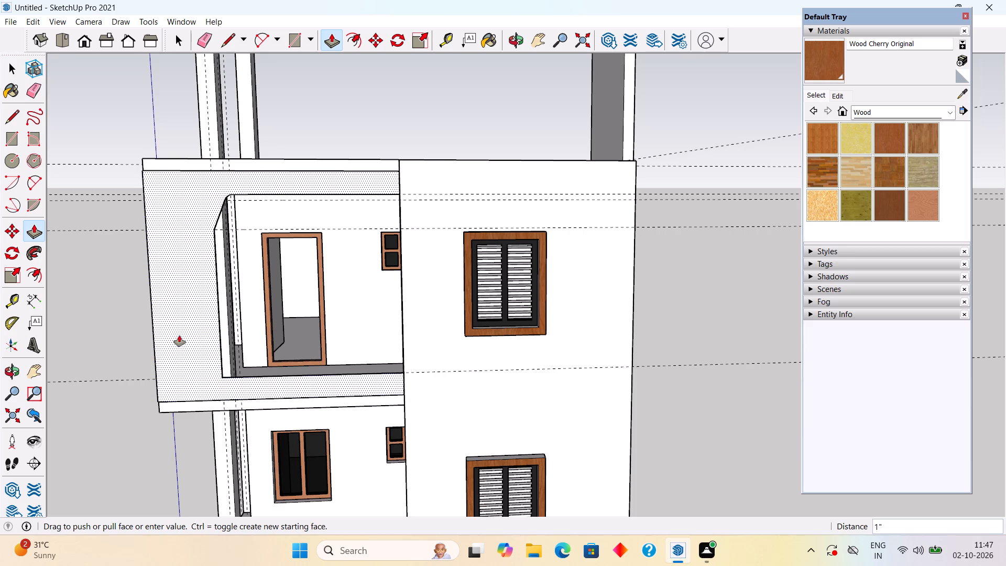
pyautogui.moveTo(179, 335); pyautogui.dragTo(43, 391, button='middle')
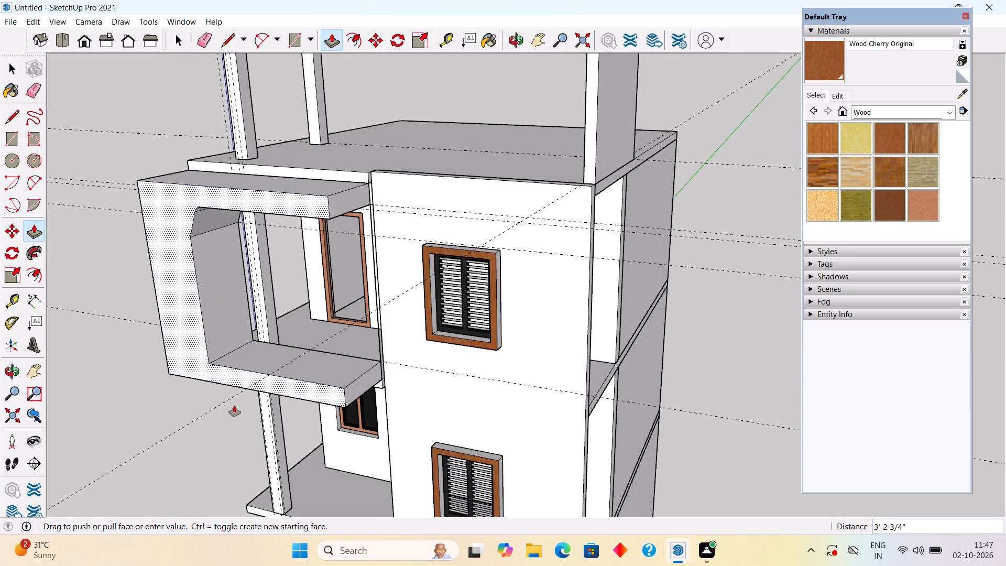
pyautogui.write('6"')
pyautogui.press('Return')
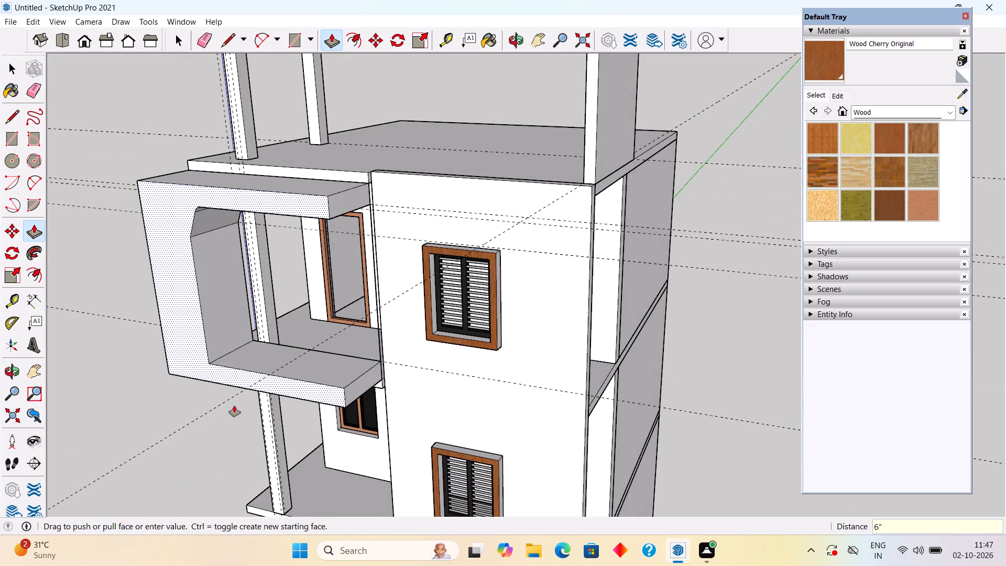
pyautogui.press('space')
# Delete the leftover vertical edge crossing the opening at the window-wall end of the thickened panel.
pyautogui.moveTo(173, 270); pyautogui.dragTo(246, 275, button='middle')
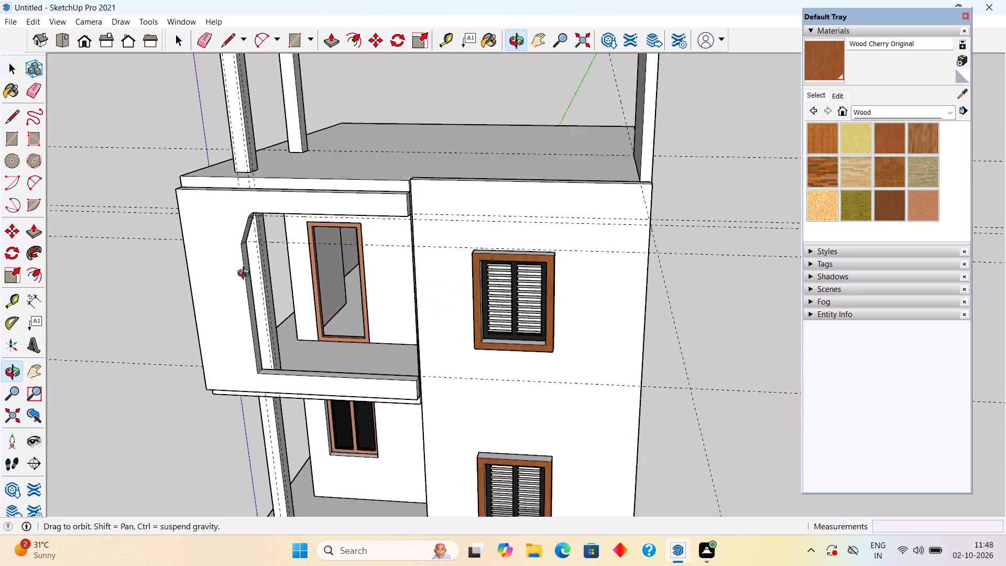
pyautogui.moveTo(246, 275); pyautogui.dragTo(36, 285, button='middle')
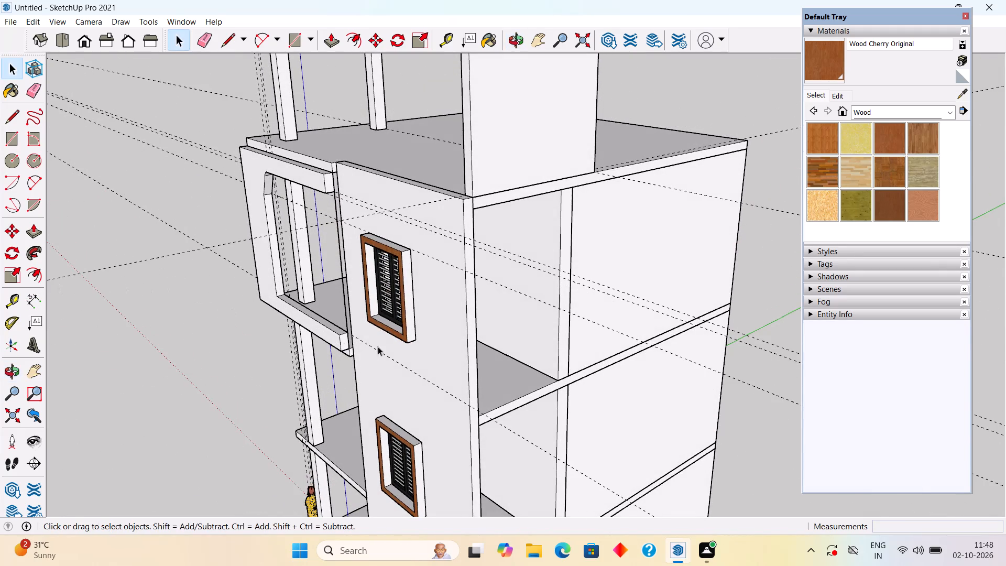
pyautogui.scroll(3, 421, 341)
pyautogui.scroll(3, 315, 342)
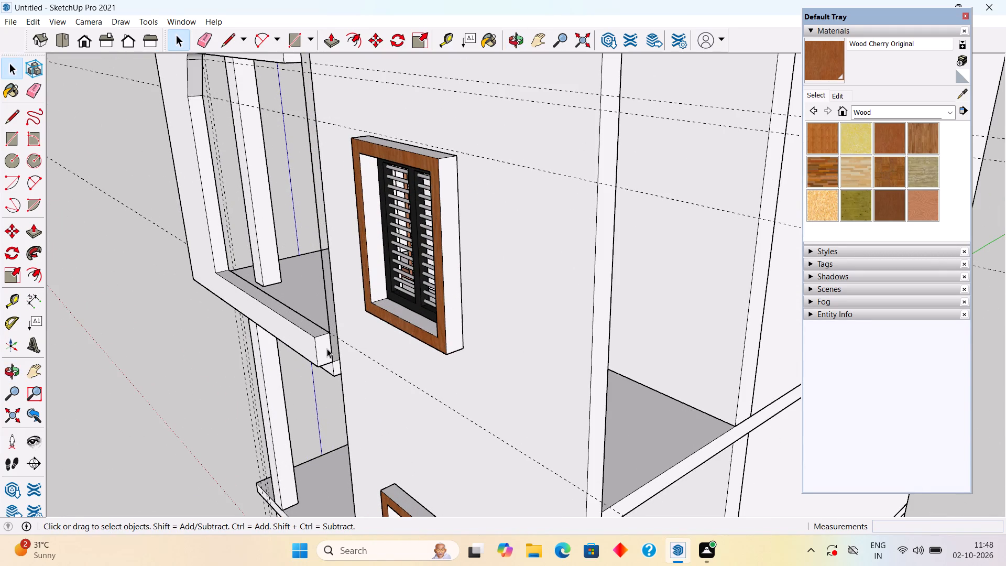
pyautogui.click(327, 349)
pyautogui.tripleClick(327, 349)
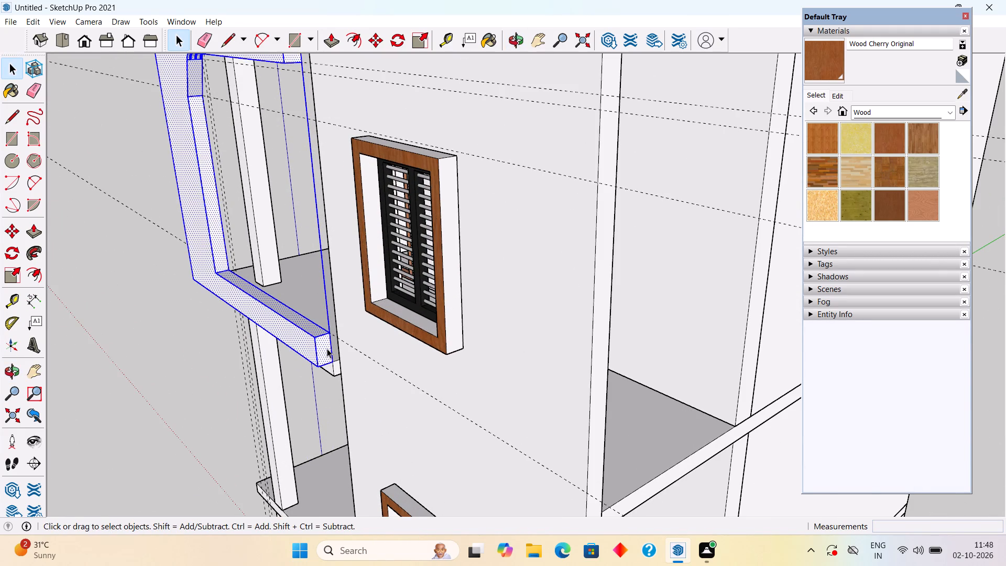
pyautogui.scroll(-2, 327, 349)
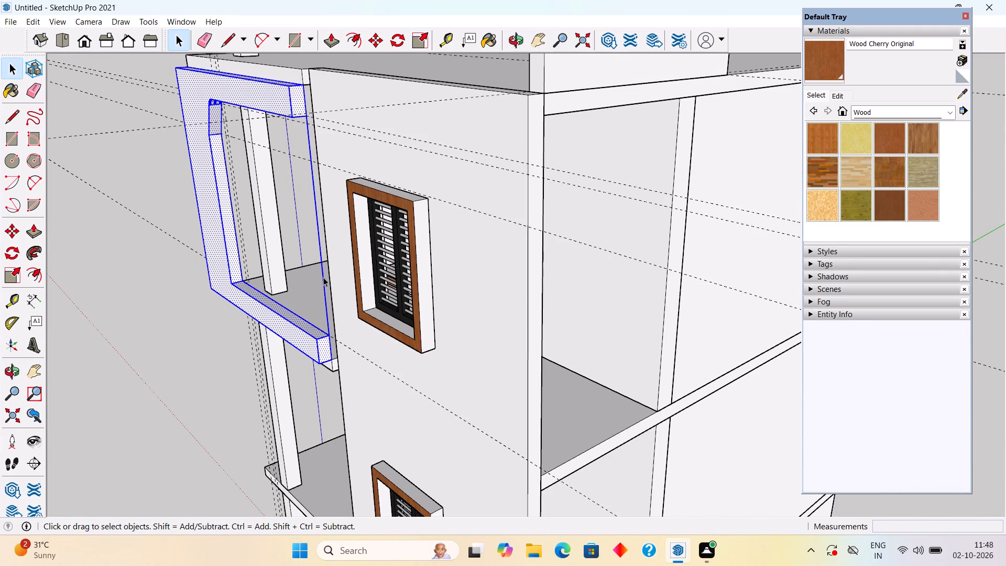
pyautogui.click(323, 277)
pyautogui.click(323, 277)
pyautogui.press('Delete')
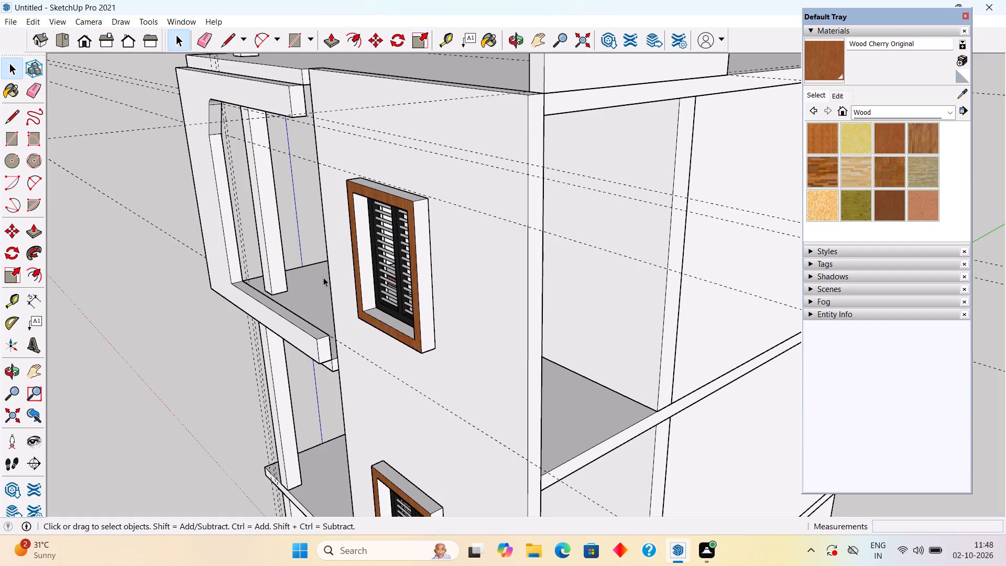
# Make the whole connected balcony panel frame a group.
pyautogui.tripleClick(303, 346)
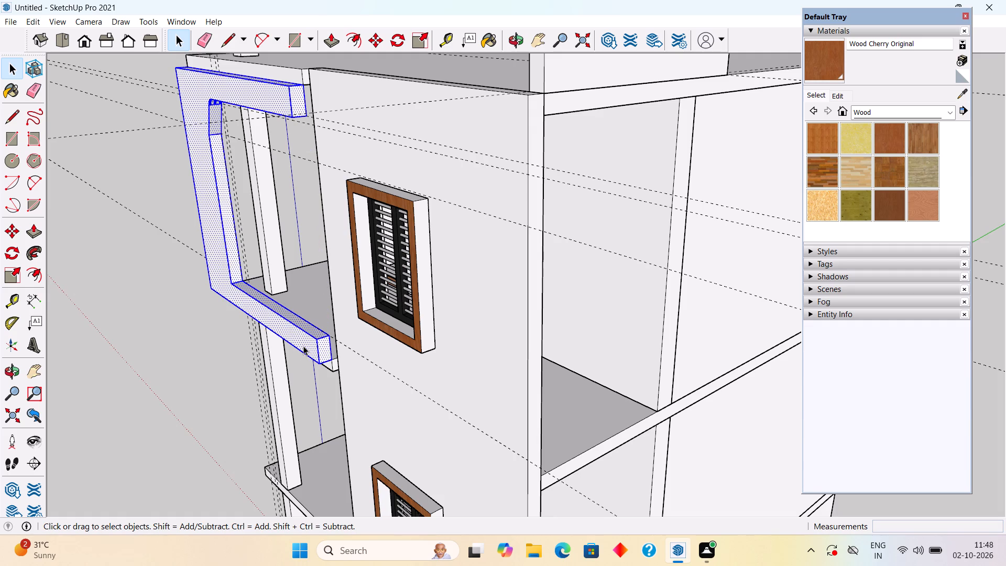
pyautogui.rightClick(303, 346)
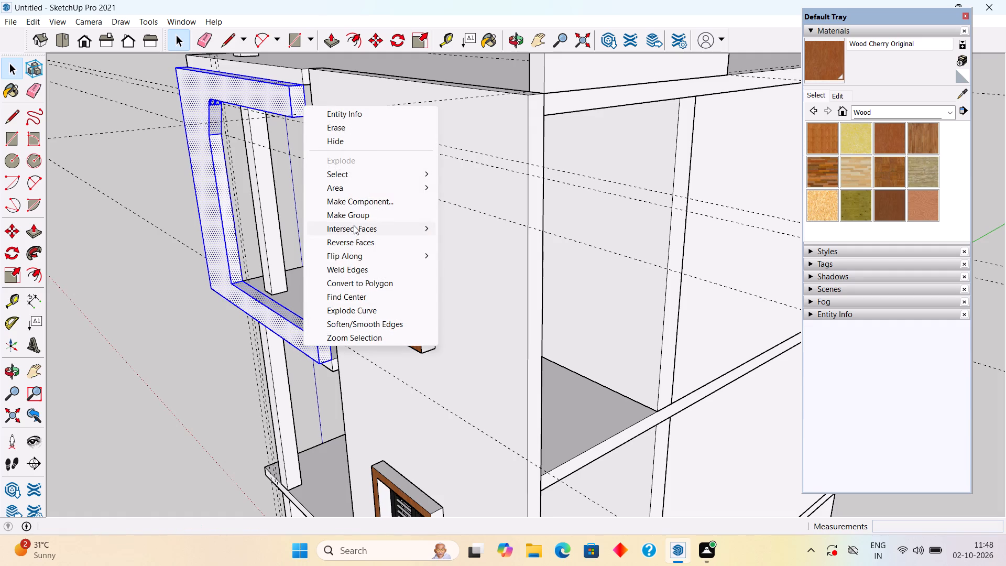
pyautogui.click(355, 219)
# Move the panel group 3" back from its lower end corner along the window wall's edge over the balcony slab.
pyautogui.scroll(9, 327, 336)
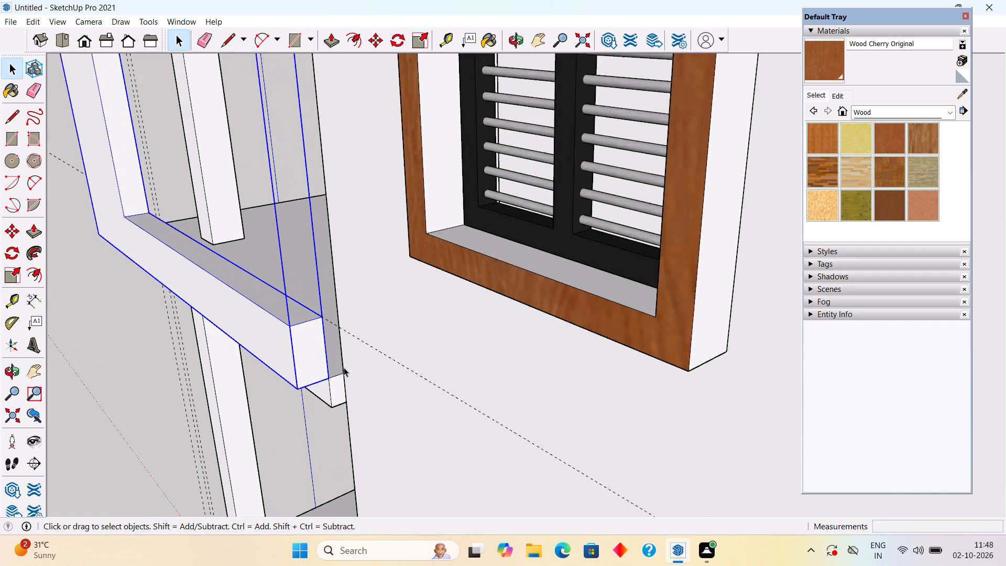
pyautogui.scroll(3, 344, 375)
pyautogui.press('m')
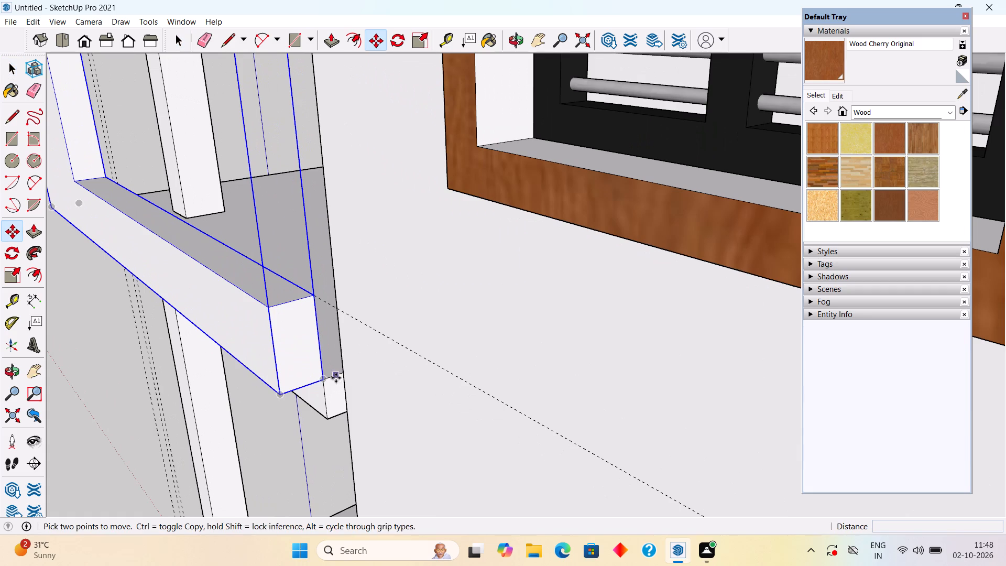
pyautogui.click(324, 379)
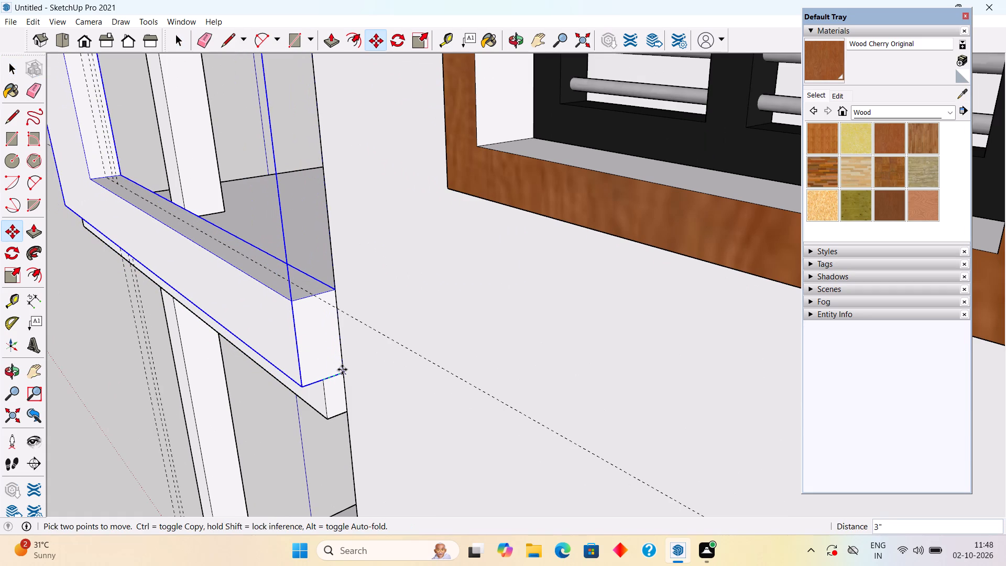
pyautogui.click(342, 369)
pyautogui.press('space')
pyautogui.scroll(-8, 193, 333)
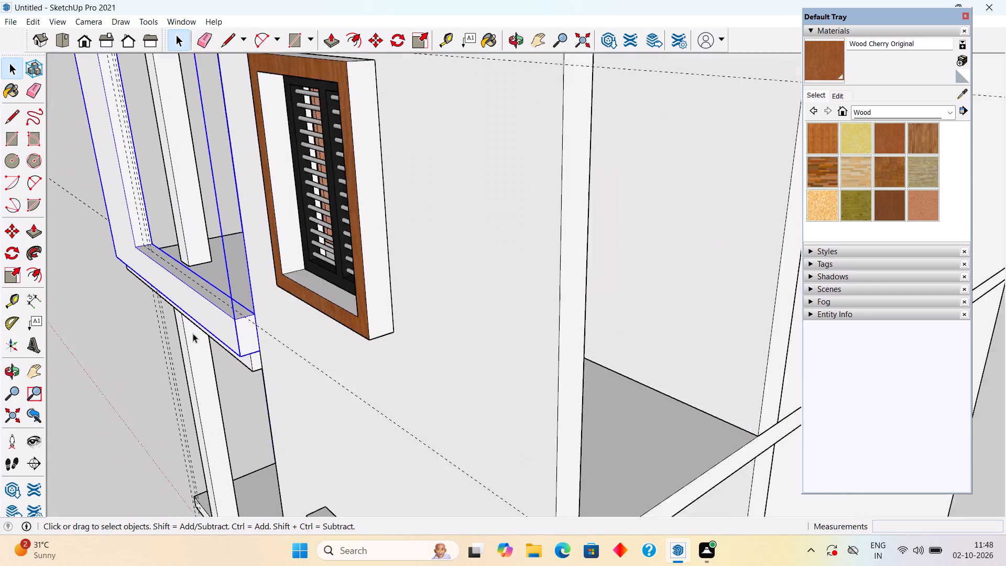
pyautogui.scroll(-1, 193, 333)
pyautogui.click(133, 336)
# Examine the balcony panel frame from the front and both sides of the house.
pyautogui.moveTo(168, 303); pyautogui.dragTo(230, 303, button='middle')
pyautogui.scroll(-5, 199, 298)
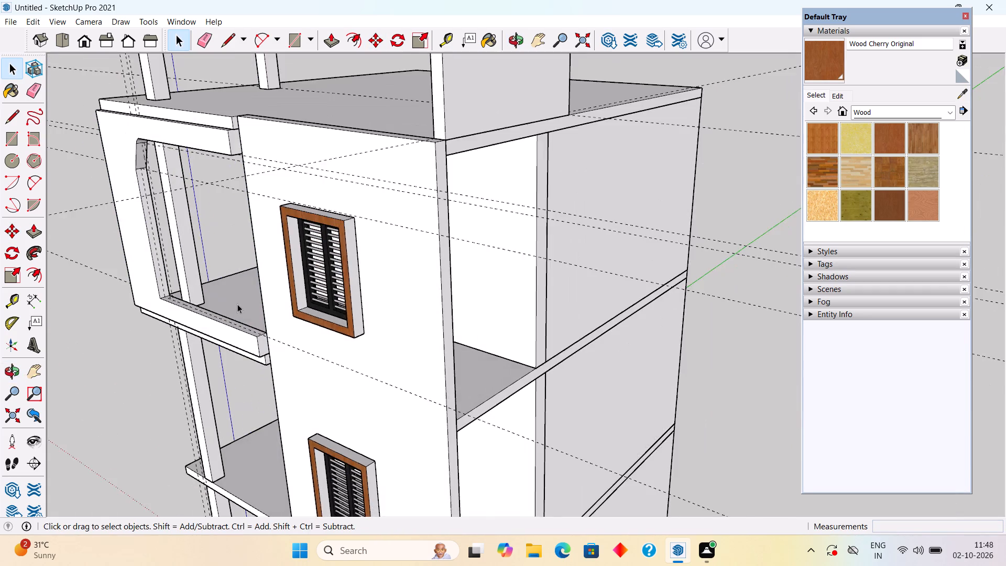
pyautogui.scroll(-3, 237, 304)
pyautogui.moveTo(241, 317); pyautogui.dragTo(439, 246, button='middle')
pyautogui.moveTo(78, 234); pyautogui.dragTo(248, 241, button='middle')
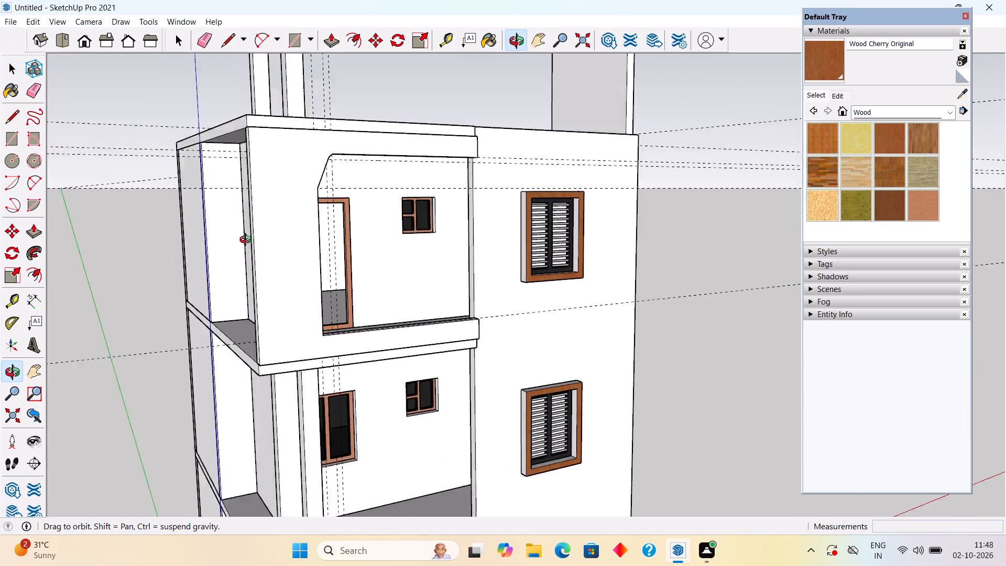
pyautogui.moveTo(248, 241); pyautogui.dragTo(283, 221, button='middle')
pyautogui.scroll(-3, 283, 221)
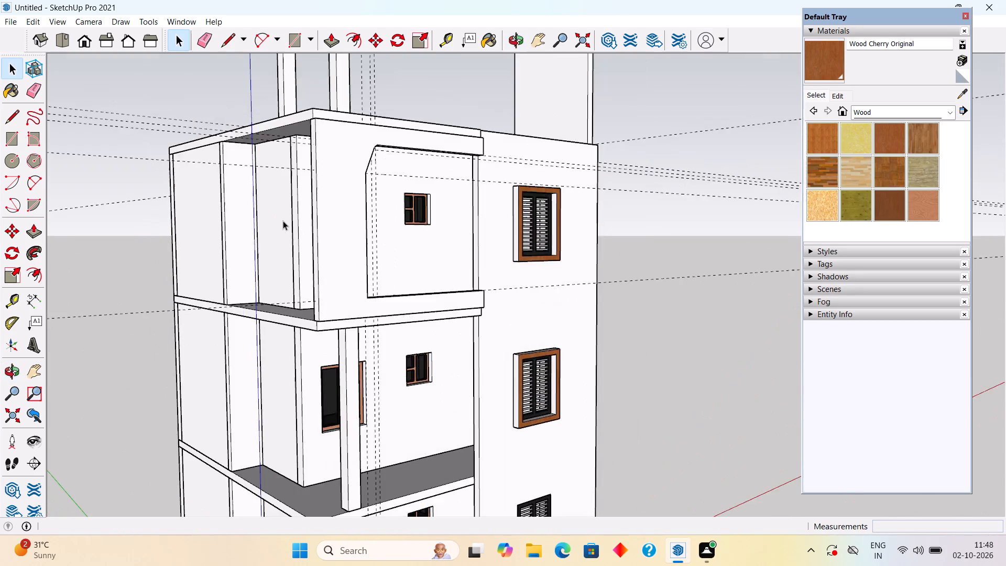
pyautogui.scroll(-4, 283, 221)
pyautogui.click(653, 354)
pyautogui.moveTo(219, 290); pyautogui.dragTo(217, 290, button='middle')
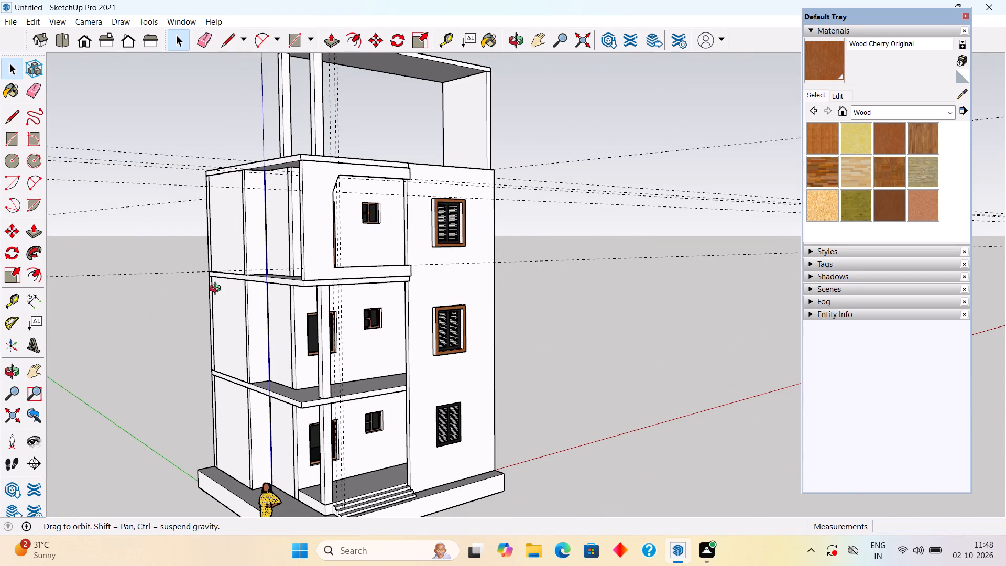
pyautogui.moveTo(217, 290); pyautogui.dragTo(87, 342, button='middle')
pyautogui.moveTo(174, 320); pyautogui.dragTo(103, 342, button='middle')
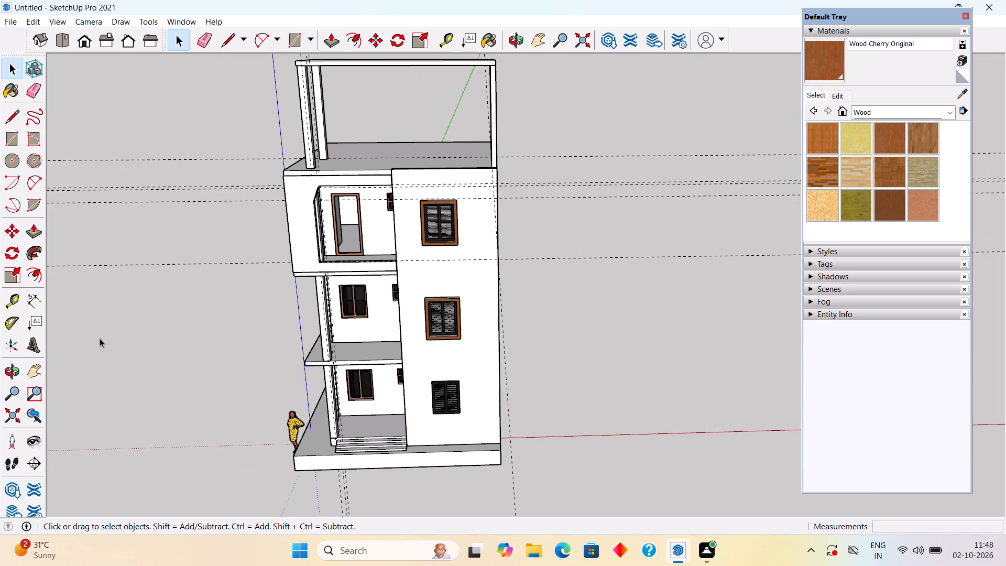
# Examine up close how the panel group's upper and lower arms meet the window wall, opening the group for editing.
pyautogui.scroll(4, 369, 205)
pyautogui.scroll(6, 400, 172)
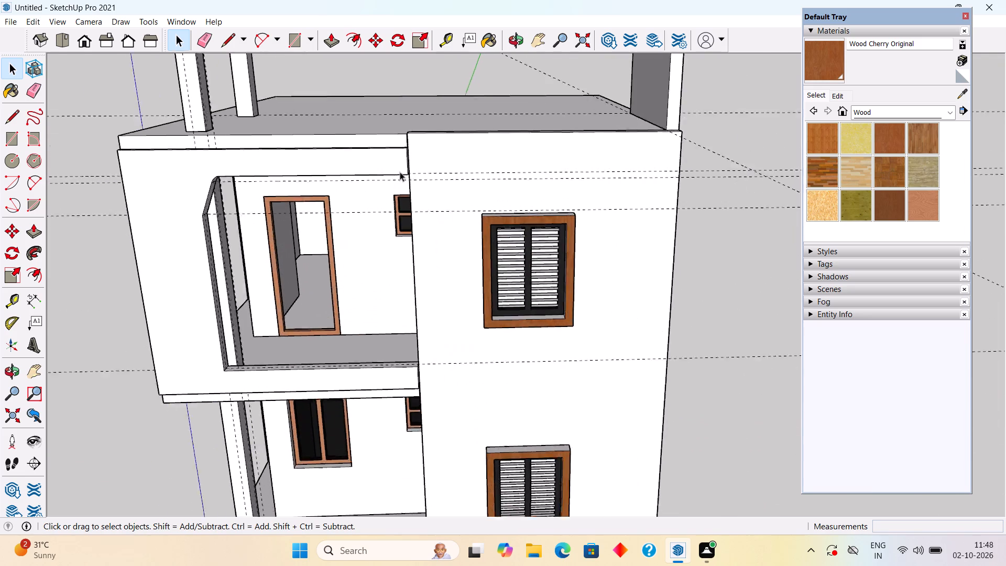
pyautogui.scroll(2, 400, 172)
pyautogui.moveTo(396, 163); pyautogui.dragTo(263, 146, button='middle')
pyautogui.scroll(3, 325, 140)
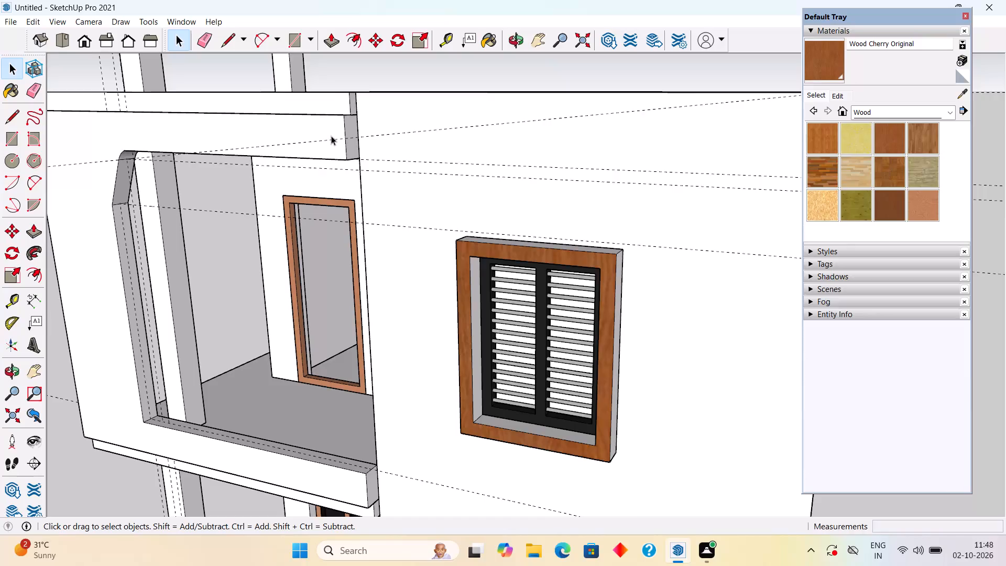
pyautogui.scroll(3, 338, 133)
pyautogui.click(352, 125)
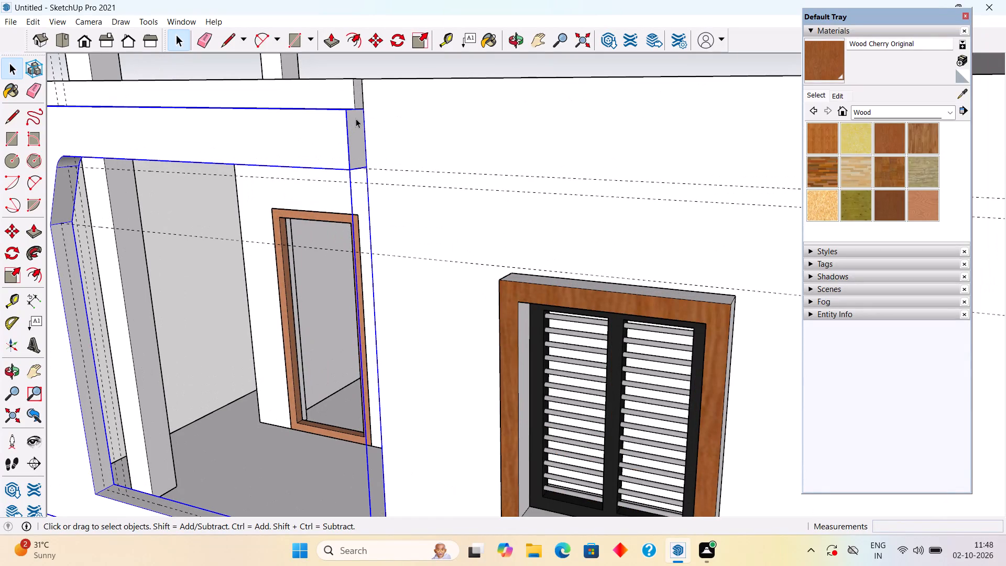
pyautogui.moveTo(334, 143); pyautogui.dragTo(344, 123, button='middle')
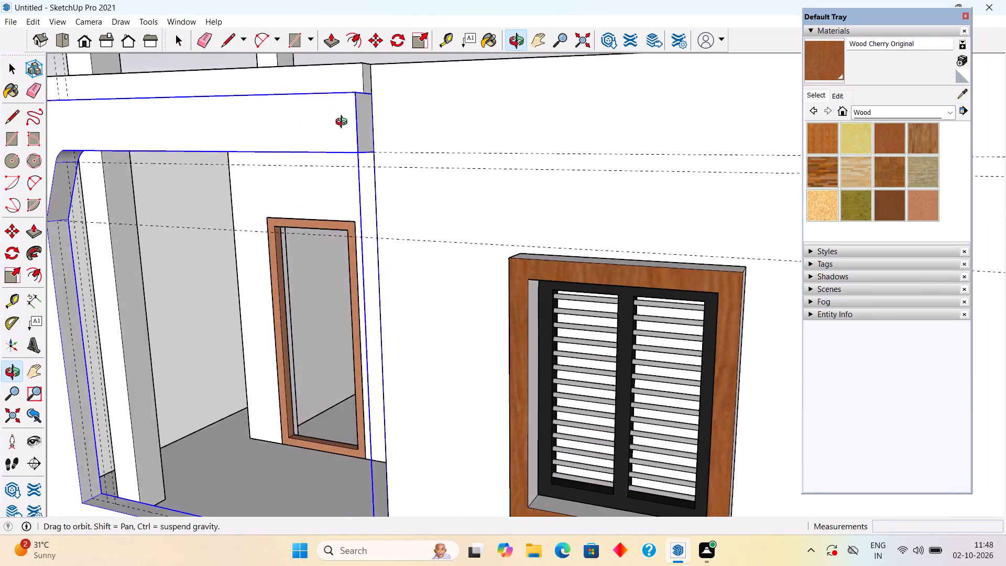
pyautogui.moveTo(344, 123); pyautogui.dragTo(404, 61, button='middle')
pyautogui.scroll(-3, 404, 61)
pyautogui.moveTo(402, 94); pyautogui.dragTo(410, 96, button='middle')
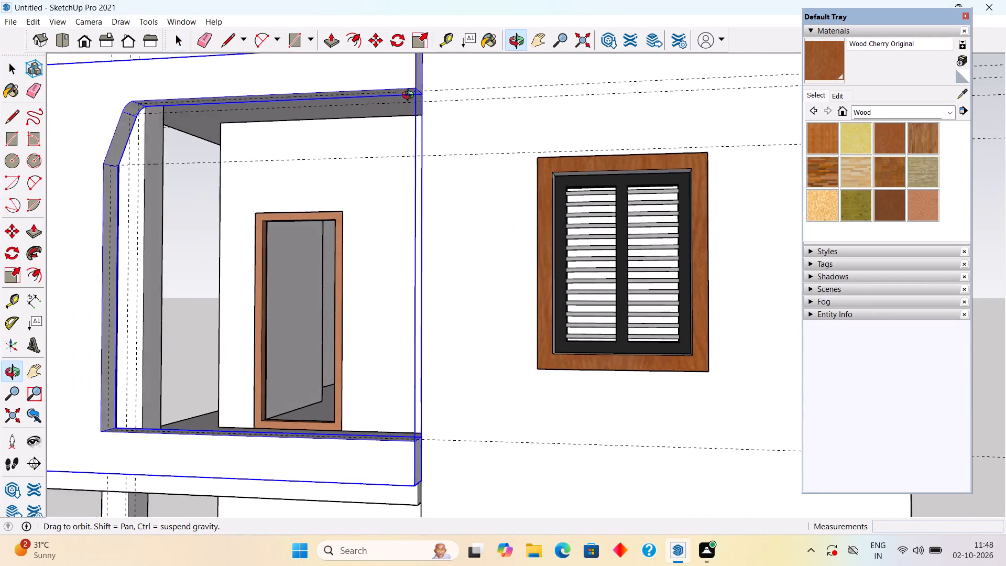
pyautogui.moveTo(410, 96); pyautogui.dragTo(433, 108, button='middle')
pyautogui.tripleClick(410, 82)
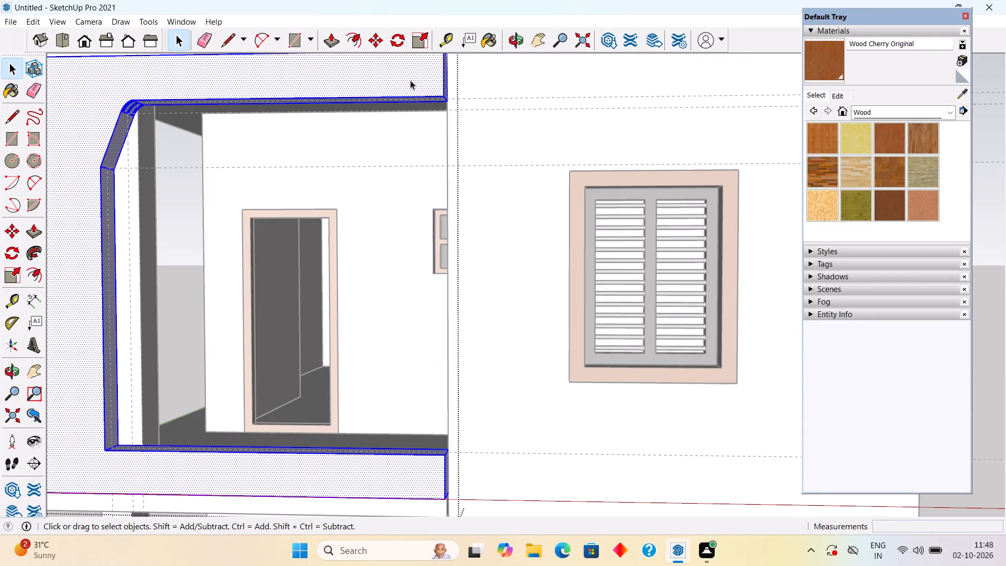
pyautogui.moveTo(436, 124); pyautogui.dragTo(479, 180, button='middle')
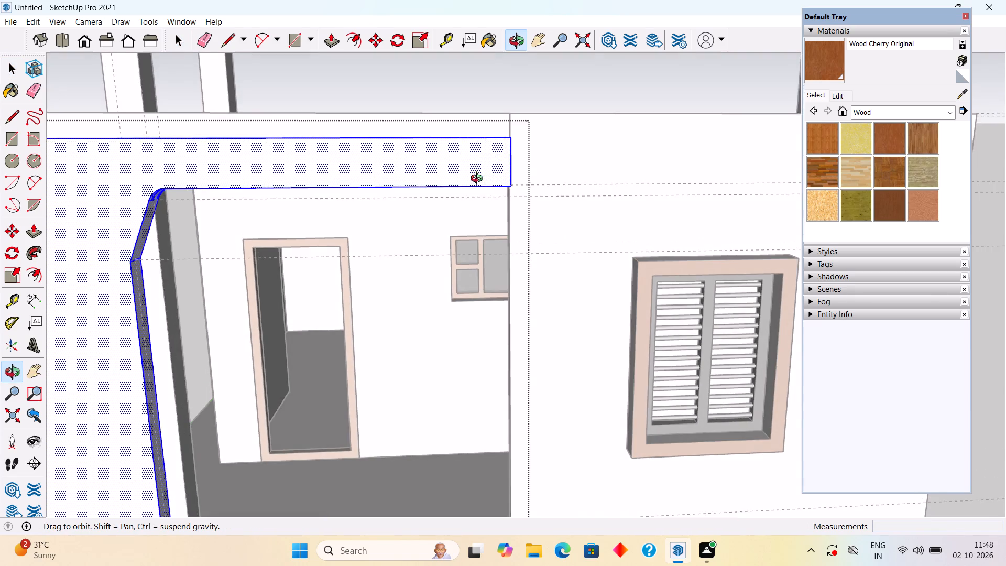
pyautogui.moveTo(479, 180); pyautogui.dragTo(490, 143, button='middle')
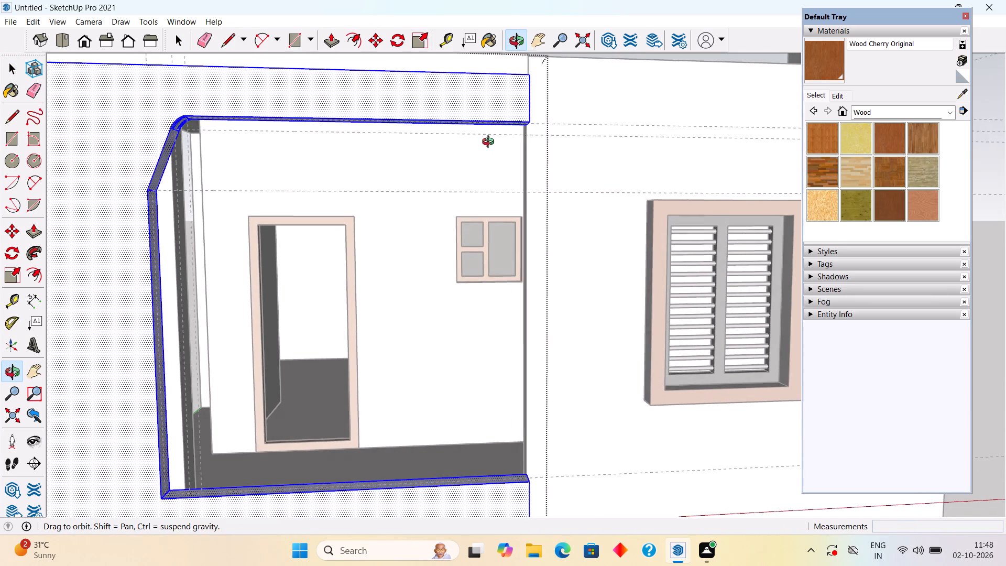
pyautogui.moveTo(490, 143); pyautogui.dragTo(483, 158, button='middle')
# Undo the panel edits back to the uncut face carrying only the opening's outline.
pyautogui.hotkey('ctrl', 'z')
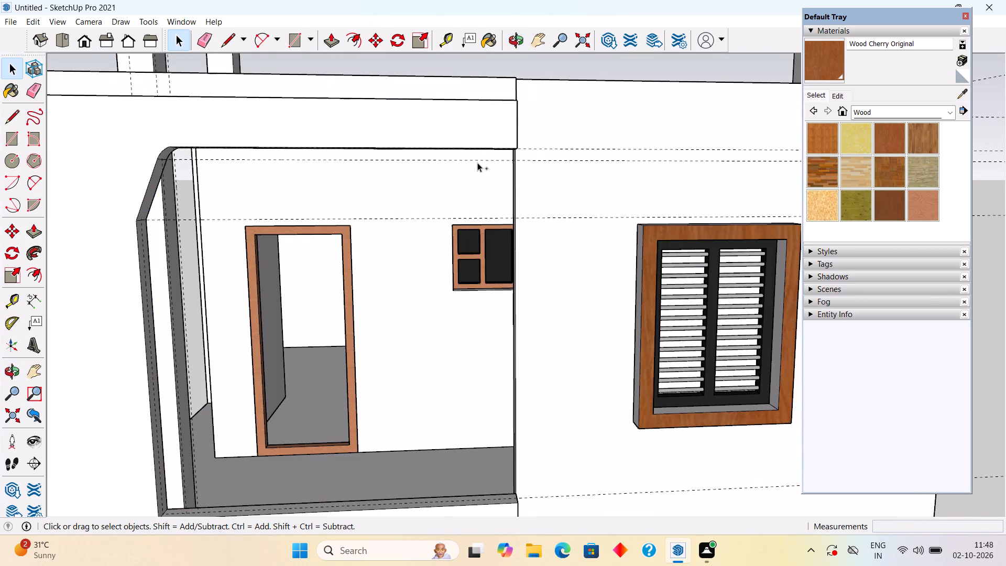
pyautogui.hotkey('ctrl', 'z')
pyautogui.hotkey('ctrl', 'z')
pyautogui.hotkey('ctrl', 'z')
pyautogui.hotkey('ctrl', 'z')
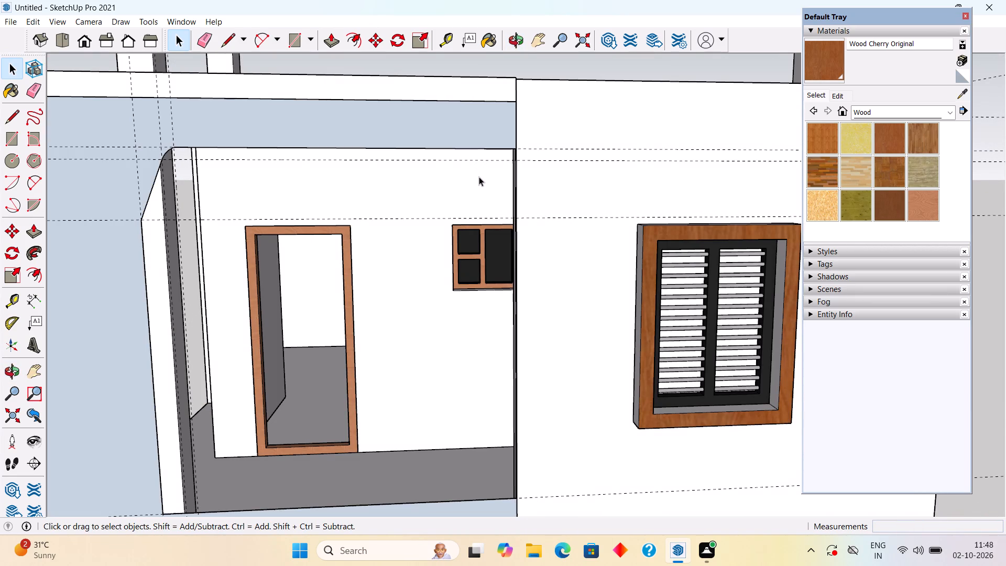
pyautogui.hotkey('ctrl', 'z')
# Place a vertical guide 6" inside the panel from its edge beside the window wall.
pyautogui.scroll(-4, 483, 176)
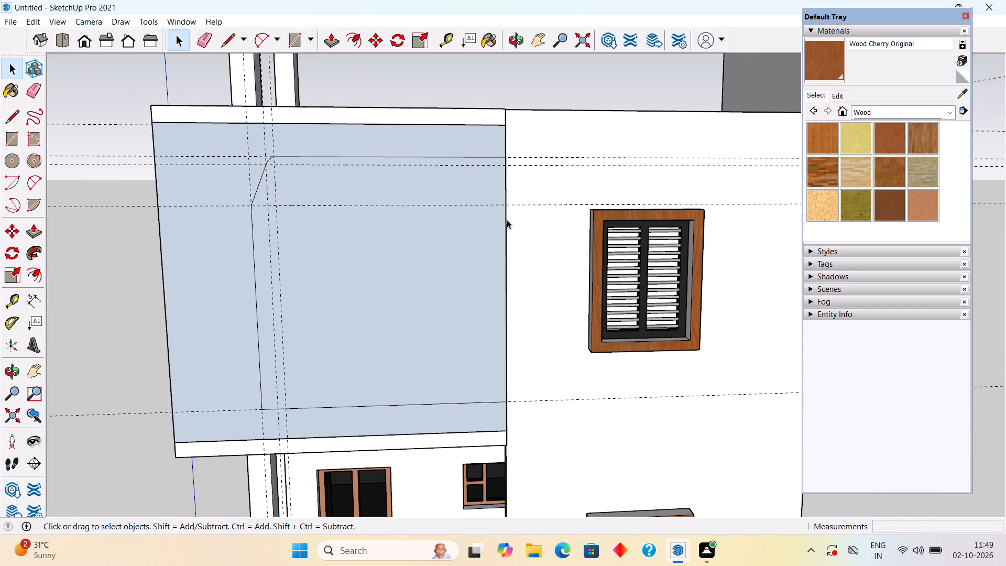
pyautogui.press('t')
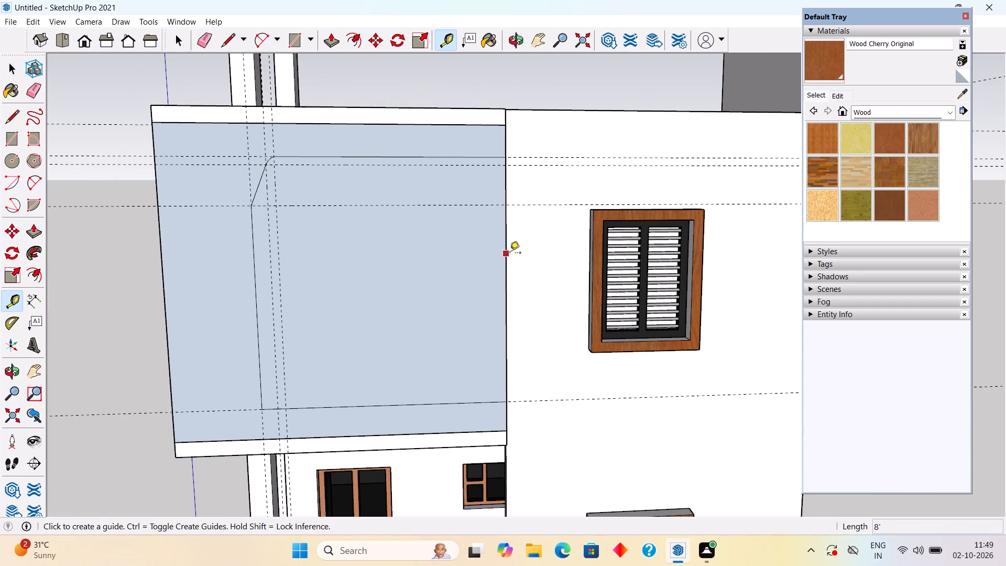
pyautogui.click(506, 260)
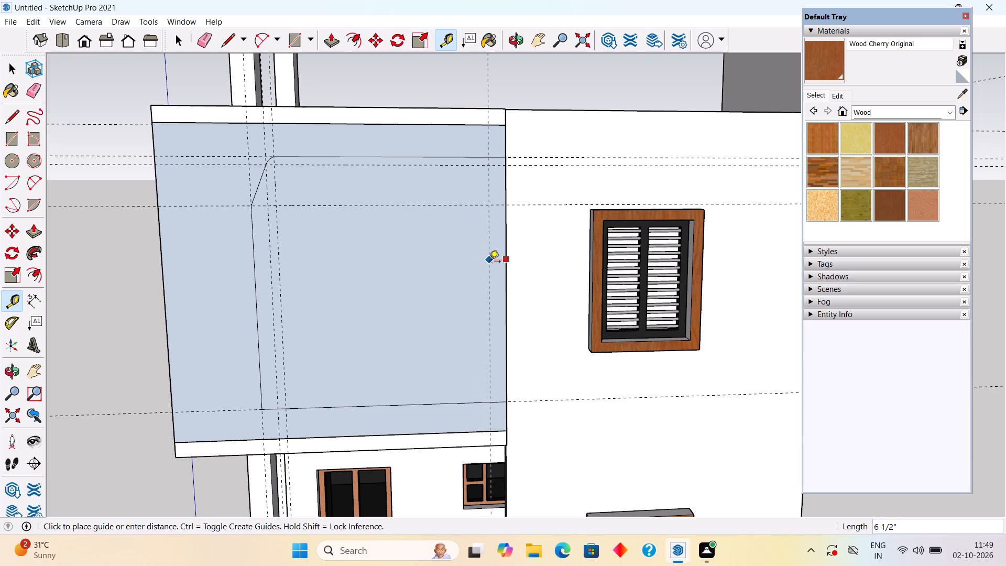
pyautogui.write('6"')
pyautogui.press('Return')
pyautogui.press('space')
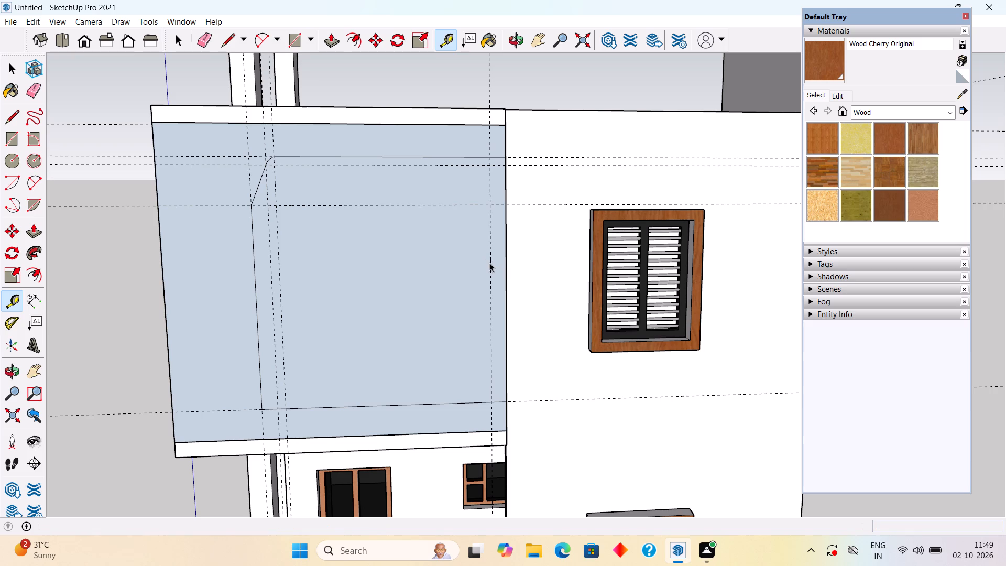
# Close the opening outline with a vertical line along the 6" guide and delete the enclosed face to cut the opening.
pyautogui.press('l')
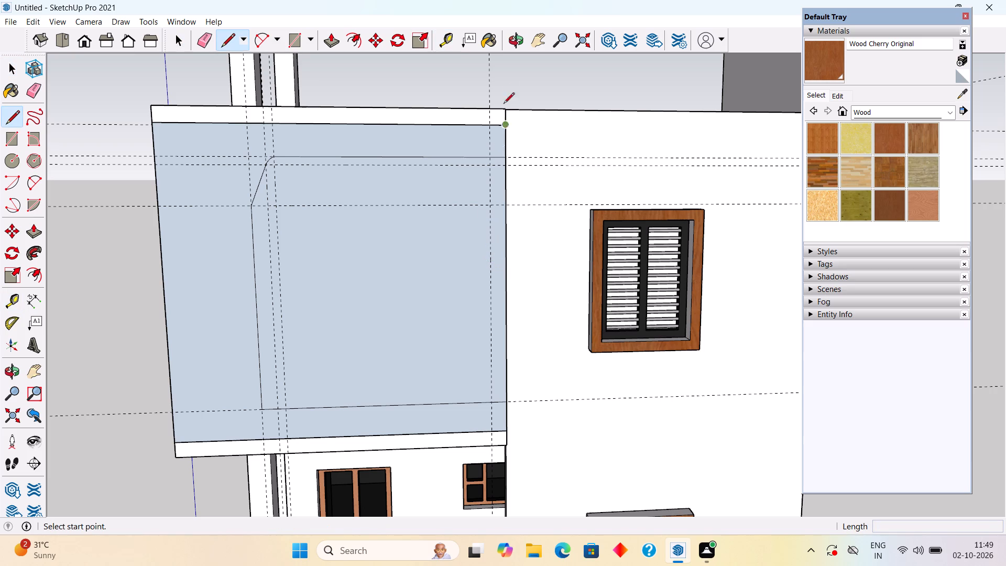
pyautogui.click(490, 159)
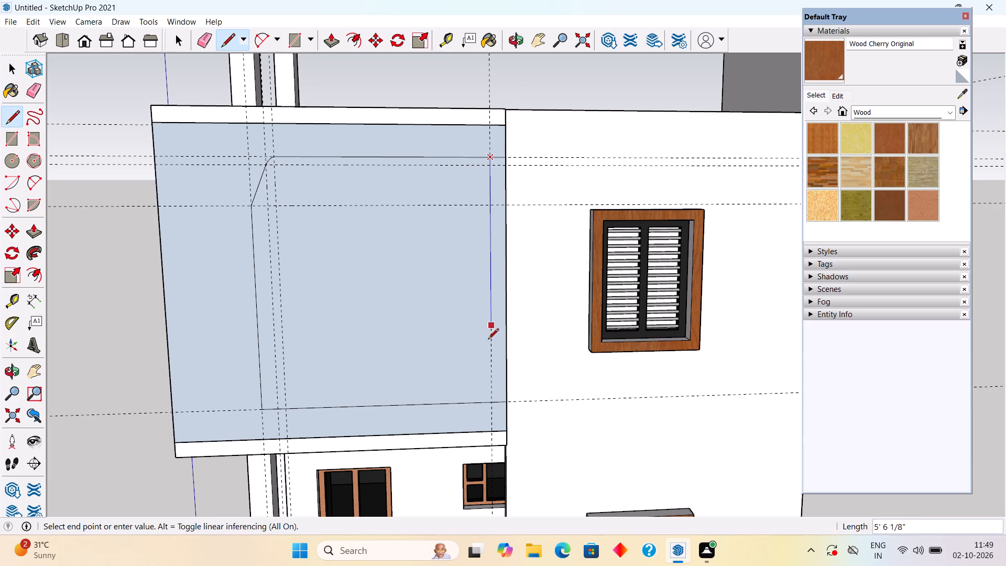
pyautogui.click(493, 402)
pyautogui.press('space')
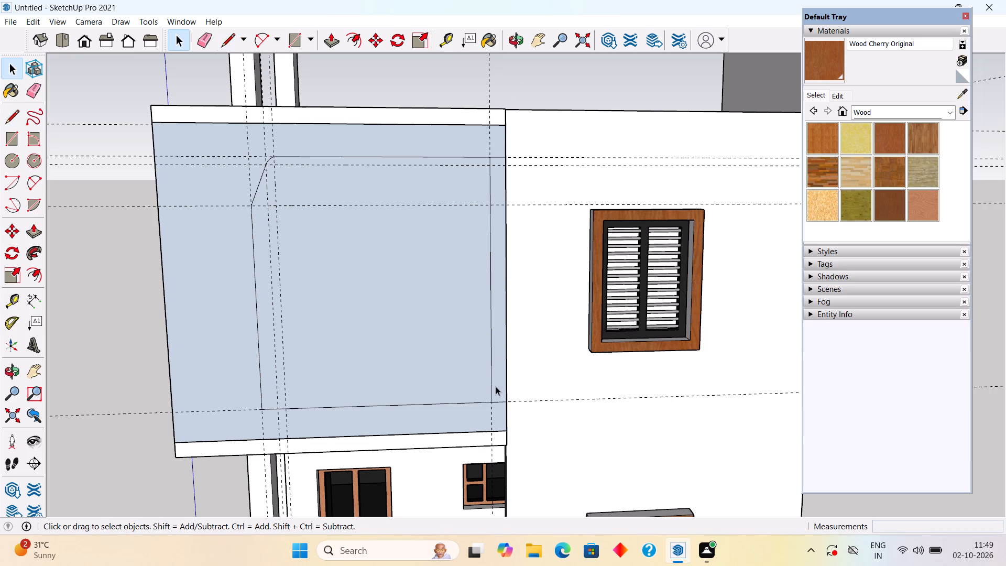
pyautogui.click(458, 353)
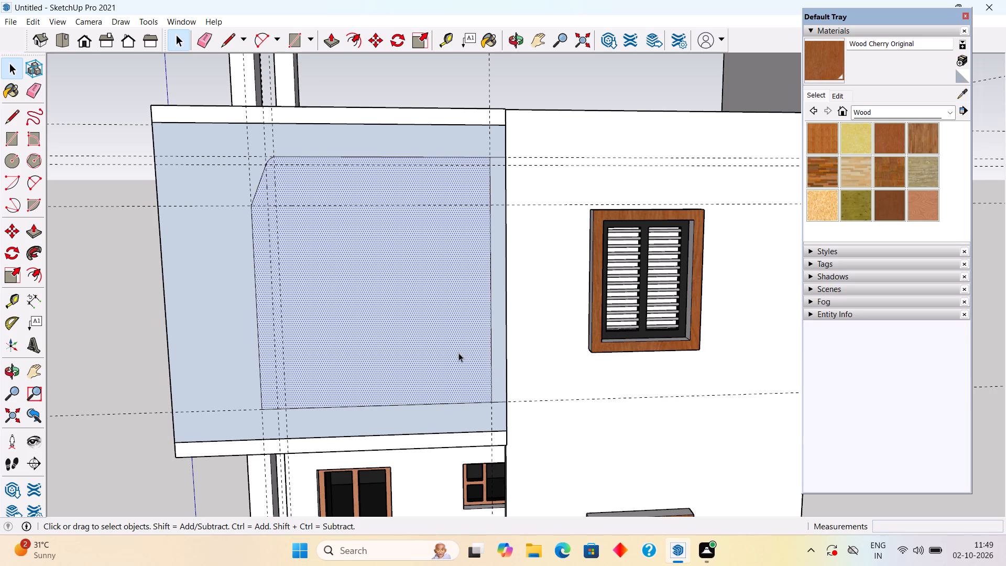
pyautogui.press('p')
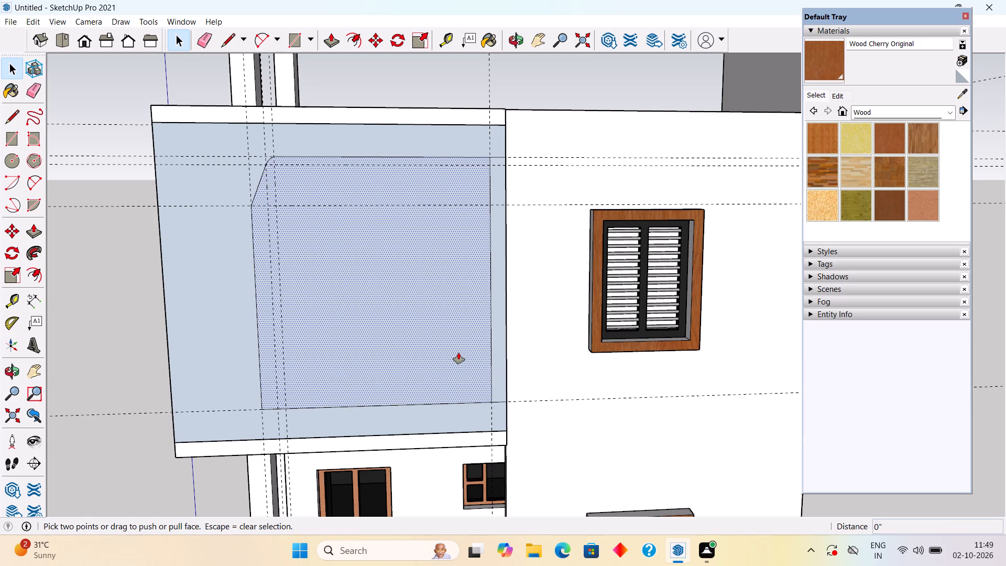
pyautogui.press('Delete')
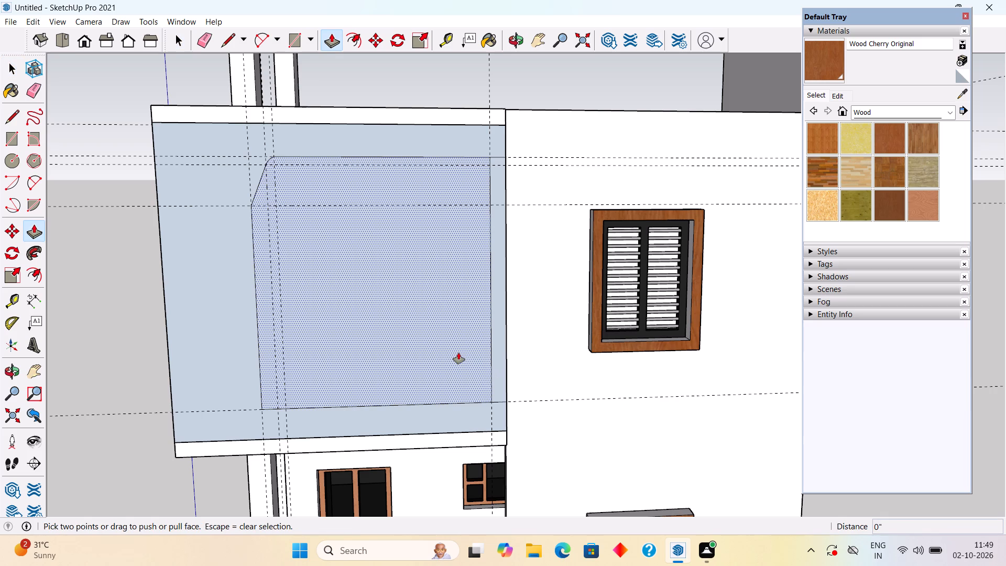
pyautogui.press('space')
# Delete the leftover edge segments crossing the panel's strip beside the window wall, below and above the opening.
pyautogui.click(469, 418)
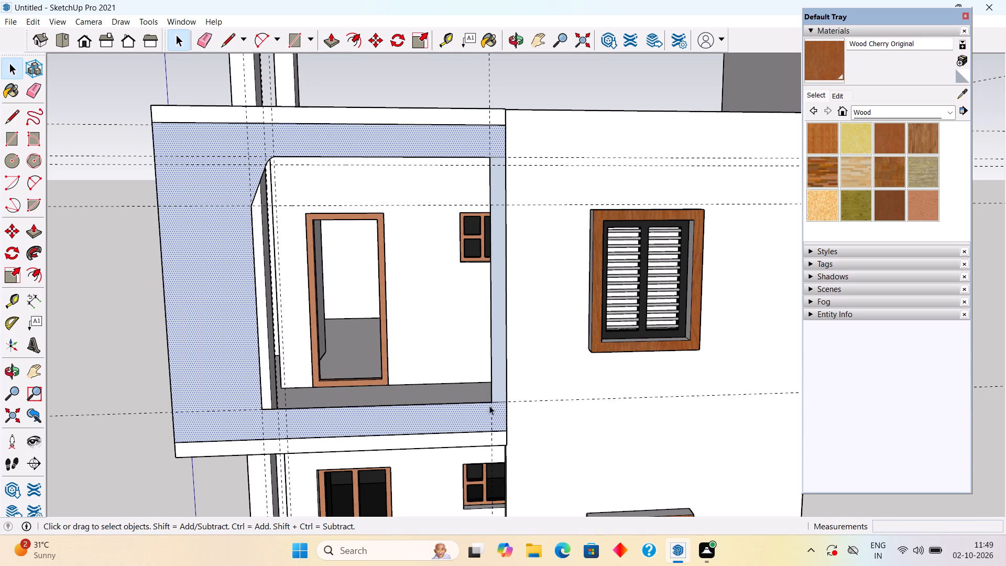
pyautogui.scroll(5, 496, 404)
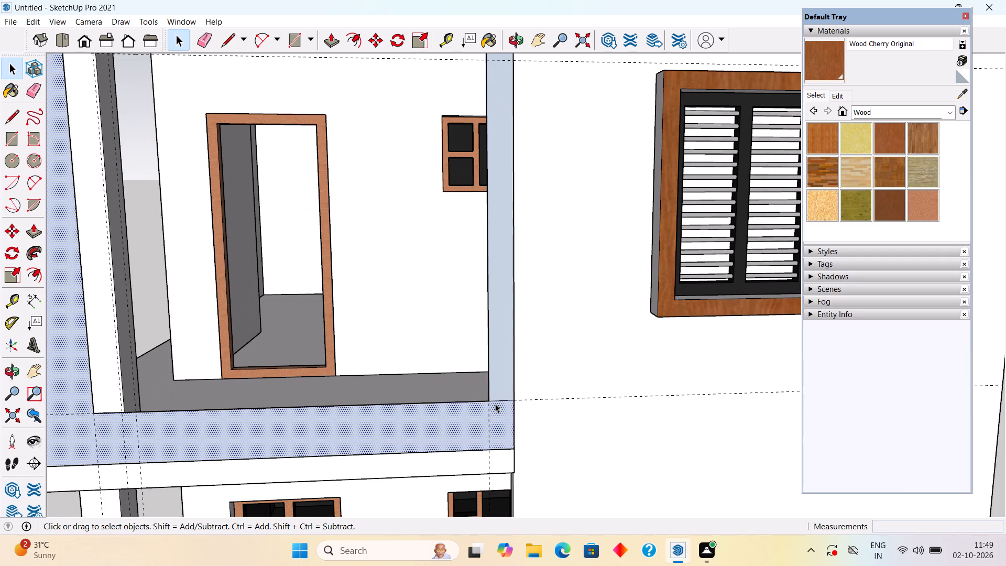
pyautogui.click(497, 400)
pyautogui.press('Delete')
pyautogui.scroll(-6, 500, 382)
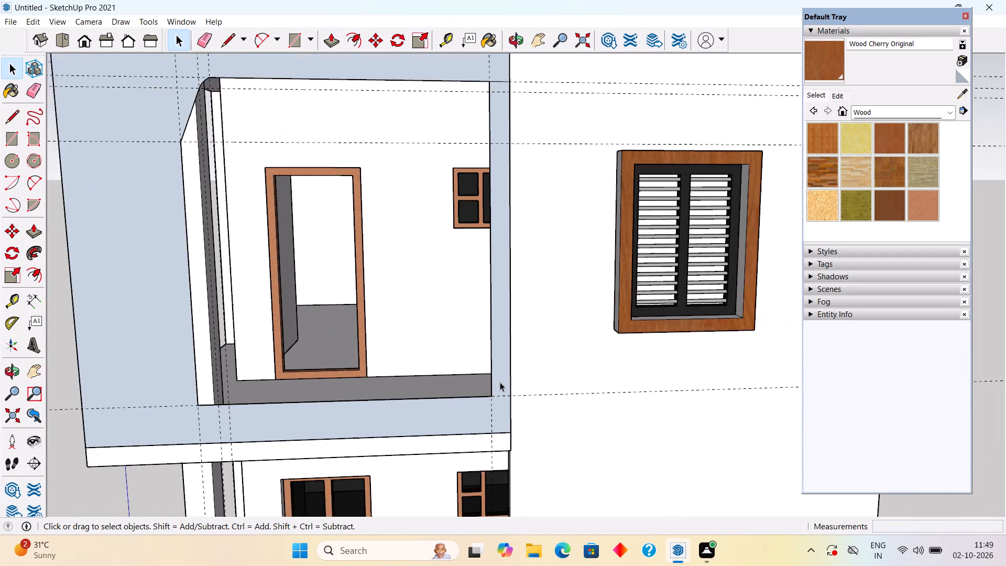
pyautogui.scroll(-2, 500, 382)
pyautogui.scroll(4, 519, 149)
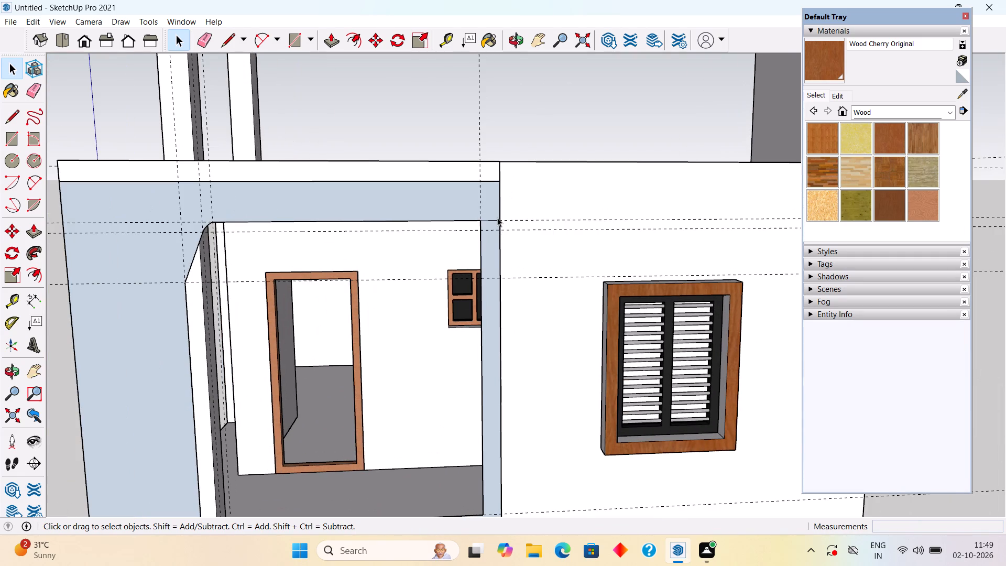
pyautogui.click(499, 220)
pyautogui.press('Delete')
# Push/Pull the balcony panel's frame face outward 3".
pyautogui.scroll(-6, 476, 288)
pyautogui.press('p')
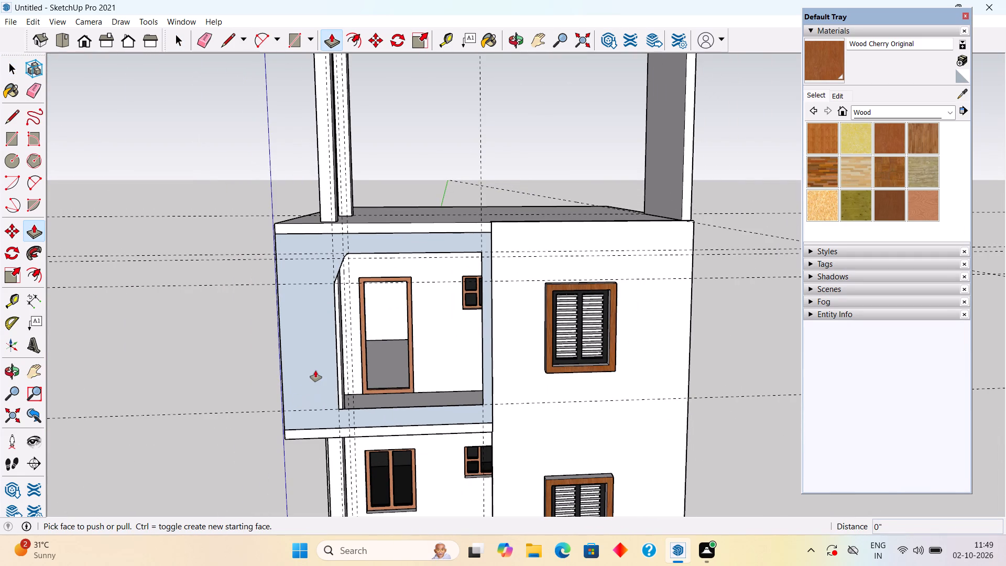
pyautogui.click(315, 371)
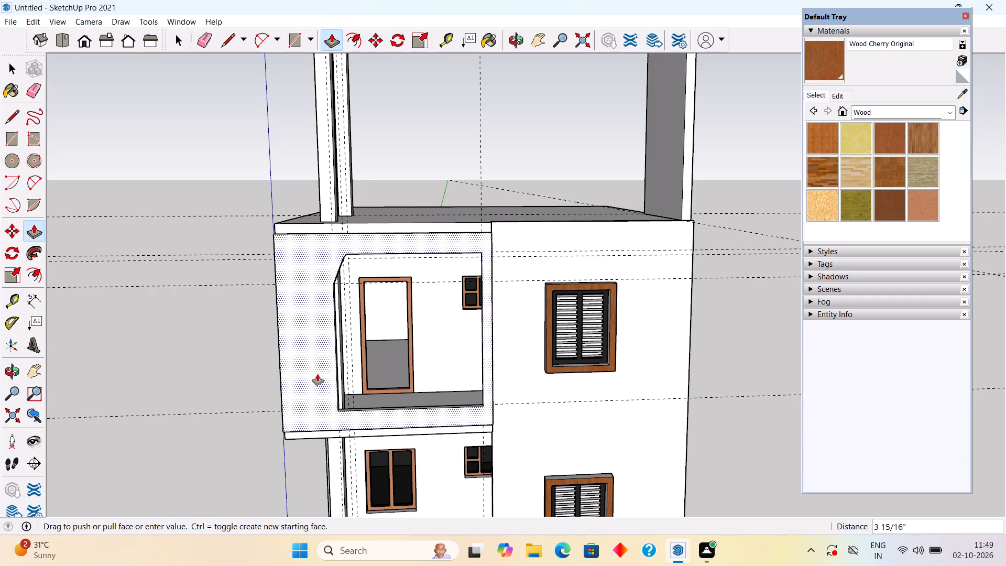
pyautogui.write('3"')
pyautogui.press('Return')
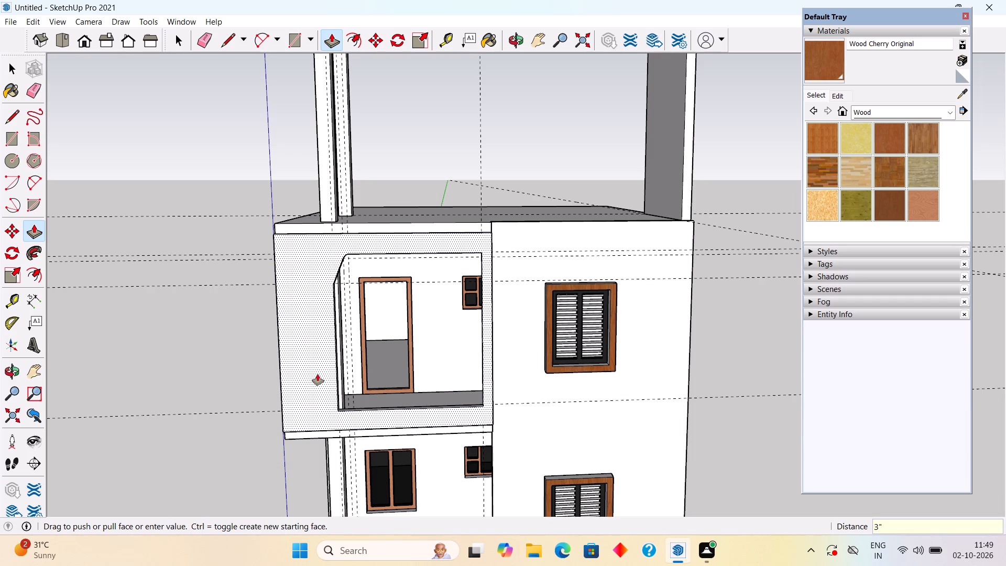
pyautogui.press('space')
# Extend the panel's side face beside the window wall by 1' so it overlaps that wall.
pyautogui.moveTo(616, 365); pyautogui.dragTo(398, 359, button='middle')
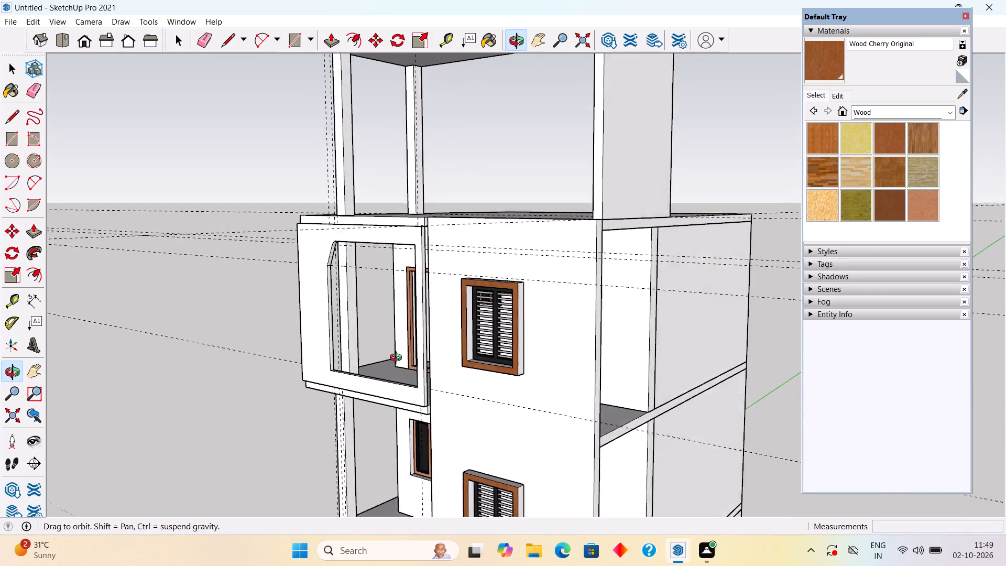
pyautogui.moveTo(398, 359); pyautogui.dragTo(393, 363, button='middle')
pyautogui.scroll(7, 418, 349)
pyautogui.moveTo(420, 341); pyautogui.dragTo(355, 342, button='middle')
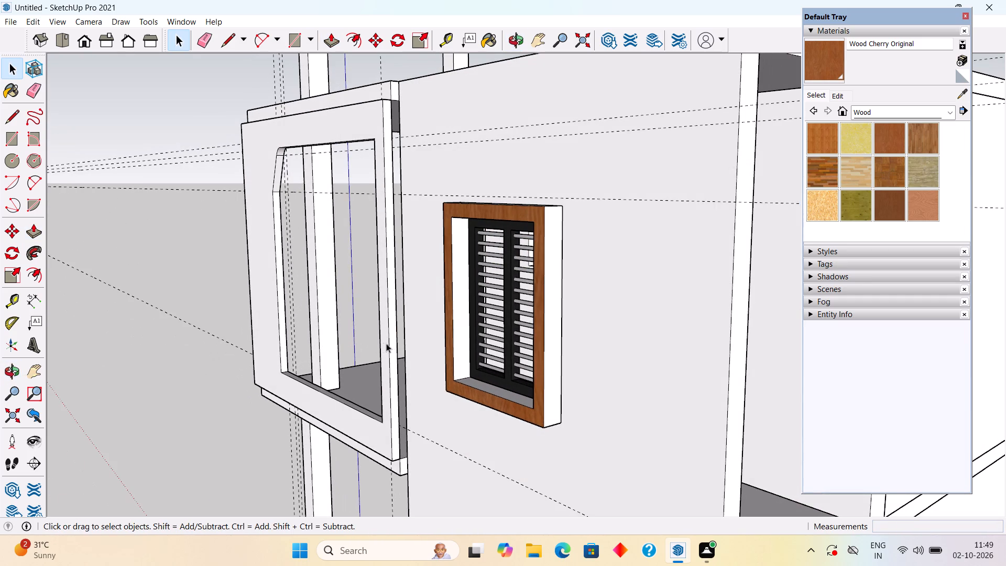
pyautogui.click(396, 343)
pyautogui.click(393, 346)
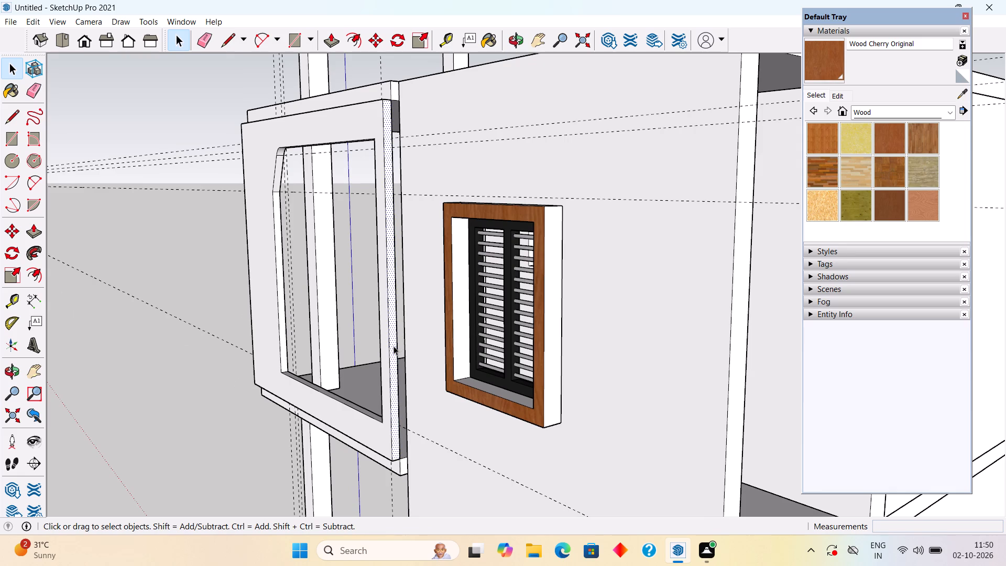
pyautogui.press('p')
pyautogui.click(393, 347)
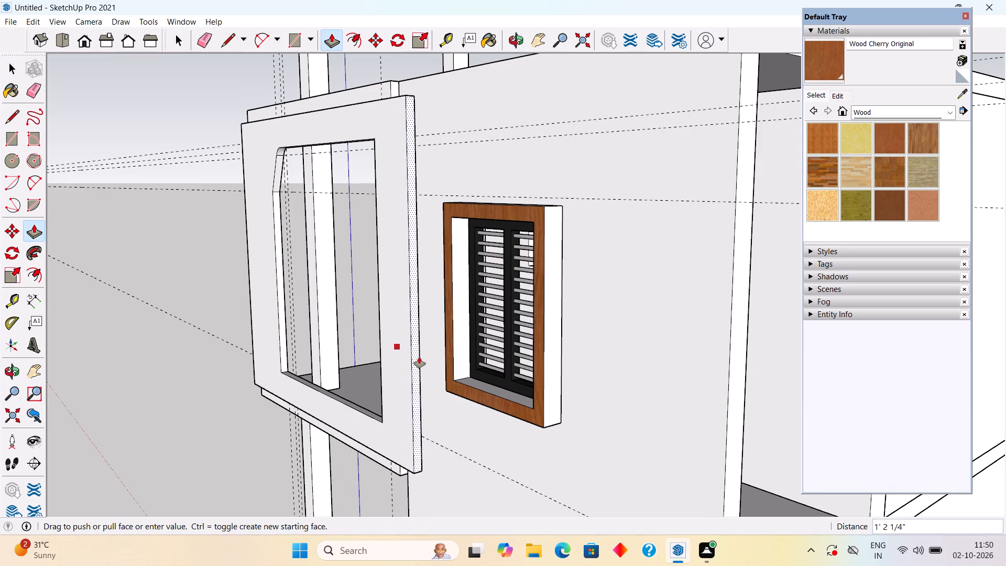
pyautogui.write("1'")
pyautogui.press('Return')
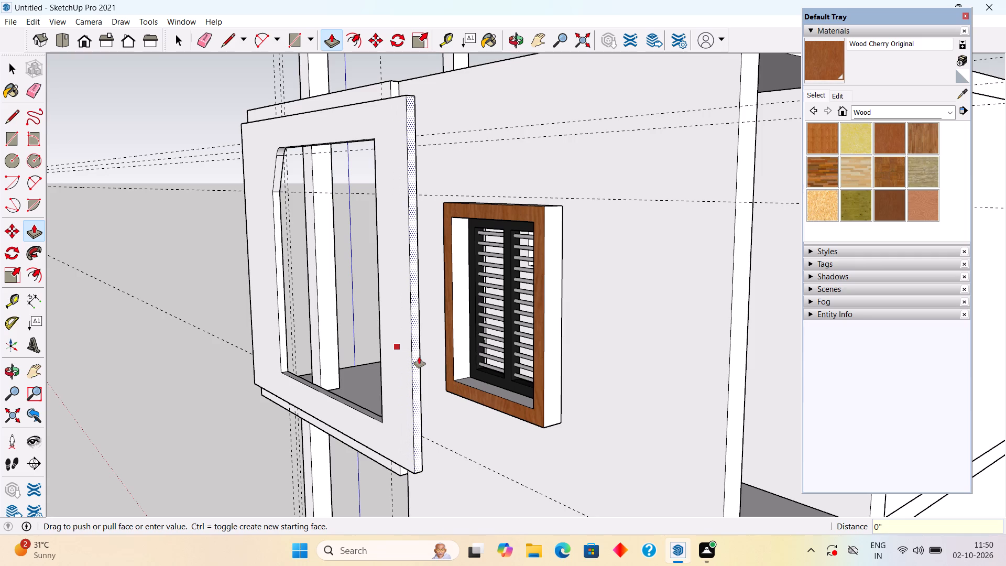
pyautogui.press('space')
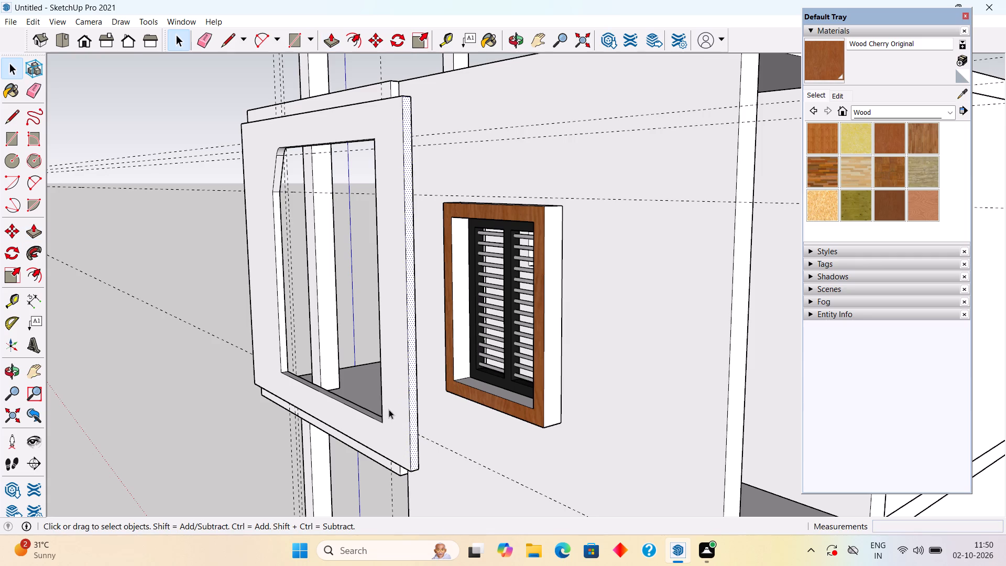
# Group the whole balcony panel frame.
pyautogui.tripleClick(389, 409)
pyautogui.rightClick(389, 409)
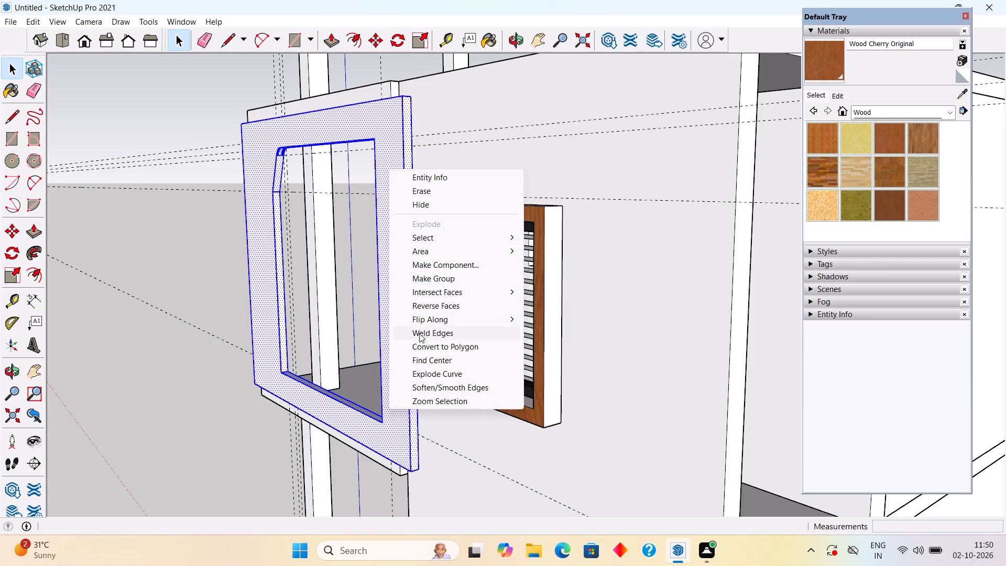
pyautogui.click(428, 277)
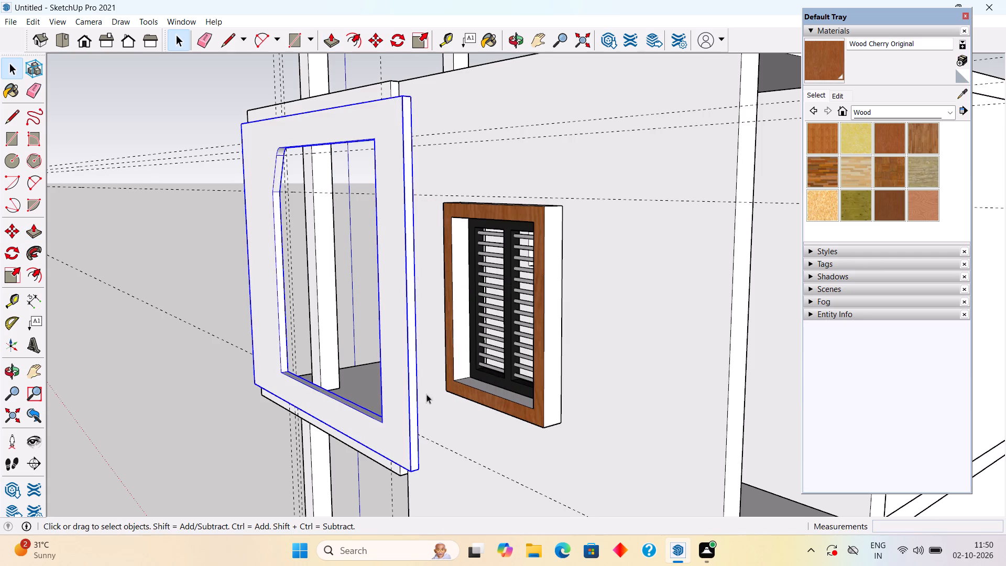
# Move the panel group by its lower back corner straight back against the window wall's face.
pyautogui.scroll(4, 433, 424)
pyautogui.moveTo(377, 447); pyautogui.dragTo(271, 424, button='middle')
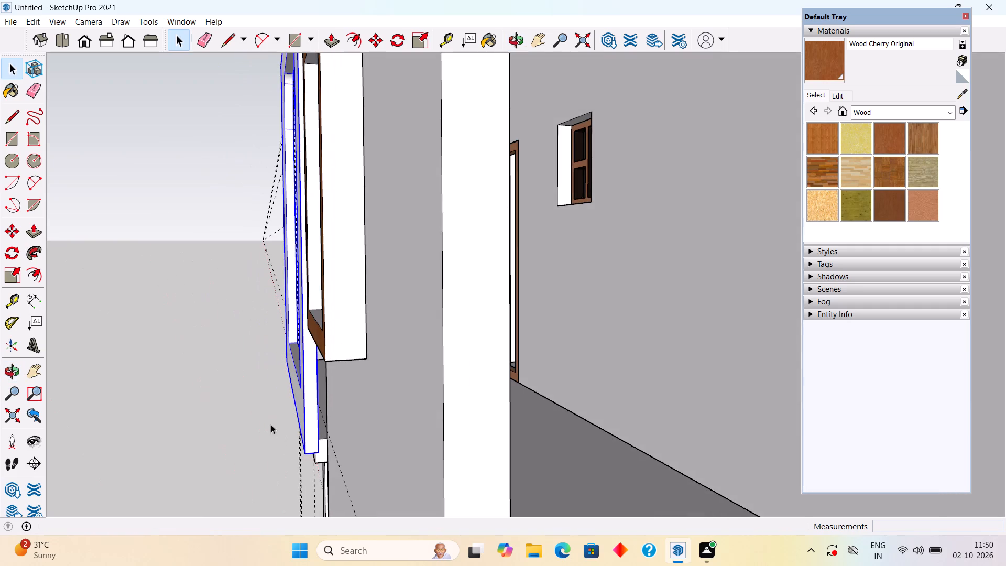
pyautogui.scroll(4, 297, 428)
pyautogui.press('m')
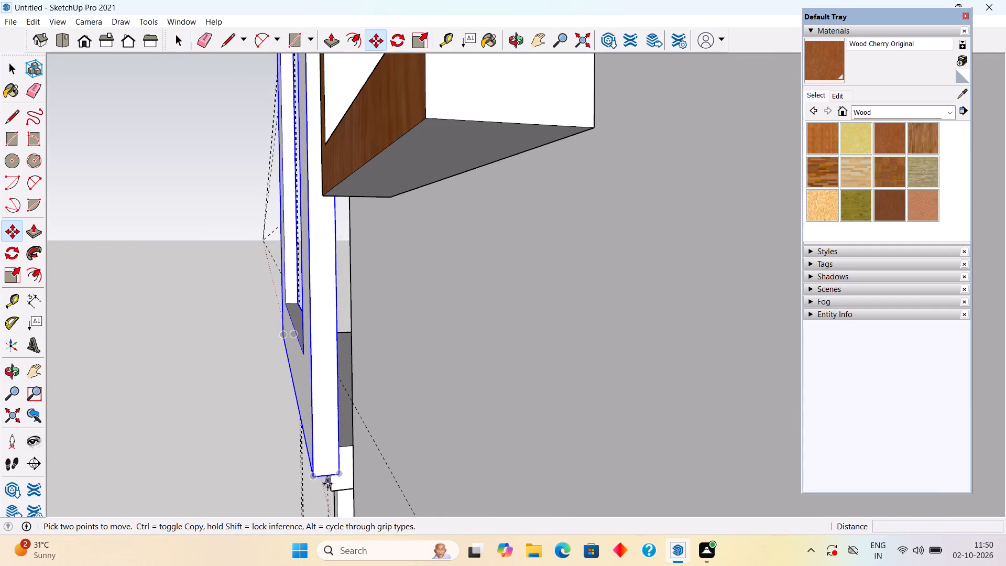
pyautogui.click(340, 474)
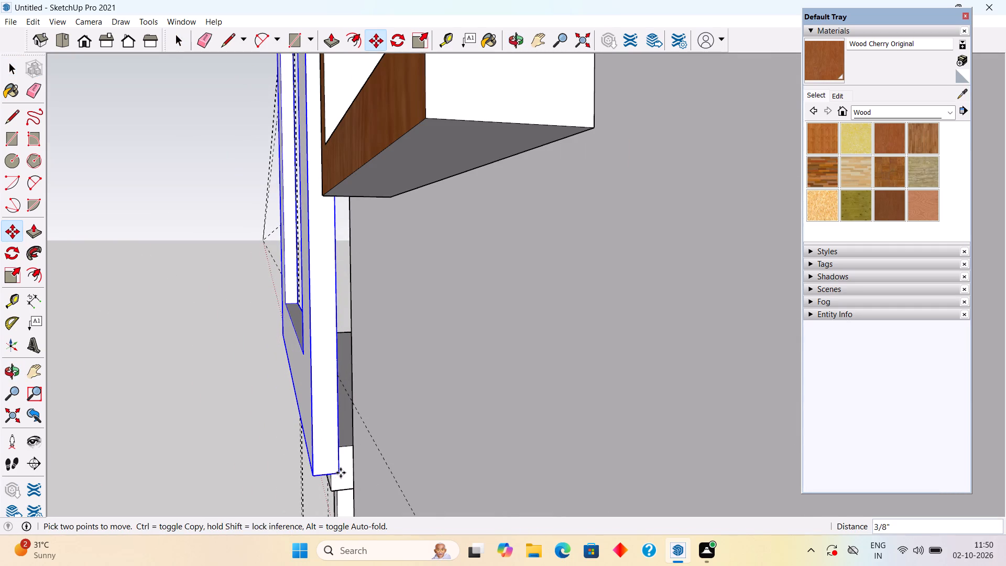
pyautogui.click(370, 470)
pyautogui.press('space')
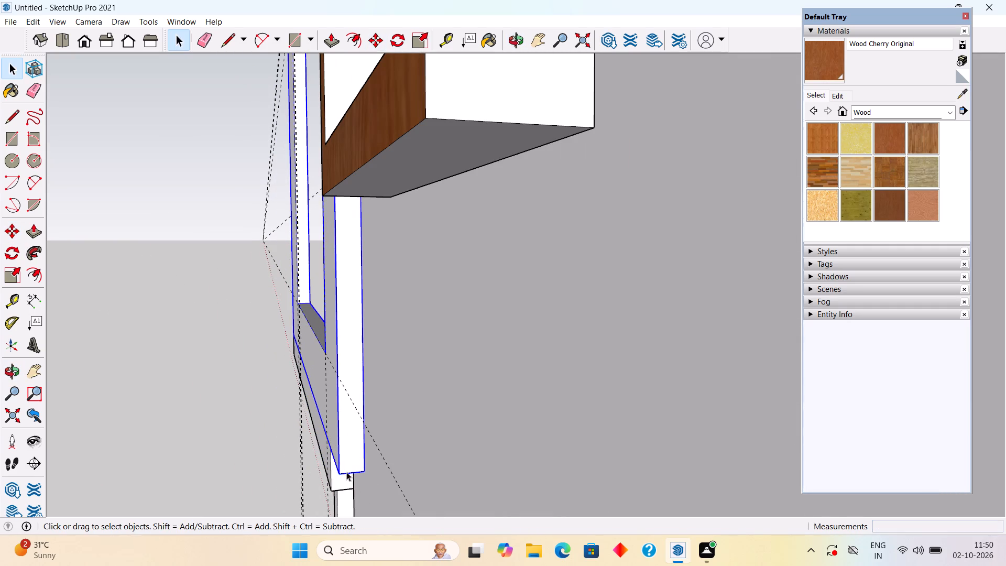
pyautogui.click(265, 390)
# Delete all guides in the model.
pyautogui.moveTo(318, 373); pyautogui.dragTo(484, 356, button='middle')
pyautogui.scroll(-10, 483, 357)
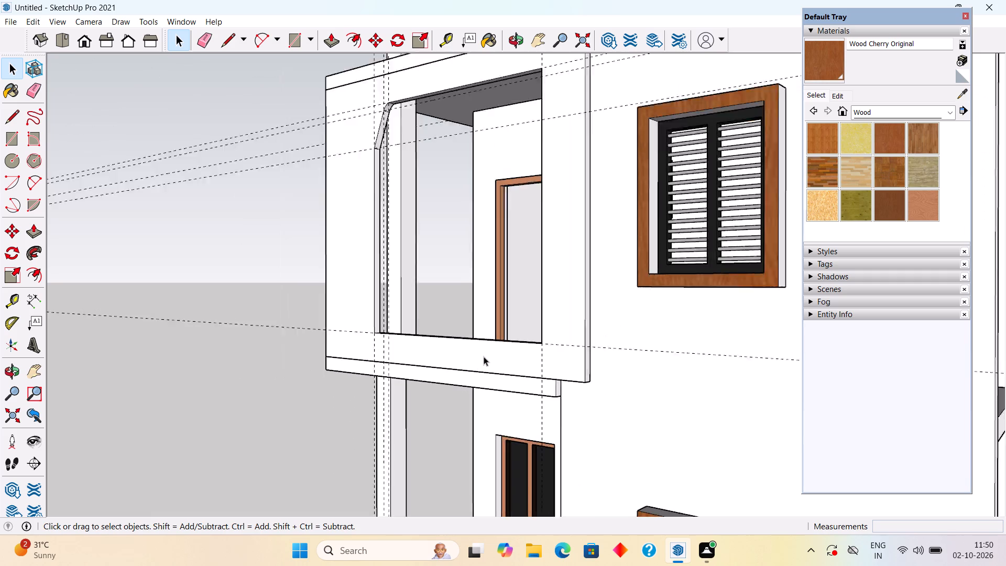
pyautogui.scroll(-4, 484, 356)
pyautogui.moveTo(464, 377); pyautogui.dragTo(670, 418, button='middle')
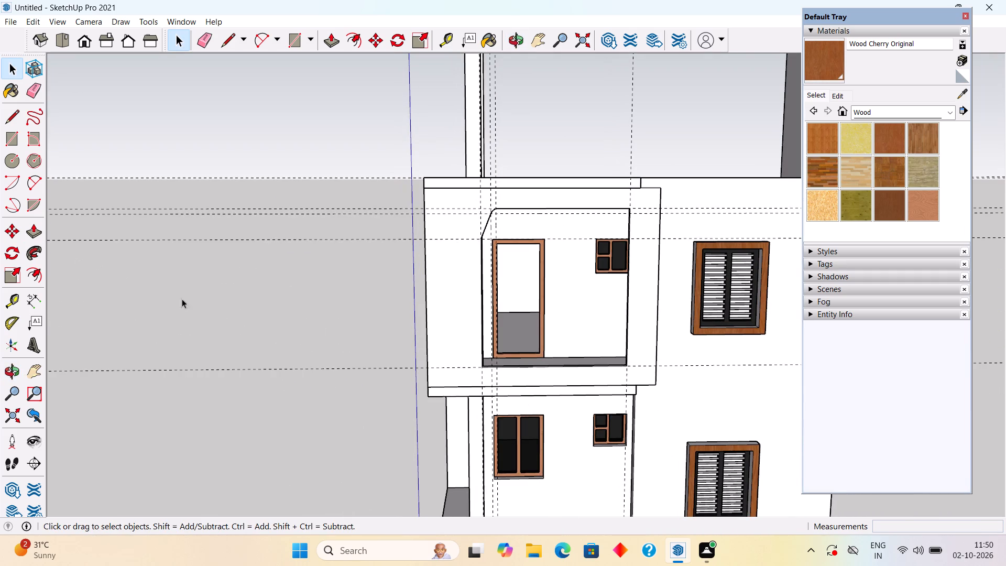
pyautogui.click(267, 323)
pyautogui.scroll(-5, 267, 323)
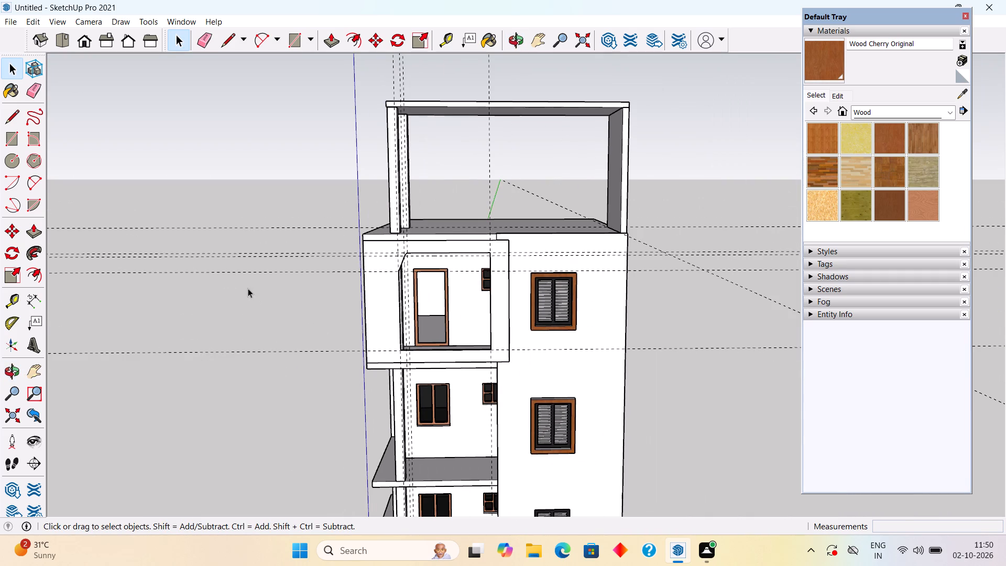
pyautogui.click(36, 20)
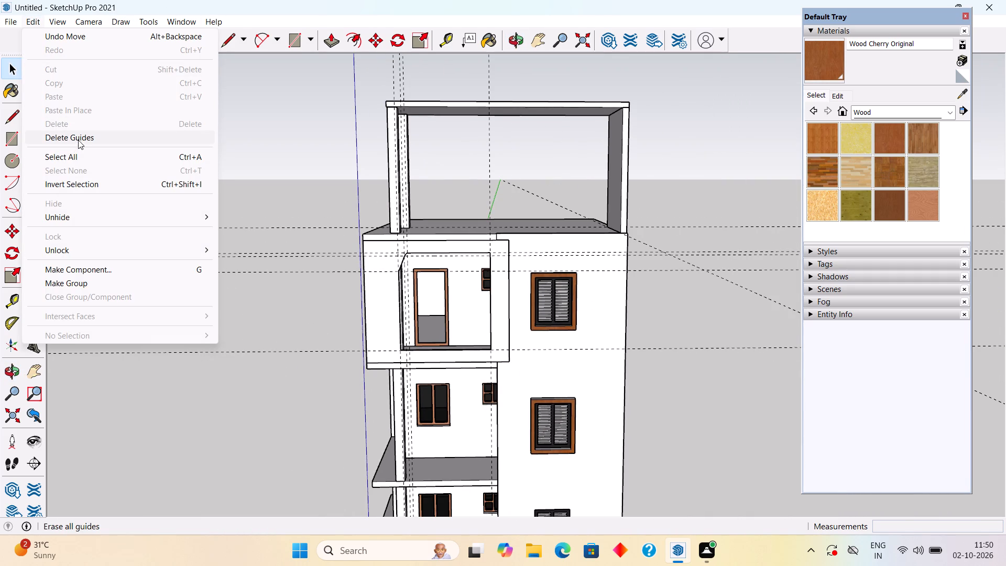
pyautogui.click(78, 140)
# Examine the finished balcony panel and its overlap with the window wall from several angles and in the full front elevation.
pyautogui.scroll(4, 513, 360)
pyautogui.moveTo(457, 358); pyautogui.dragTo(437, 290, button='middle')
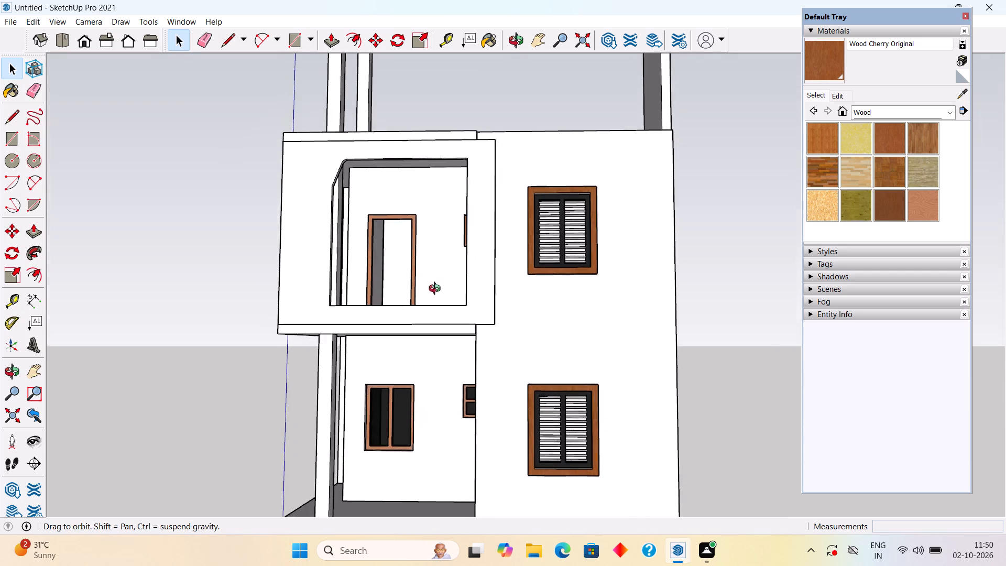
pyautogui.moveTo(437, 290); pyautogui.dragTo(482, 388, button='middle')
pyautogui.moveTo(401, 318); pyautogui.dragTo(427, 335, button='middle')
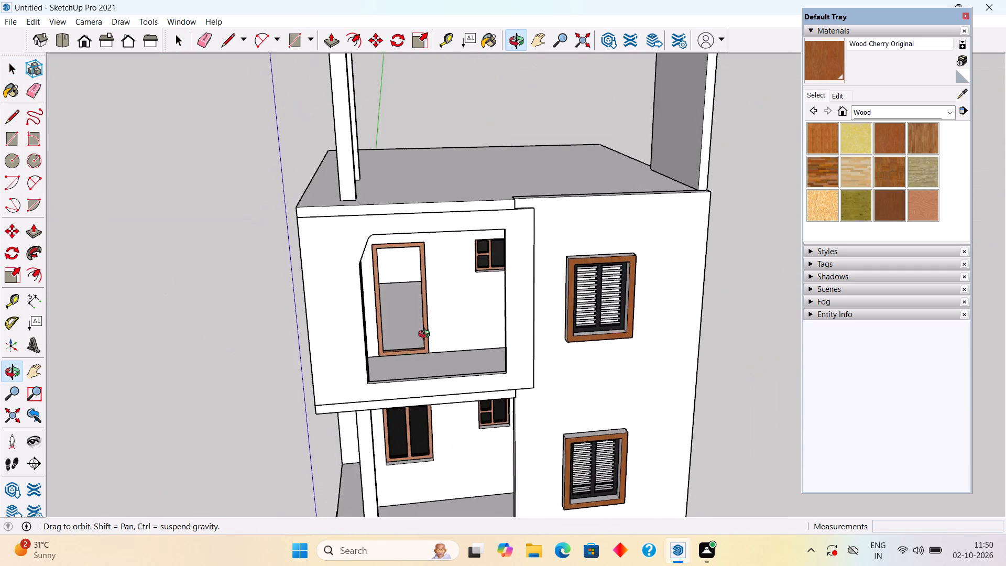
pyautogui.moveTo(427, 335); pyautogui.dragTo(445, 332, button='middle')
pyautogui.scroll(5, 362, 333)
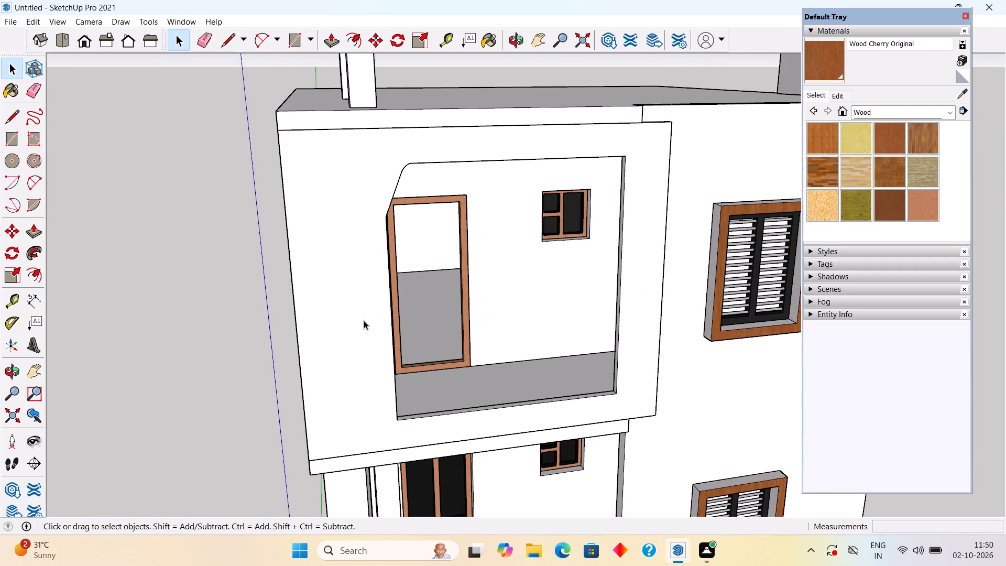
pyautogui.moveTo(359, 302); pyautogui.dragTo(336, 231, button='middle')
pyautogui.scroll(-2, 336, 231)
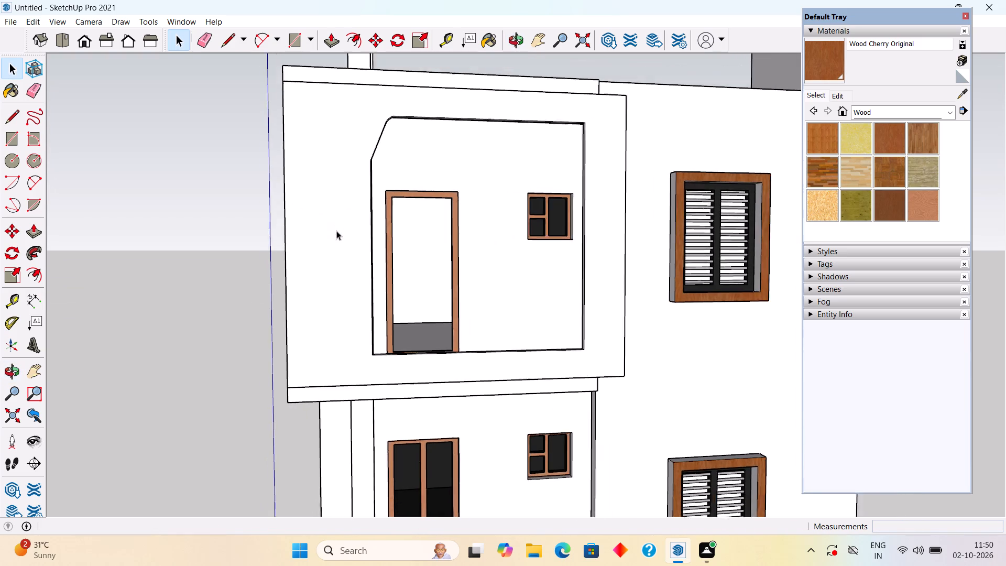
pyautogui.scroll(-14, 336, 231)
pyautogui.moveTo(341, 214); pyautogui.dragTo(326, 277, button='middle')
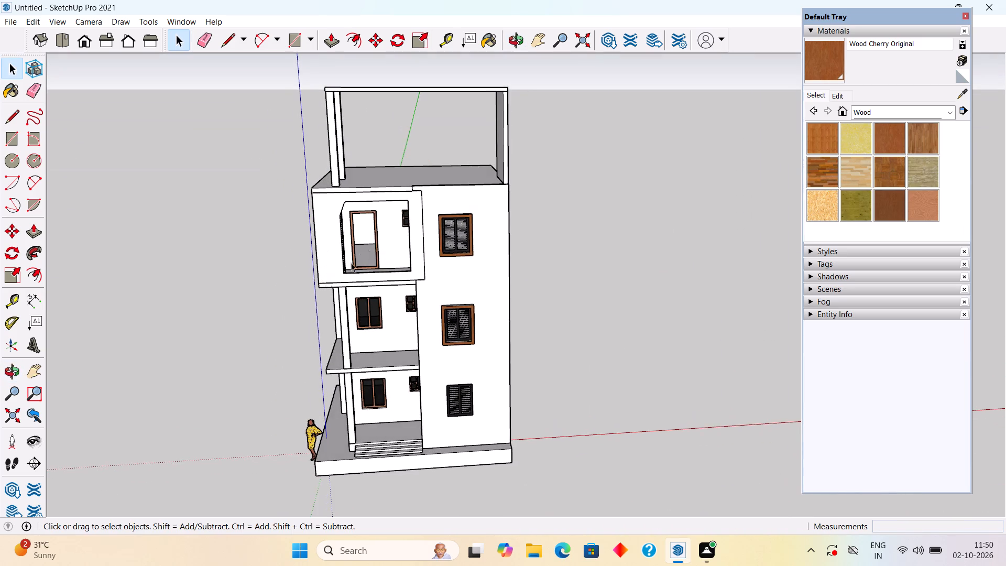
pyautogui.scroll(3, 372, 242)
pyautogui.moveTo(374, 253); pyautogui.dragTo(409, 254, button='middle')
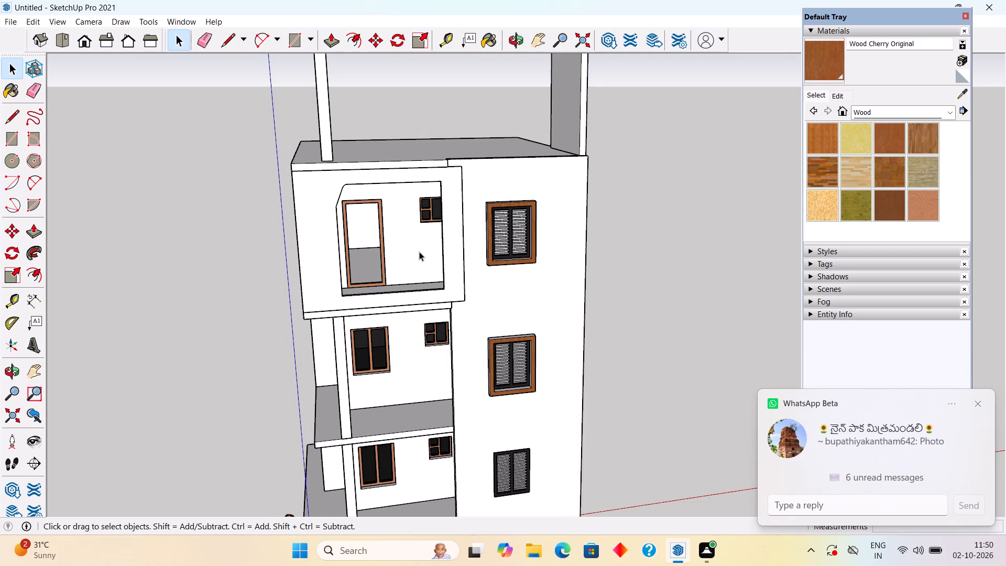
# Open the top balcony panel group for editing.
pyautogui.doubleClick(319, 268)
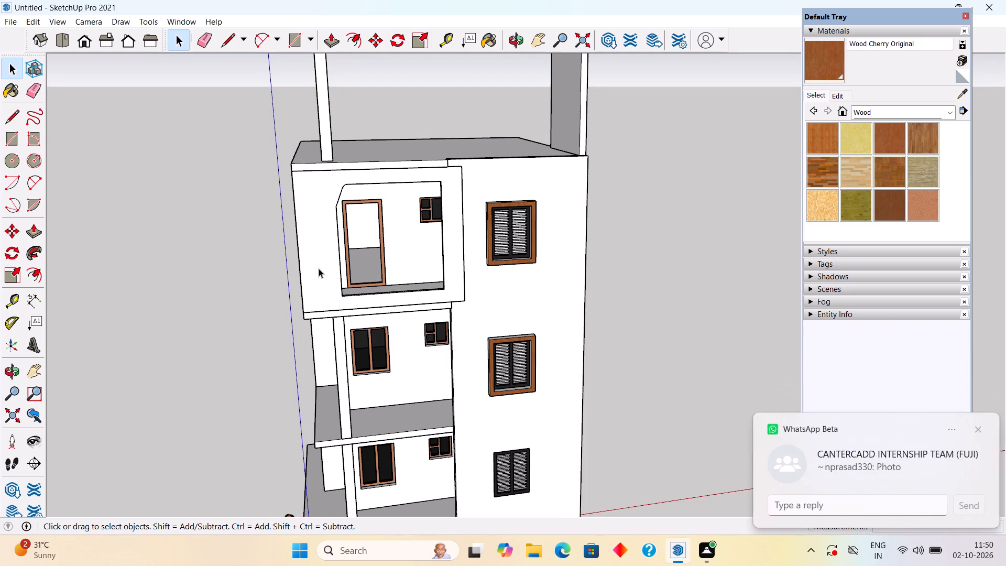
pyautogui.scroll(1, 343, 245)
pyautogui.moveTo(332, 218); pyautogui.dragTo(298, 215, button='middle')
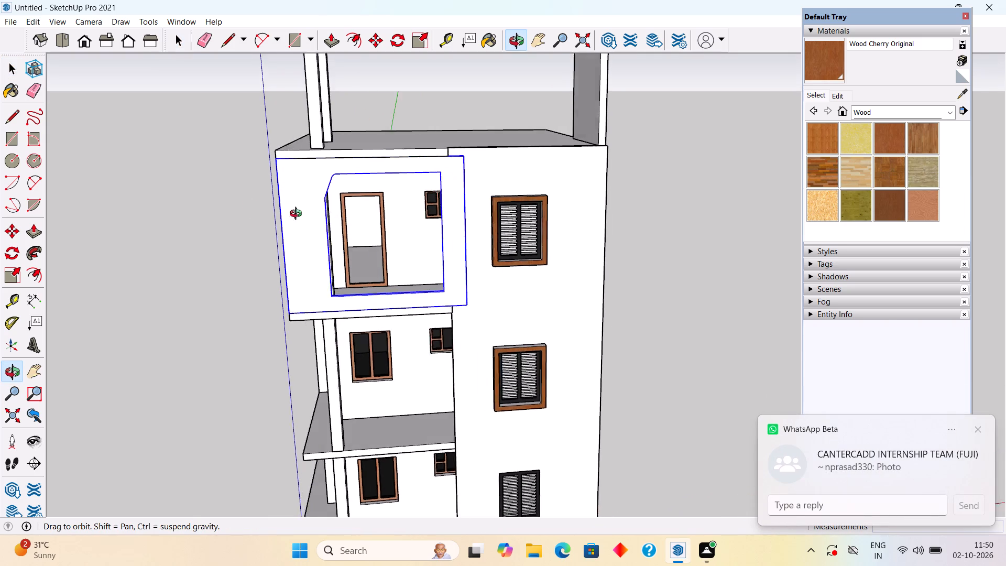
pyautogui.moveTo(298, 215); pyautogui.dragTo(142, 209, button='middle')
pyautogui.scroll(4, 328, 183)
pyautogui.moveTo(323, 176); pyautogui.dragTo(222, 188, button='middle')
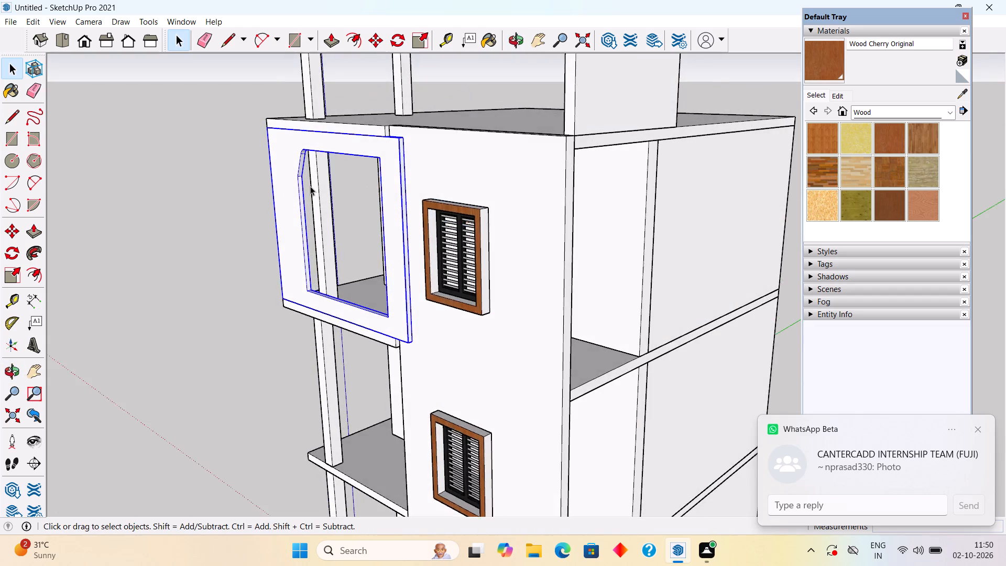
pyautogui.scroll(4, 310, 186)
pyautogui.click(298, 192)
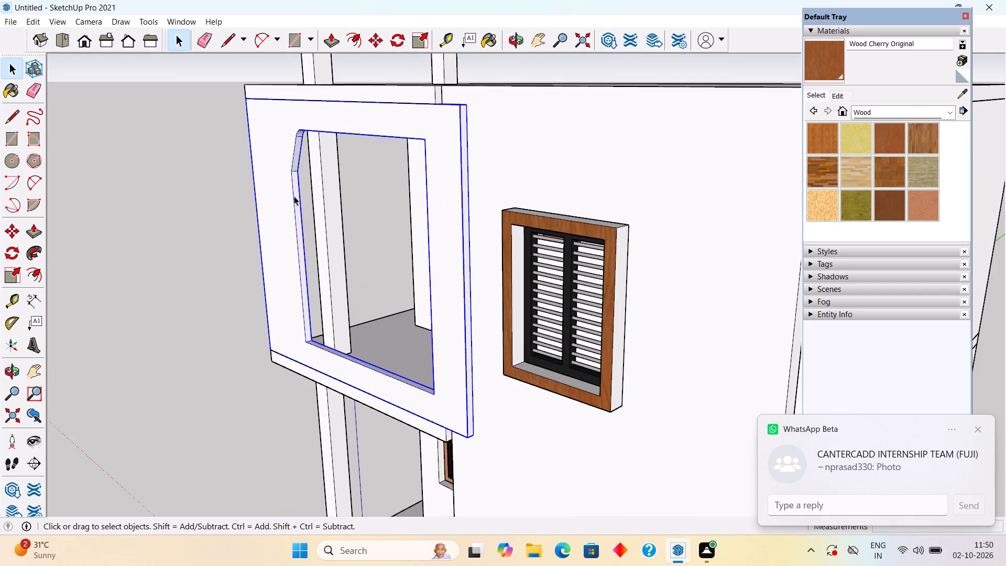
pyautogui.tripleClick(294, 196)
pyautogui.scroll(4, 294, 196)
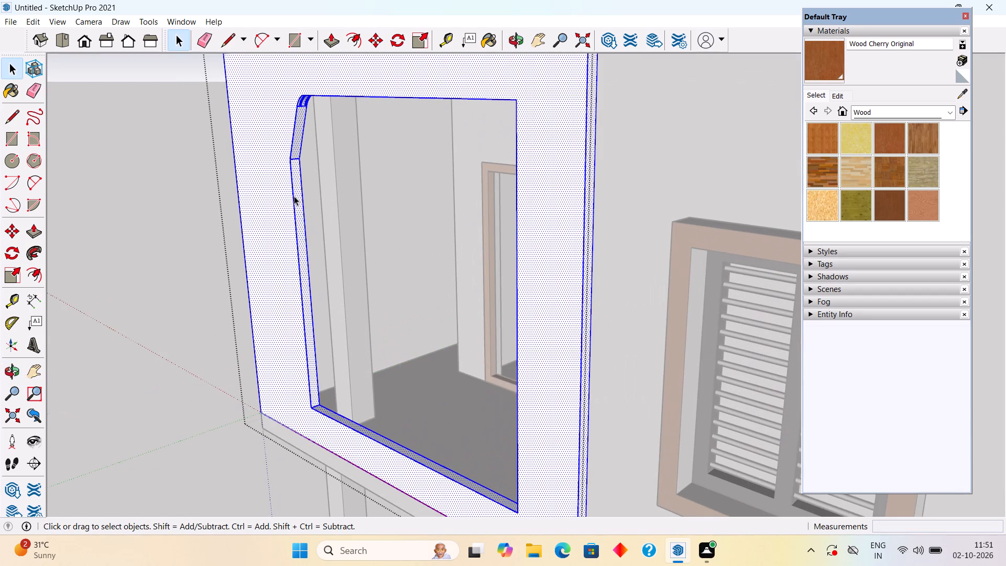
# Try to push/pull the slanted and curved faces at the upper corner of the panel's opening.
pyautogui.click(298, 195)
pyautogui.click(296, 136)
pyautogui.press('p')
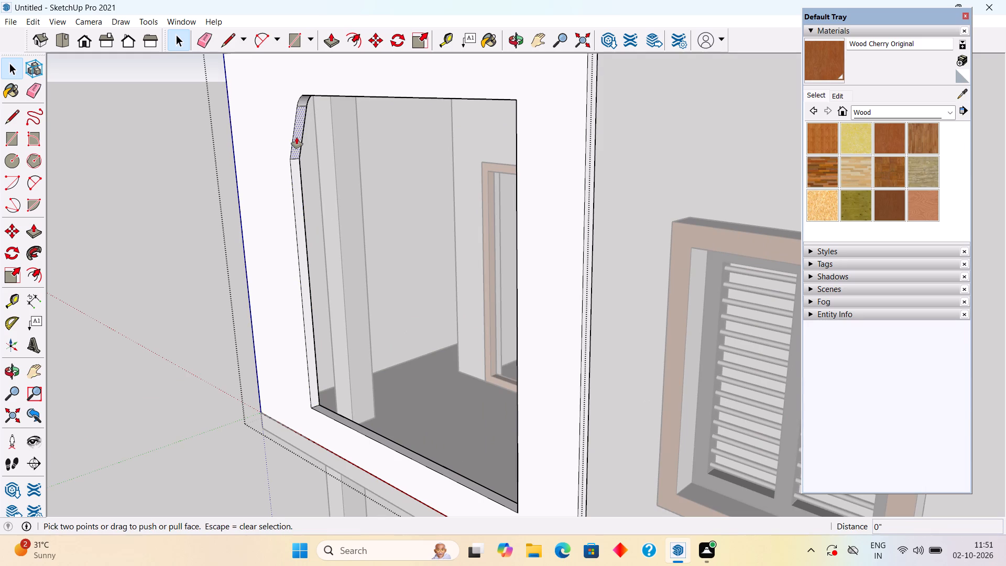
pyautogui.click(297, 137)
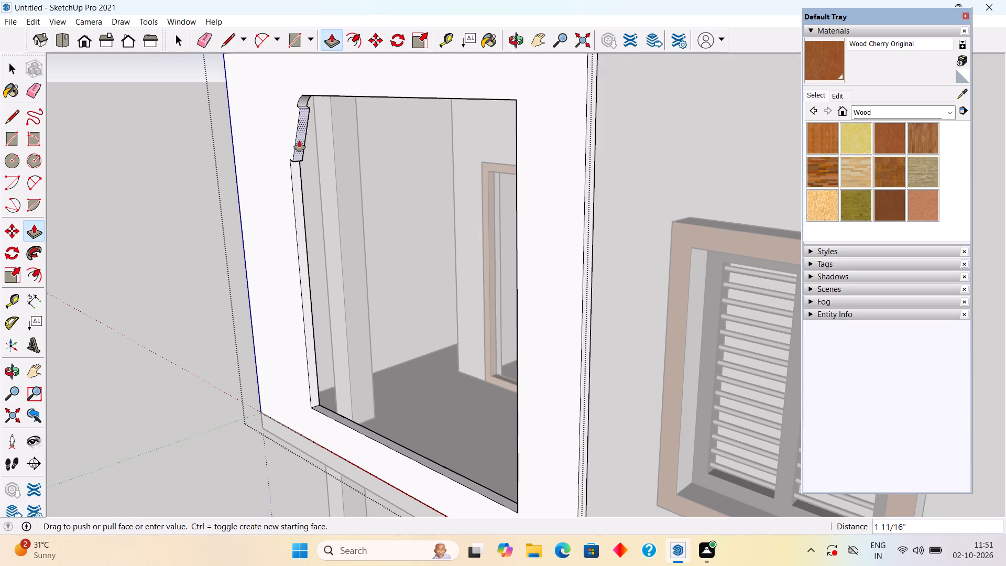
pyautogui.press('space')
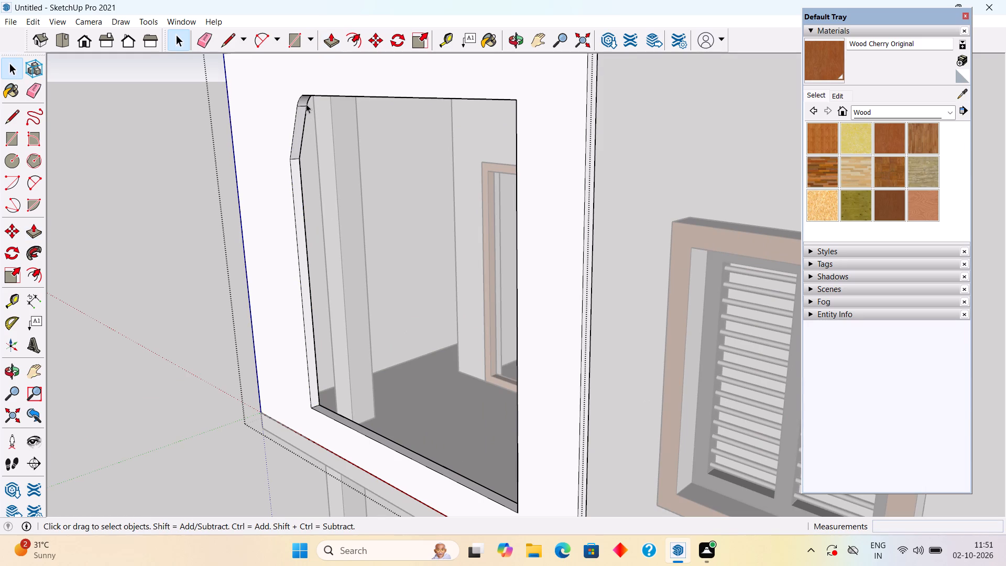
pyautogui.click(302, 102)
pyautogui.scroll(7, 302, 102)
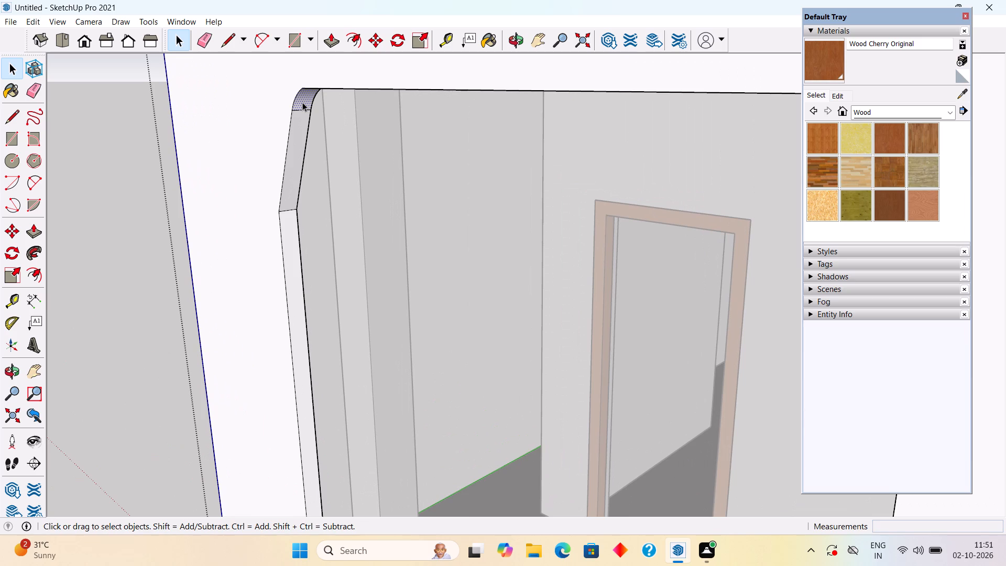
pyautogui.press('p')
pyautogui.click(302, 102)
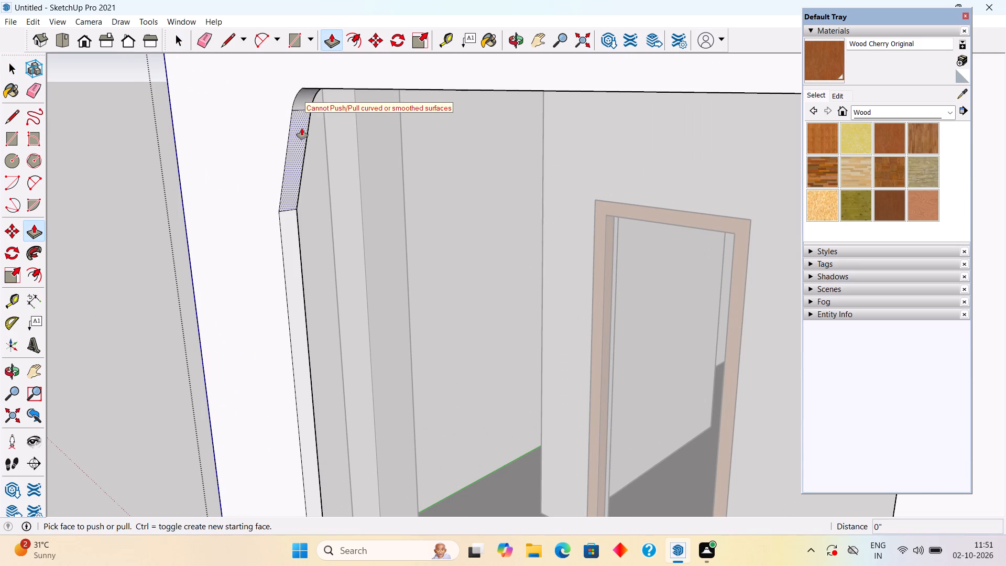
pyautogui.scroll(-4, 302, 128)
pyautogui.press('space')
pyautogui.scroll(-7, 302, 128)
# Move the whole panel geometry inside the group 9" along the front wall towards the shutter window.
pyautogui.moveTo(289, 173); pyautogui.dragTo(290, 174, button='middle')
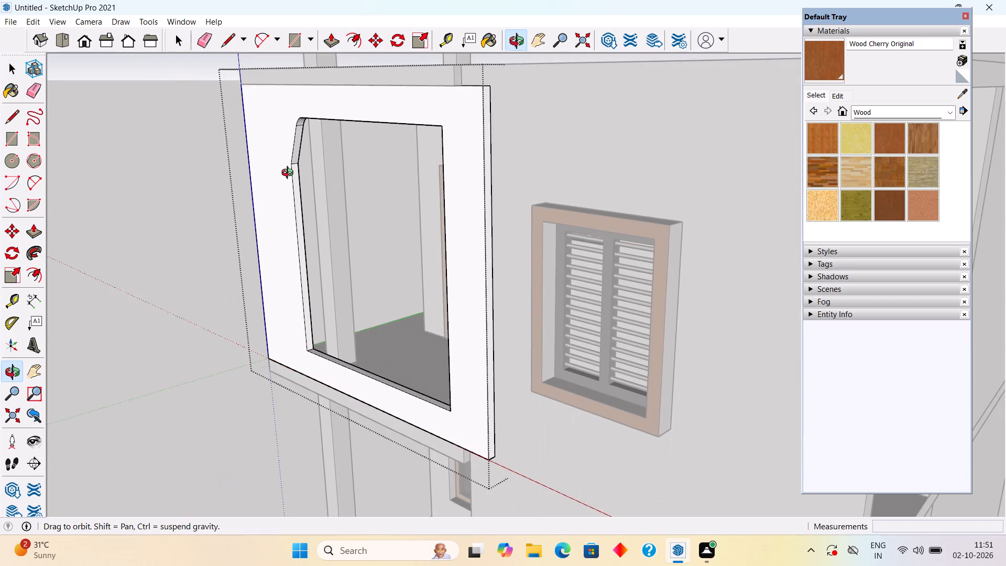
pyautogui.moveTo(290, 174); pyautogui.dragTo(488, 178, button='middle')
pyautogui.scroll(-3, 488, 178)
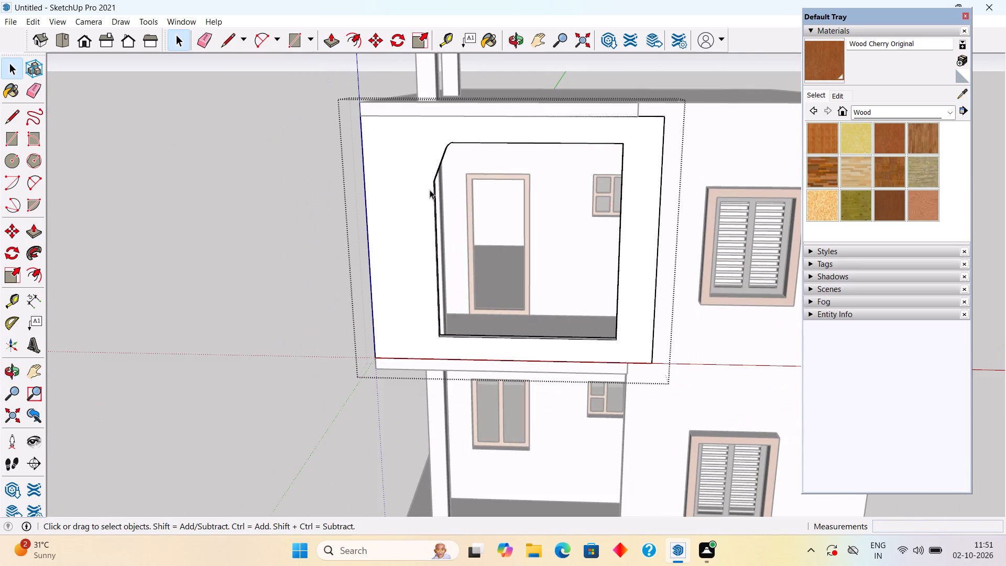
pyautogui.moveTo(424, 194); pyautogui.dragTo(469, 183, button='middle')
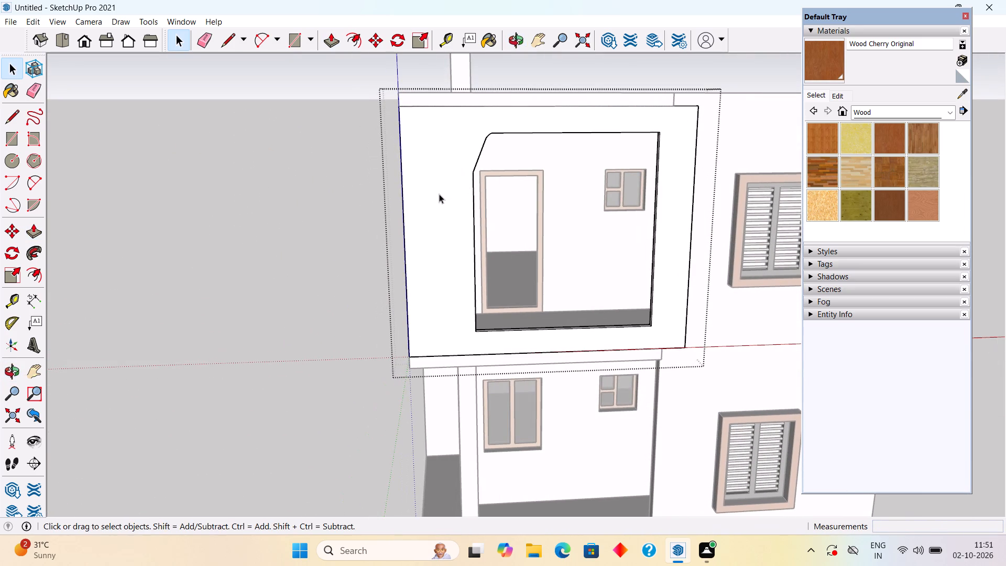
pyautogui.moveTo(425, 198); pyautogui.dragTo(504, 217, button='middle')
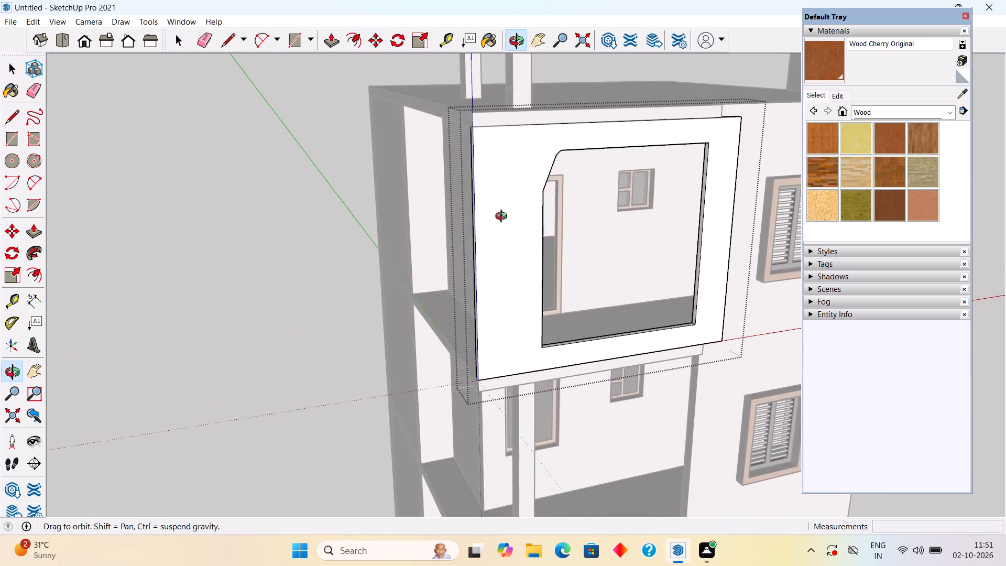
pyautogui.moveTo(504, 217); pyautogui.dragTo(325, 261, button='middle')
pyautogui.moveTo(609, 203); pyautogui.dragTo(609, 204, button='middle')
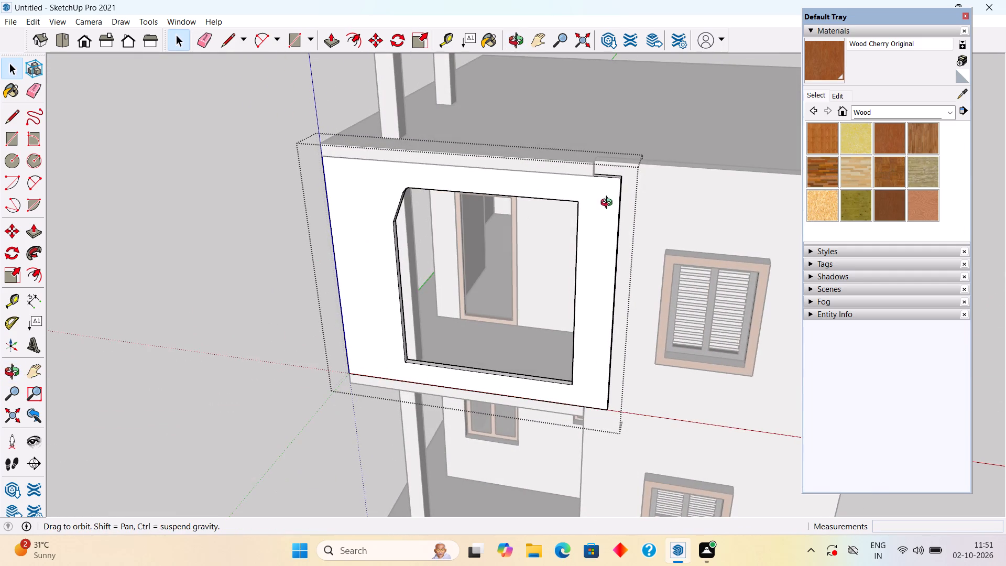
pyautogui.moveTo(609, 204); pyautogui.dragTo(486, 221, button='middle')
pyautogui.scroll(1, 501, 211)
pyautogui.click(497, 212)
pyautogui.doubleClick(497, 212)
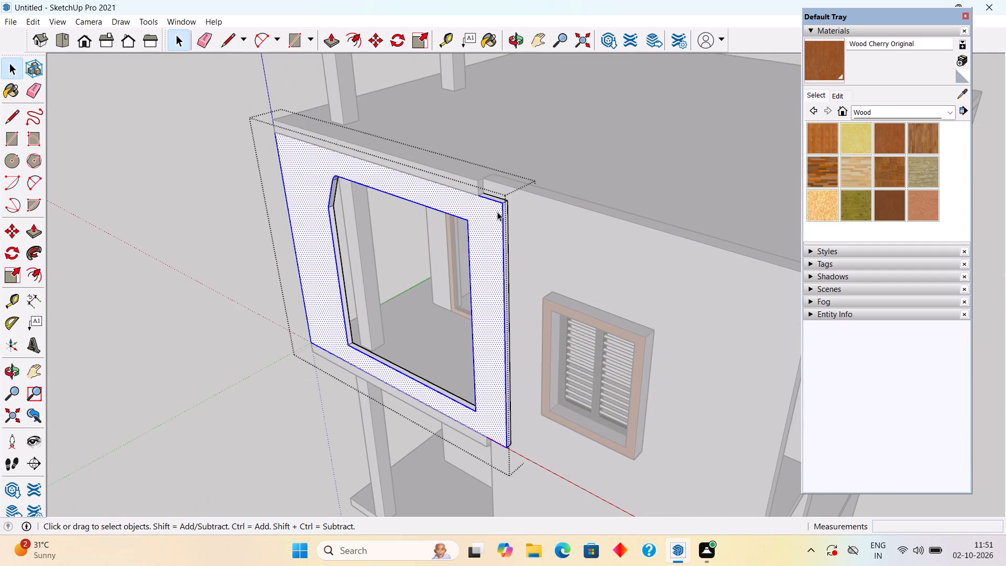
pyautogui.press('m')
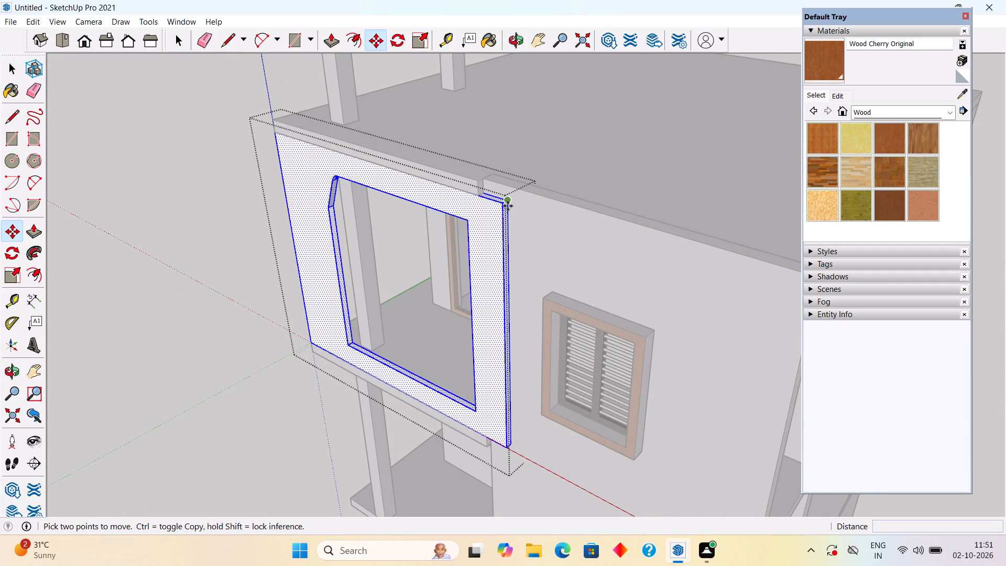
pyautogui.click(507, 205)
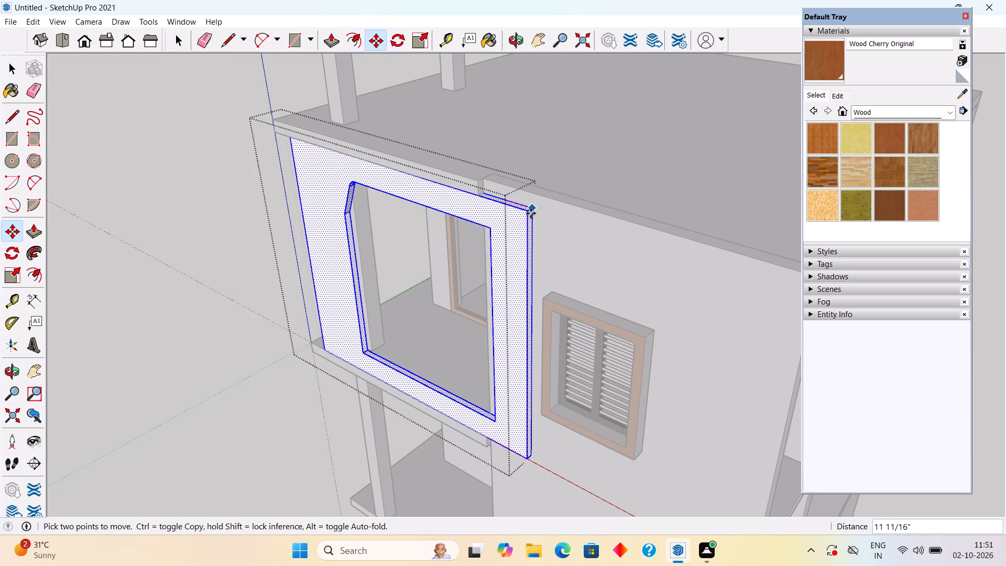
pyautogui.press('9')
pyautogui.hotkey('shift', '"')
pyautogui.press('Return')
pyautogui.press('space')
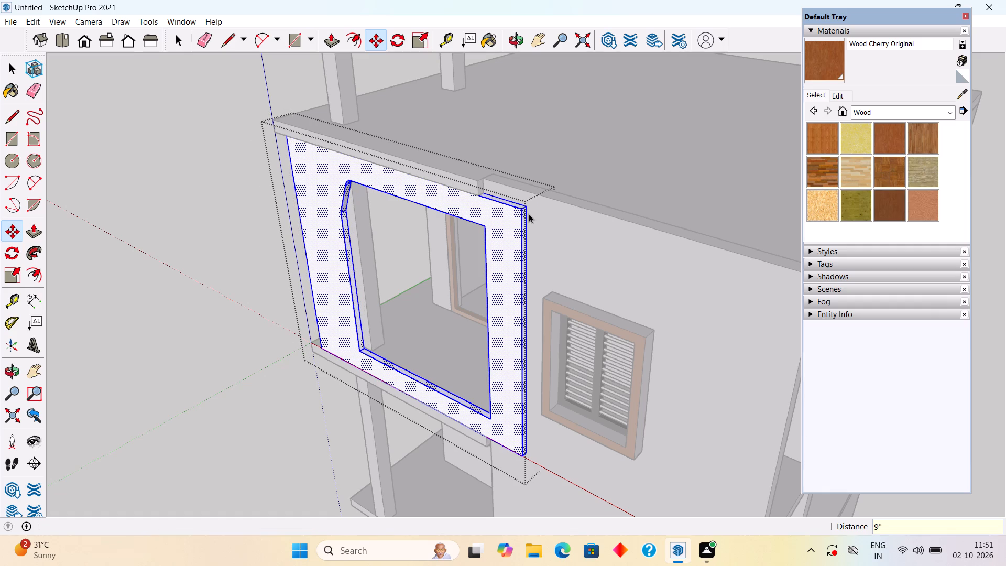
# Extend the panel's outer end face to line up with the floor slab's side edge and close the group.
pyautogui.moveTo(504, 258); pyautogui.dragTo(684, 179, button='middle')
pyautogui.scroll(-3, 684, 179)
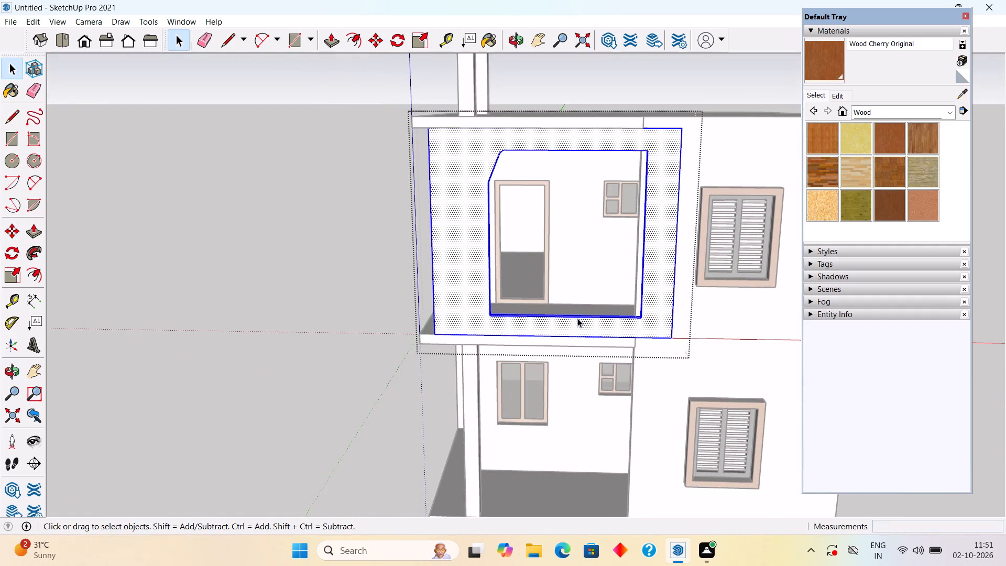
pyautogui.moveTo(577, 318); pyautogui.dragTo(659, 285, button='middle')
pyautogui.scroll(1, 503, 290)
pyautogui.moveTo(484, 290); pyautogui.dragTo(588, 313, button='middle')
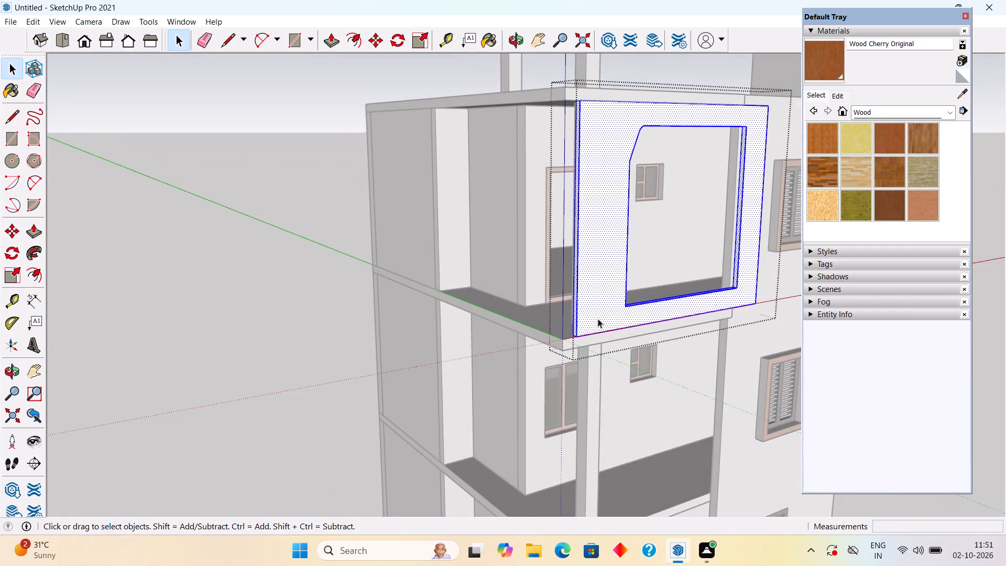
pyautogui.moveTo(577, 307); pyautogui.dragTo(665, 276, button='middle')
pyautogui.scroll(8, 662, 275)
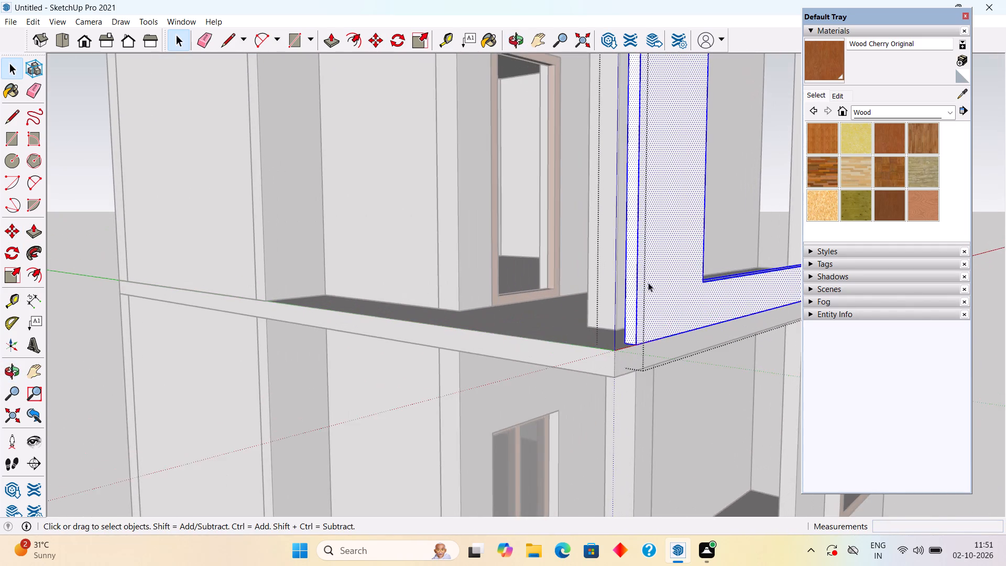
pyautogui.moveTo(648, 282); pyautogui.dragTo(723, 317, button='middle')
pyautogui.press('p')
pyautogui.click(739, 303)
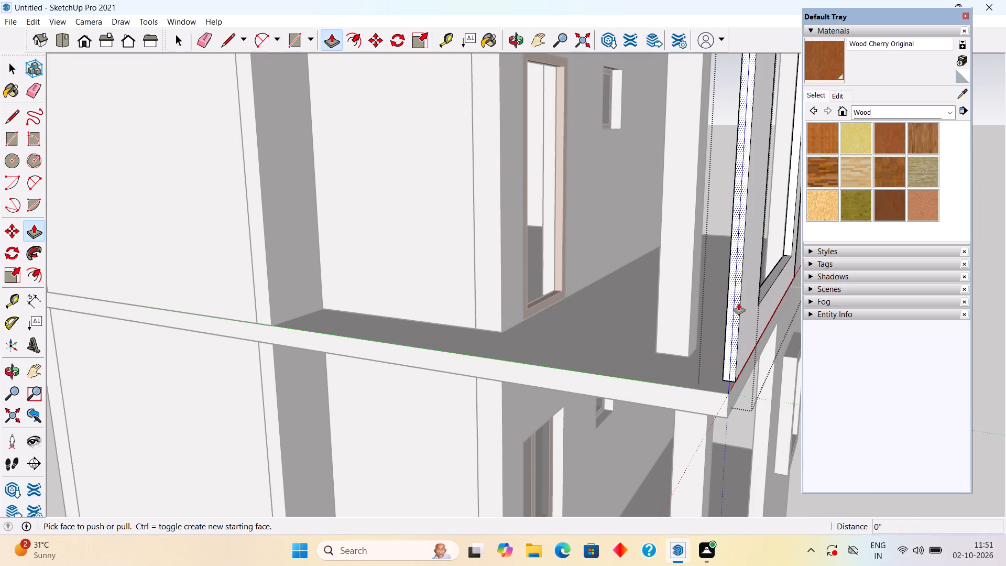
pyautogui.click(613, 384)
pyautogui.press('space')
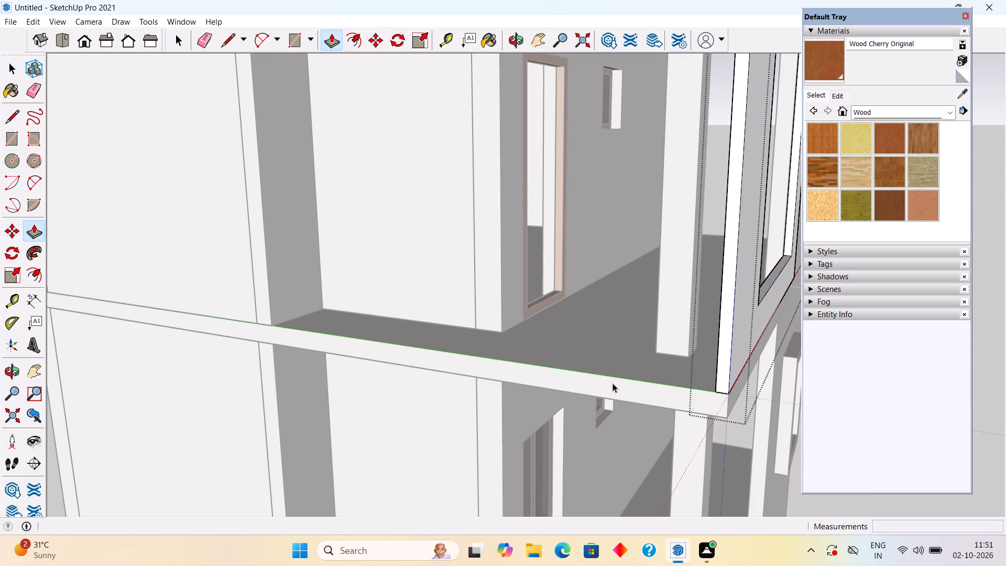
pyautogui.scroll(-9, 613, 383)
pyautogui.moveTo(607, 382); pyautogui.dragTo(264, 364, button='middle')
pyautogui.click(212, 330)
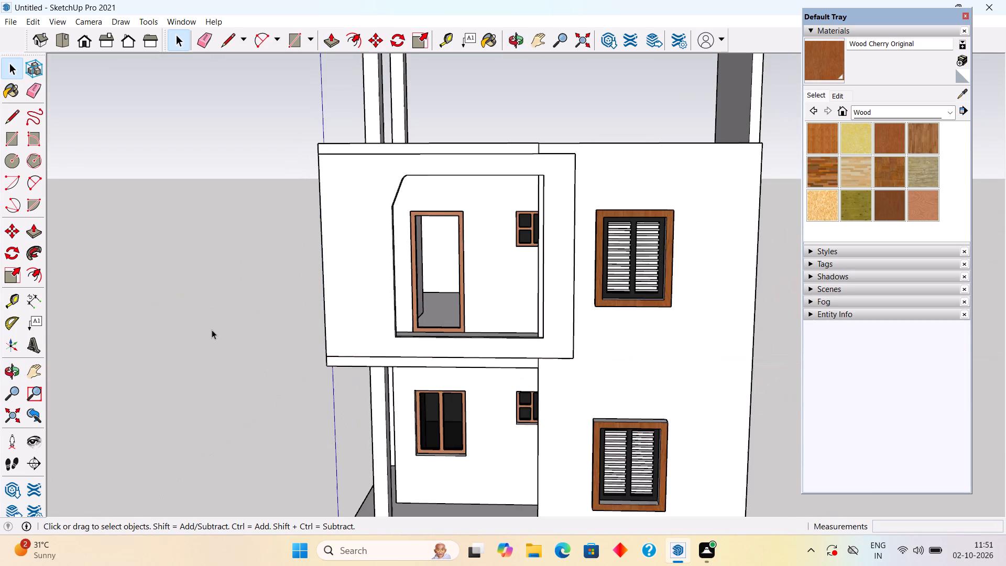
# Raise the sill face at the bottom of the balcony panel's opening by 1' inside the group.
pyautogui.scroll(-4, 251, 314)
pyautogui.moveTo(359, 320); pyautogui.dragTo(411, 305, button='middle')
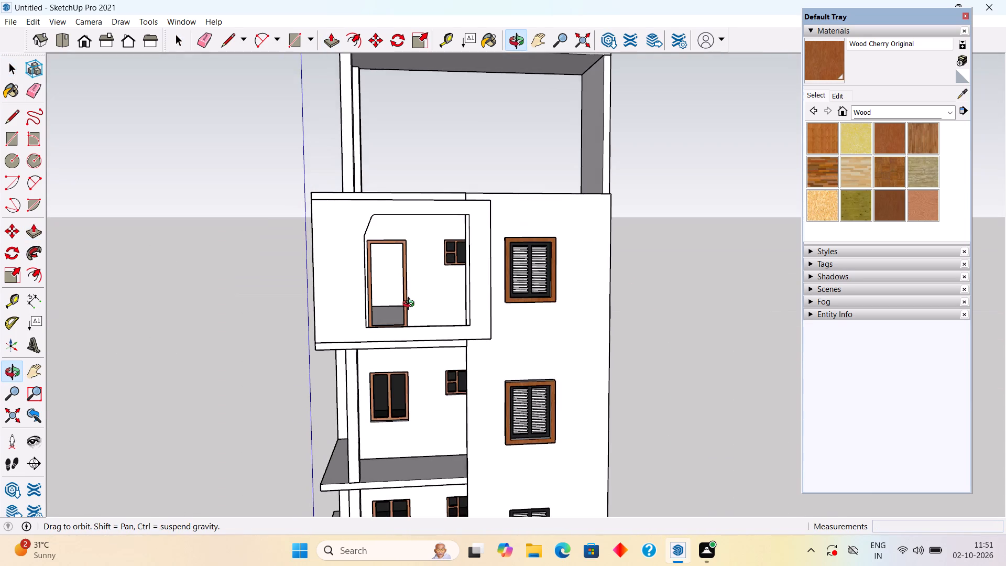
pyautogui.moveTo(411, 305); pyautogui.dragTo(409, 324, button='middle')
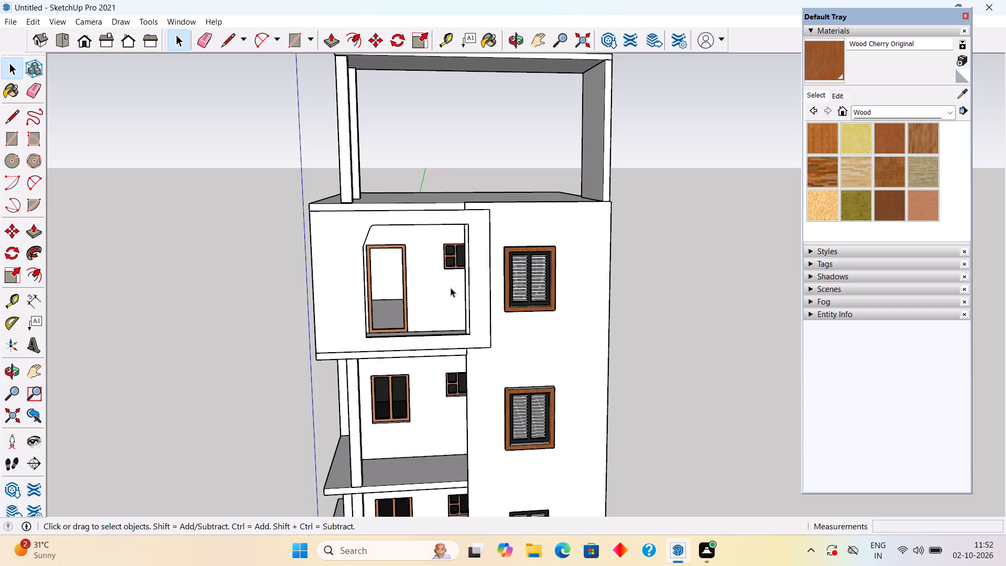
pyautogui.moveTo(456, 288); pyautogui.dragTo(472, 407, button='middle')
pyautogui.moveTo(451, 317); pyautogui.dragTo(451, 416, button='middle')
pyautogui.scroll(-1, 451, 320)
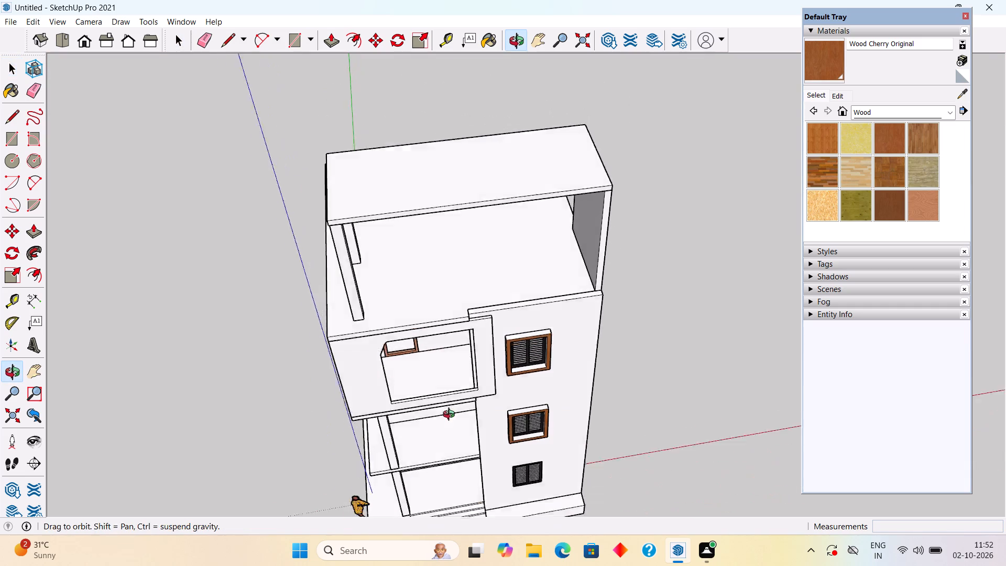
pyautogui.moveTo(451, 416); pyautogui.dragTo(451, 417, button='middle')
pyautogui.scroll(8, 454, 417)
pyautogui.moveTo(444, 375); pyautogui.dragTo(449, 412, button='middle')
pyautogui.scroll(2, 450, 413)
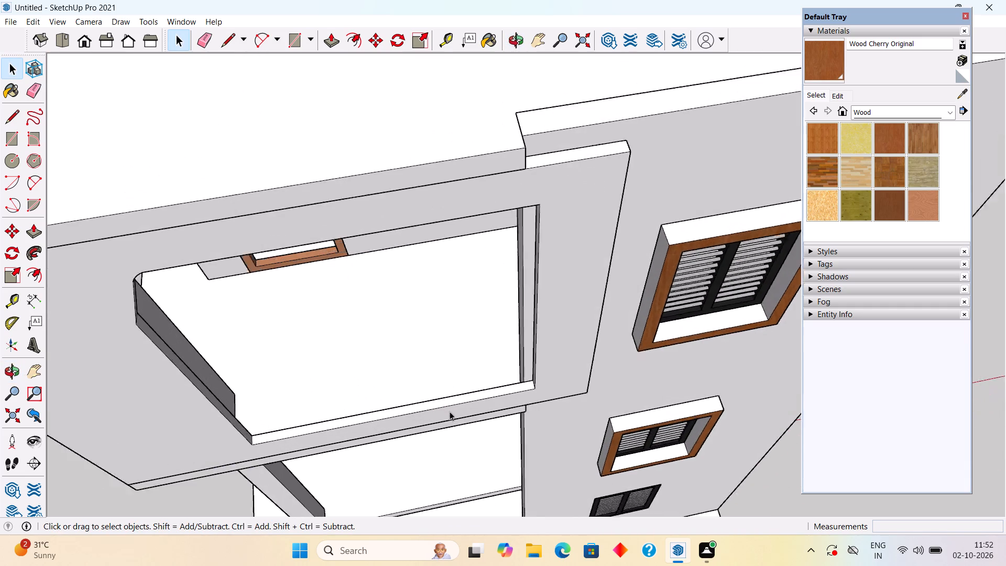
pyautogui.scroll(2, 450, 411)
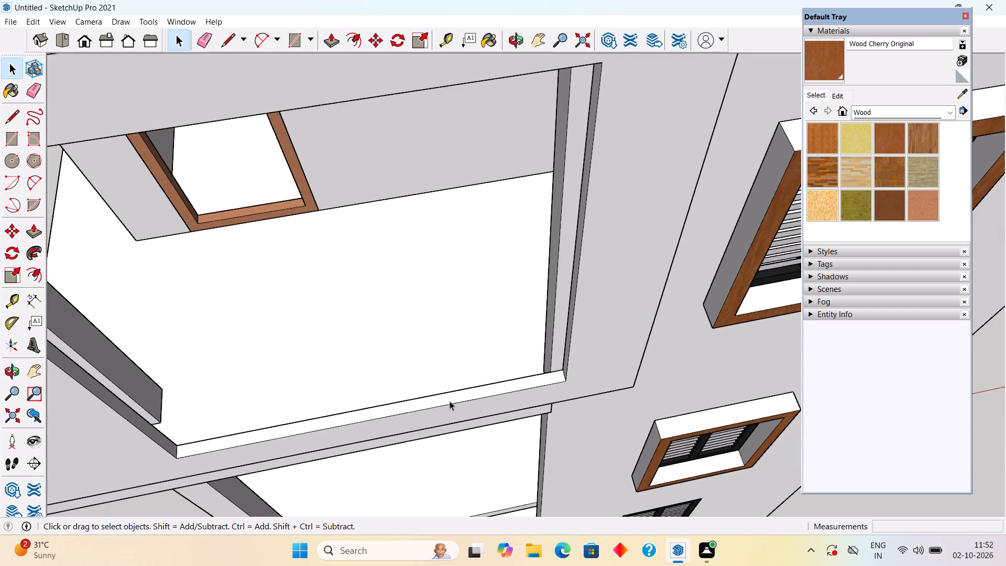
pyautogui.moveTo(458, 382); pyautogui.dragTo(473, 404, button='middle')
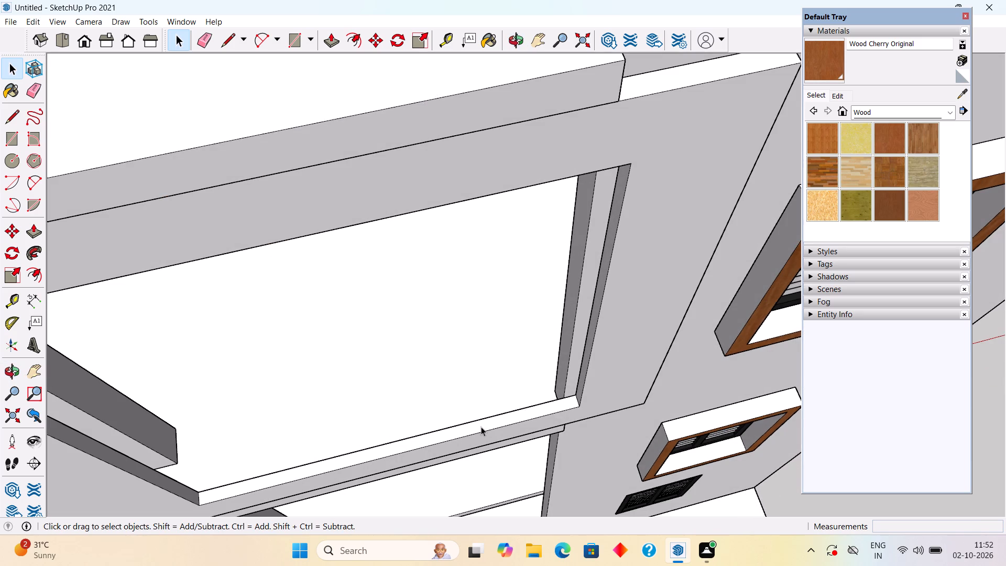
pyautogui.tripleClick(481, 427)
pyautogui.click(481, 427)
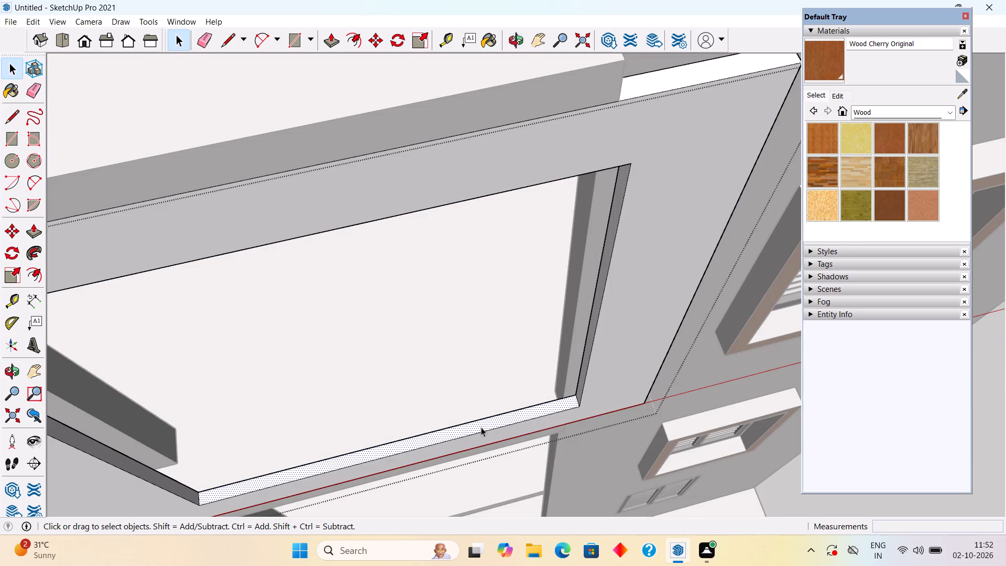
pyautogui.press('p')
pyautogui.click(481, 427)
pyautogui.write("1'")
pyautogui.press('Return')
pyautogui.press('space')
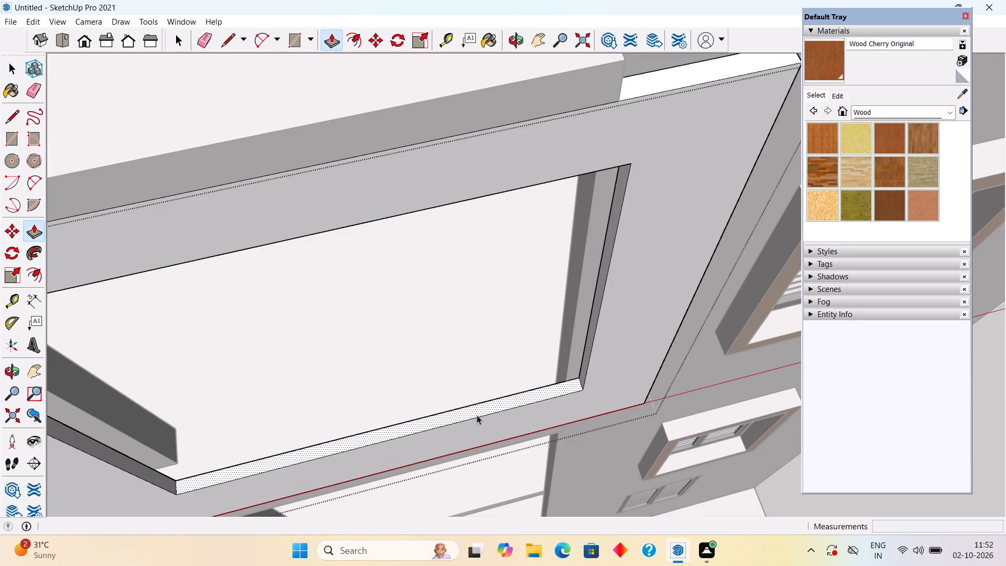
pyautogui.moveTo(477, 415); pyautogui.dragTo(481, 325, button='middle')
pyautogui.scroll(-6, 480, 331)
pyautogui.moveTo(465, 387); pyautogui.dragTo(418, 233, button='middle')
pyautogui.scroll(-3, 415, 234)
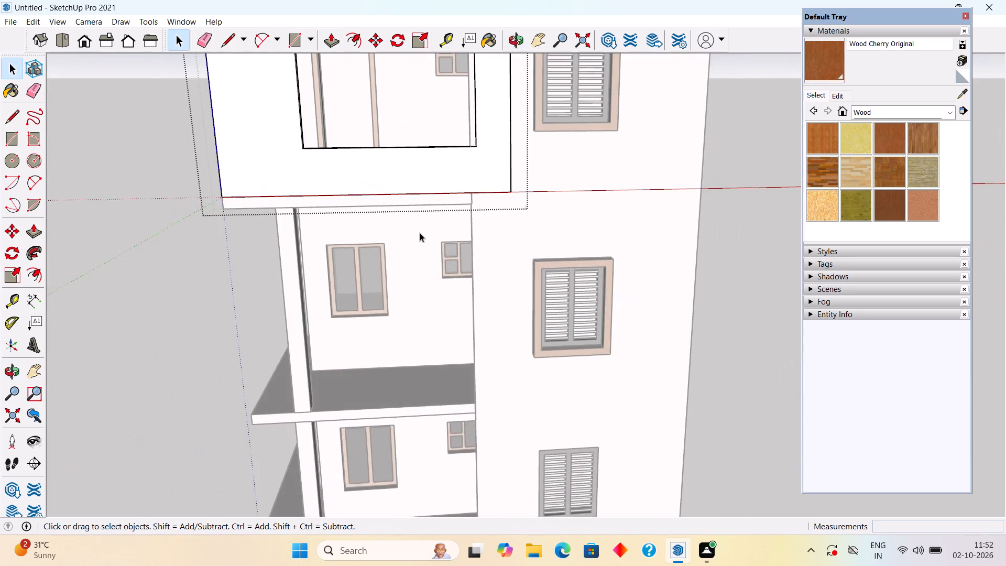
# Close the balcony panel group and examine the whole front elevation around the panel from several angles.
pyautogui.scroll(-4, 420, 233)
pyautogui.click(259, 286)
pyautogui.moveTo(433, 153); pyautogui.dragTo(464, 168, button='middle')
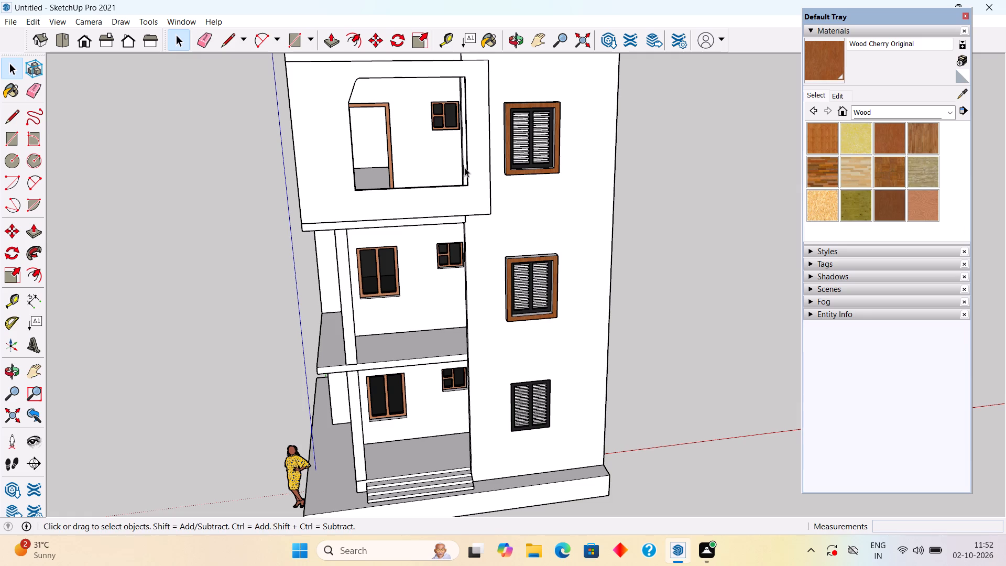
pyautogui.scroll(-5, 465, 168)
pyautogui.scroll(2, 452, 63)
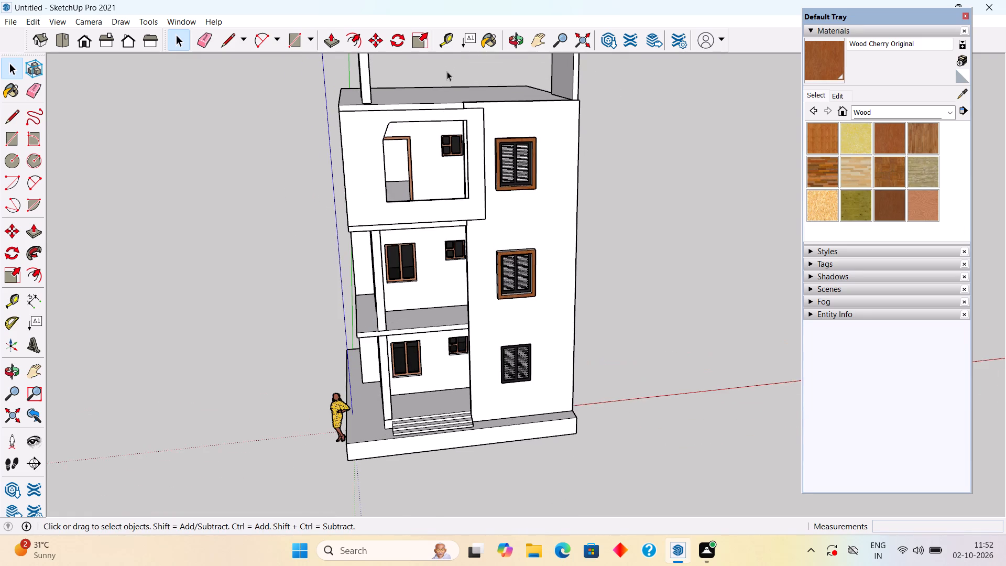
pyautogui.scroll(2, 447, 71)
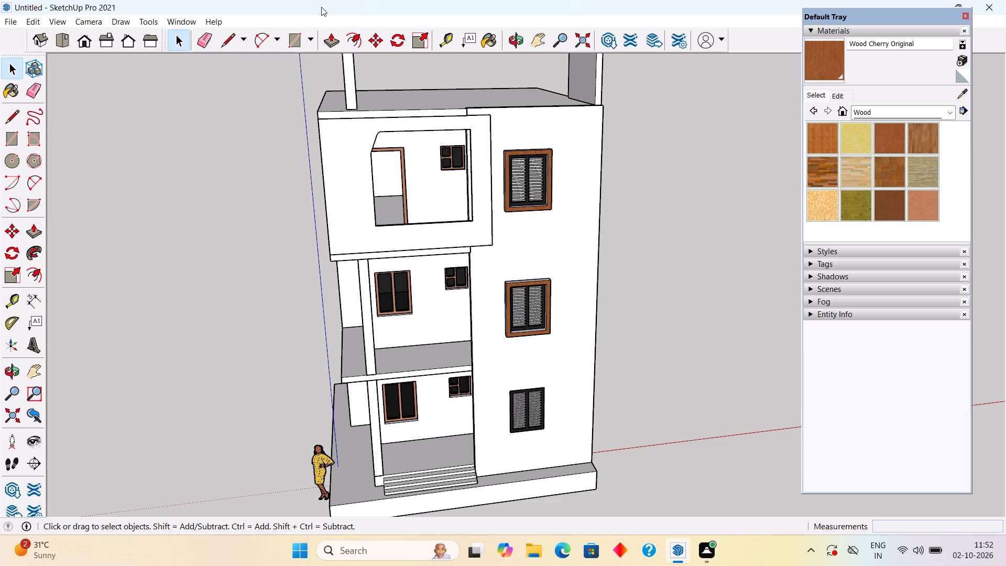
pyautogui.moveTo(453, 124); pyautogui.dragTo(288, 100, button='middle')
pyautogui.moveTo(444, 198); pyautogui.dragTo(480, 171, button='middle')
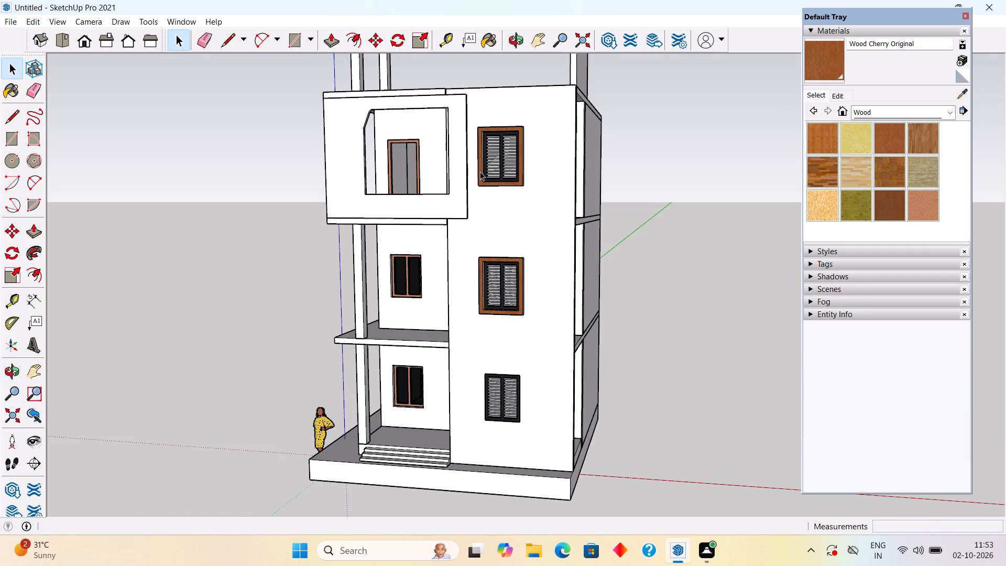
# Push the front edge face of the slab directly above the balcony panel back by 9" inside its group, then close the group.
pyautogui.moveTo(392, 112); pyautogui.dragTo(409, 217, button='middle')
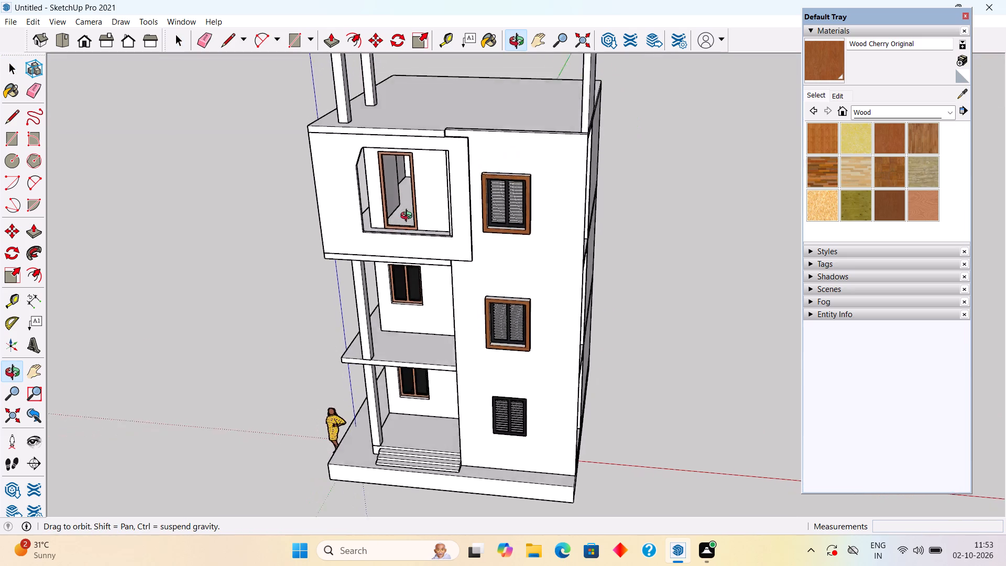
pyautogui.moveTo(409, 217); pyautogui.dragTo(419, 387, button='middle')
pyautogui.scroll(1, 419, 387)
pyautogui.scroll(1, 395, 236)
pyautogui.moveTo(397, 230); pyautogui.dragTo(407, 239, button='middle')
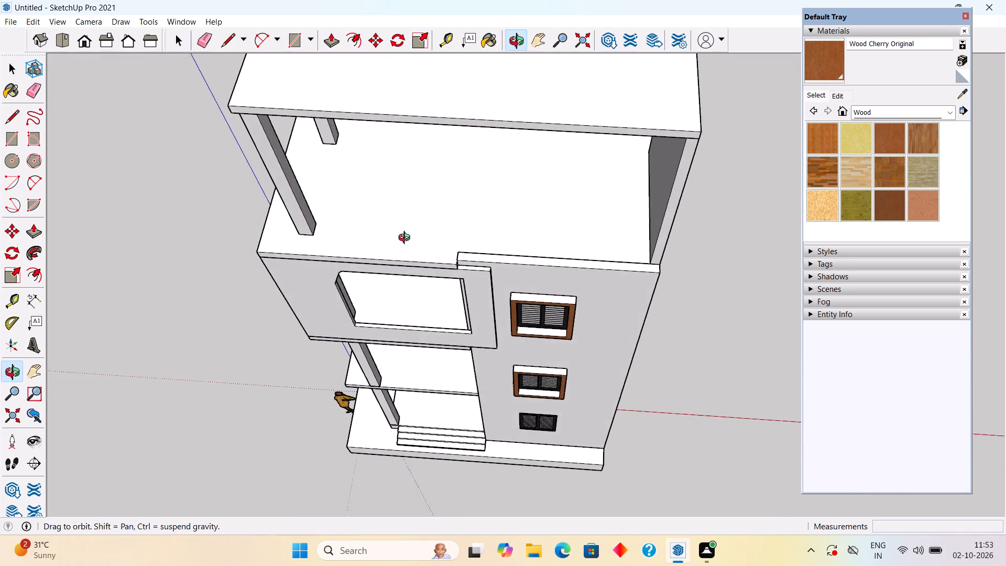
pyautogui.moveTo(407, 239); pyautogui.dragTo(407, 262, button='middle')
pyautogui.scroll(5, 400, 290)
pyautogui.moveTo(388, 300); pyautogui.dragTo(399, 248, button='middle')
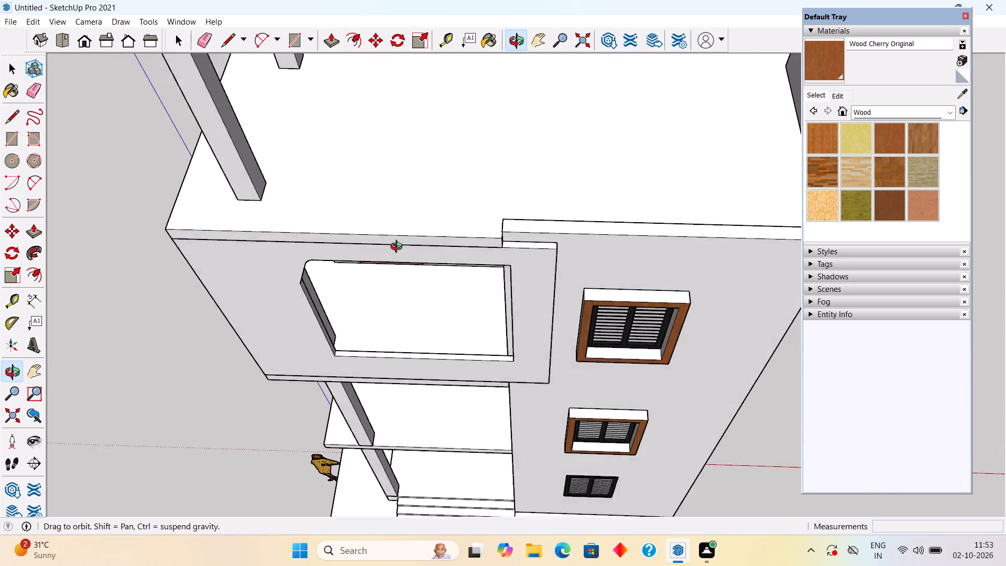
pyautogui.moveTo(399, 248); pyautogui.dragTo(402, 224, button='middle')
pyautogui.scroll(3, 402, 224)
pyautogui.moveTo(402, 223); pyautogui.dragTo(409, 194, button='middle')
pyautogui.tripleClick(436, 153)
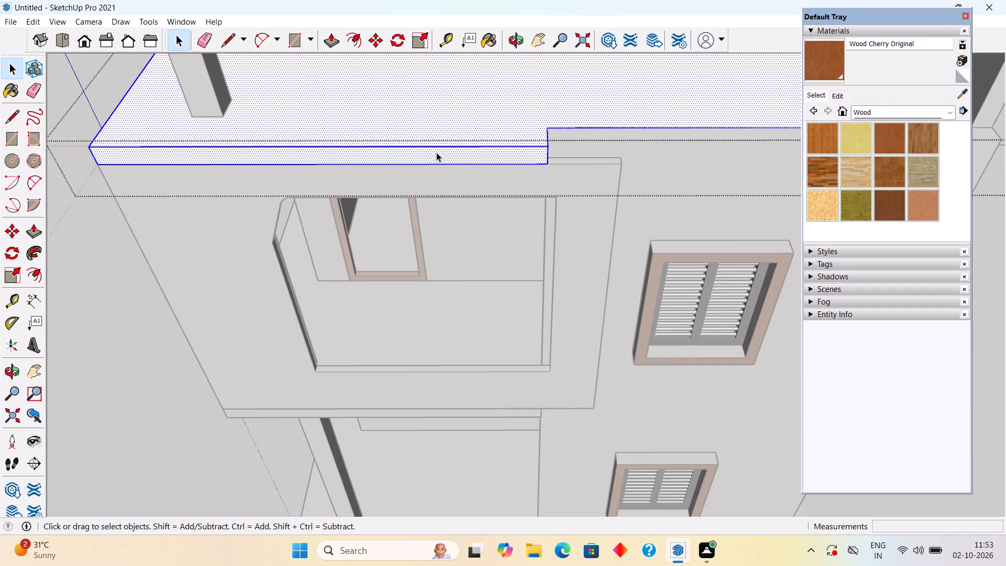
pyautogui.press('p')
pyautogui.click(436, 153)
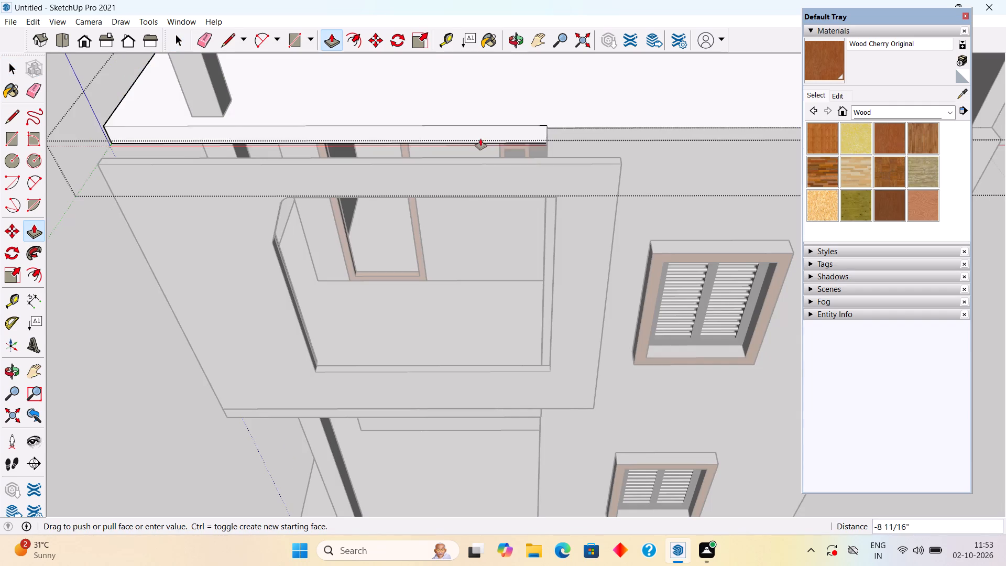
pyautogui.click(589, 125)
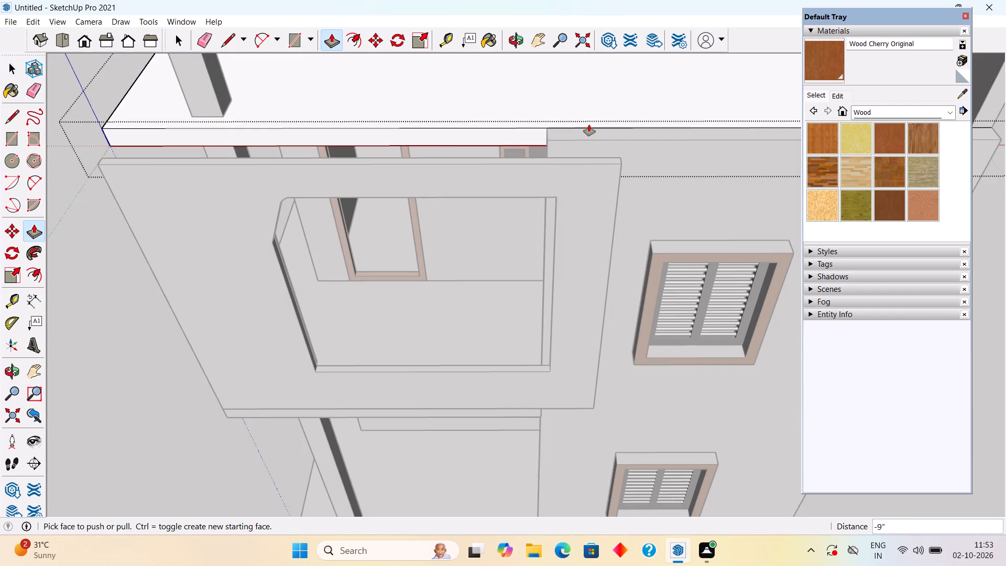
pyautogui.press('space')
pyautogui.moveTo(546, 151); pyautogui.dragTo(542, 166, button='middle')
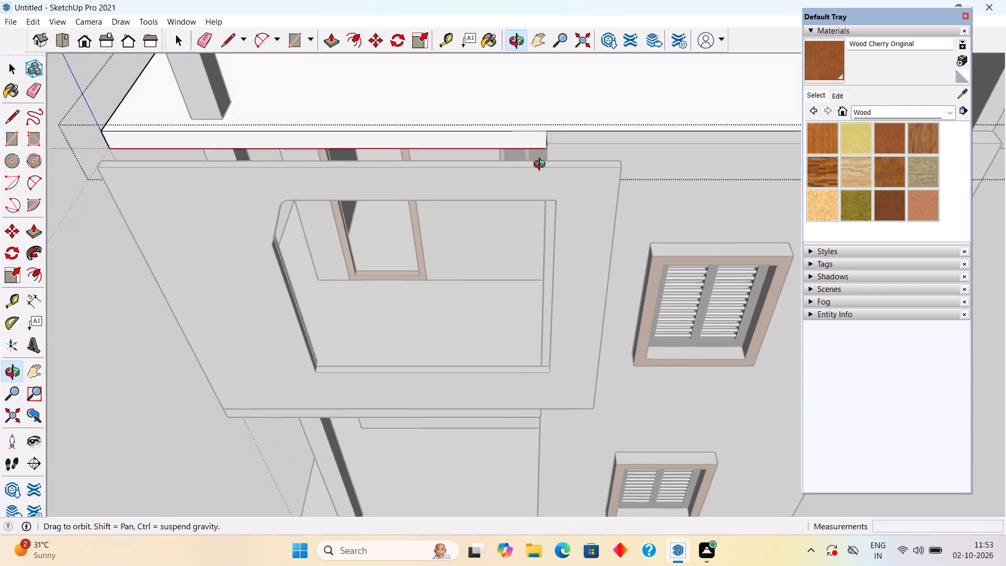
pyautogui.moveTo(542, 166); pyautogui.dragTo(462, 251, button='middle')
pyautogui.scroll(-2, 461, 251)
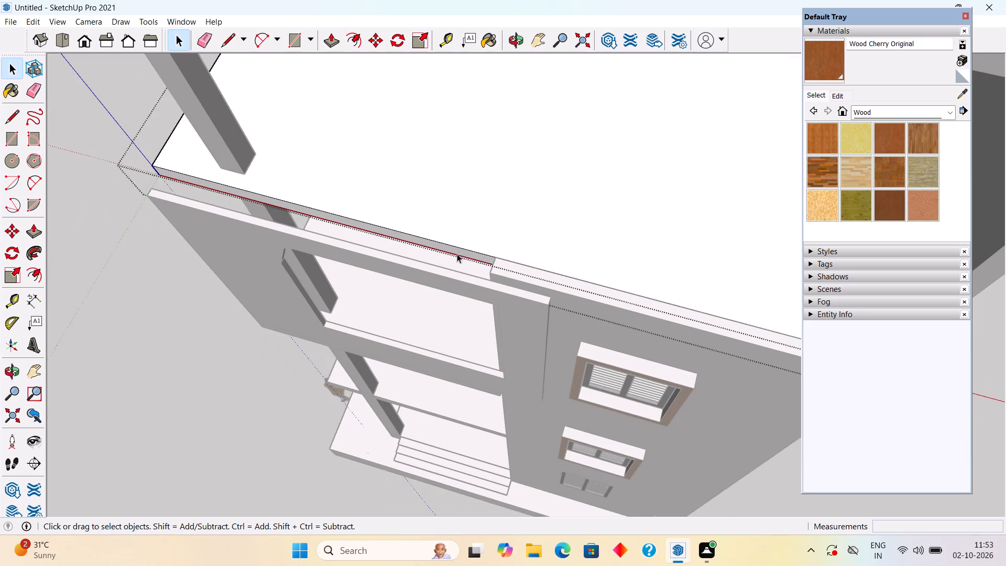
pyautogui.scroll(-1, 455, 254)
pyautogui.click(237, 317)
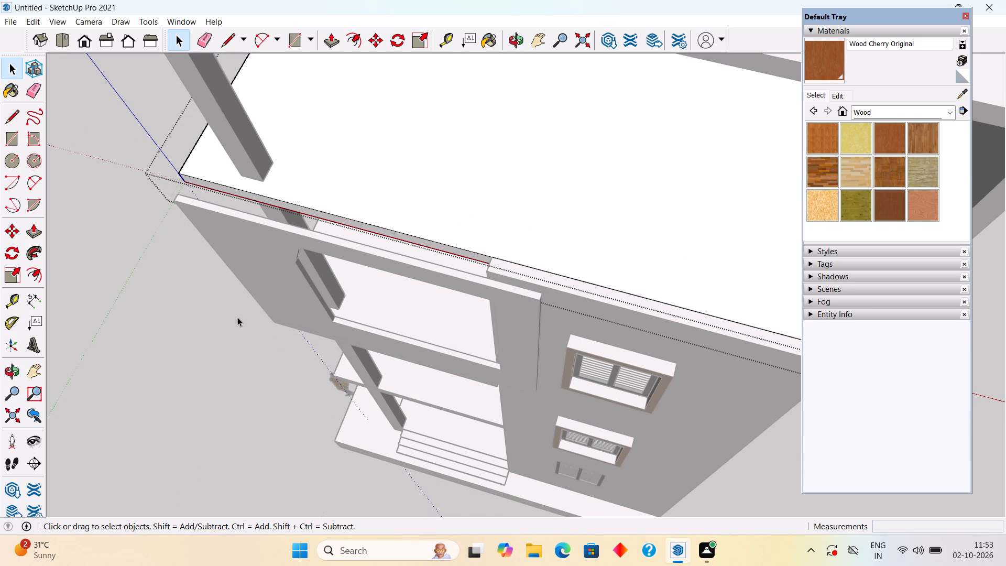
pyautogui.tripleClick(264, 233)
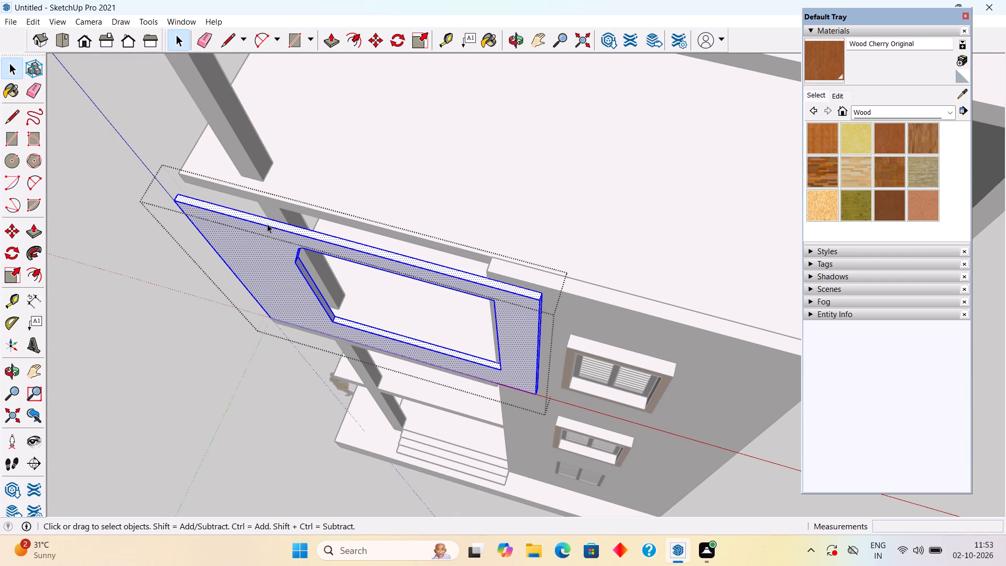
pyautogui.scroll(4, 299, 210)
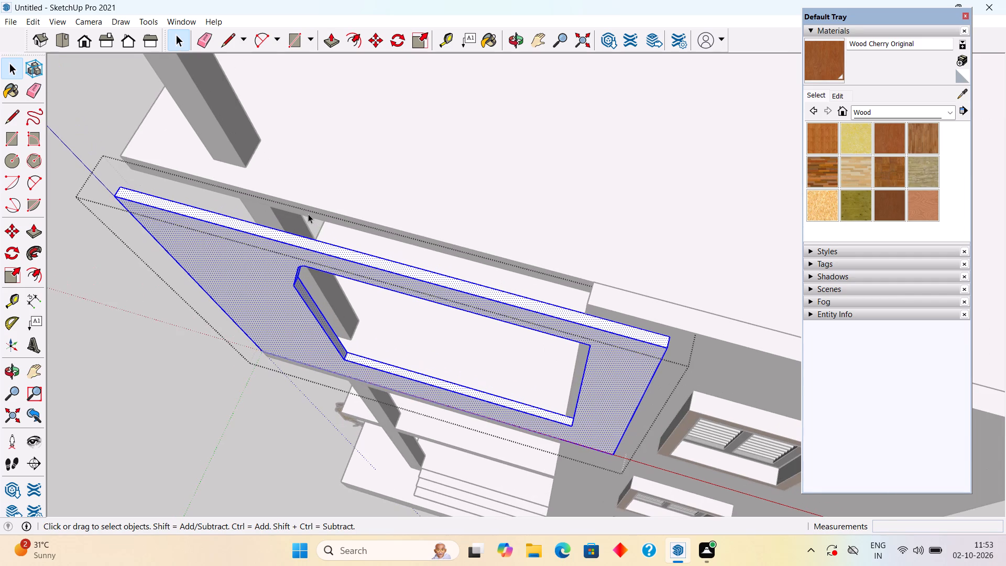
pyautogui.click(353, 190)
# Reopen the slab group above the balcony panel and select its geometry at the front edge.
pyautogui.moveTo(360, 223); pyautogui.dragTo(429, 191, button='middle')
pyautogui.scroll(2, 431, 200)
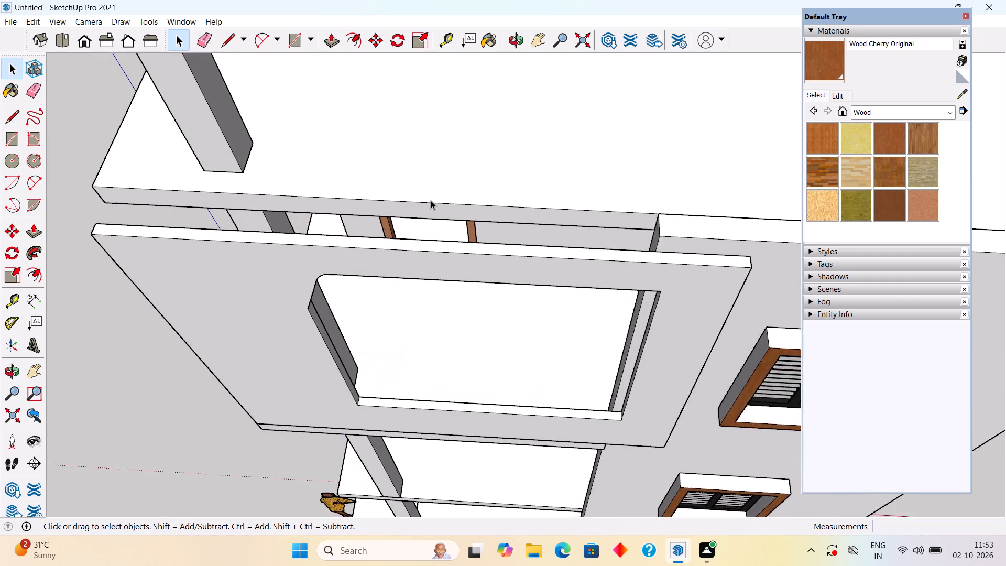
pyautogui.scroll(1, 431, 200)
pyautogui.tripleClick(445, 212)
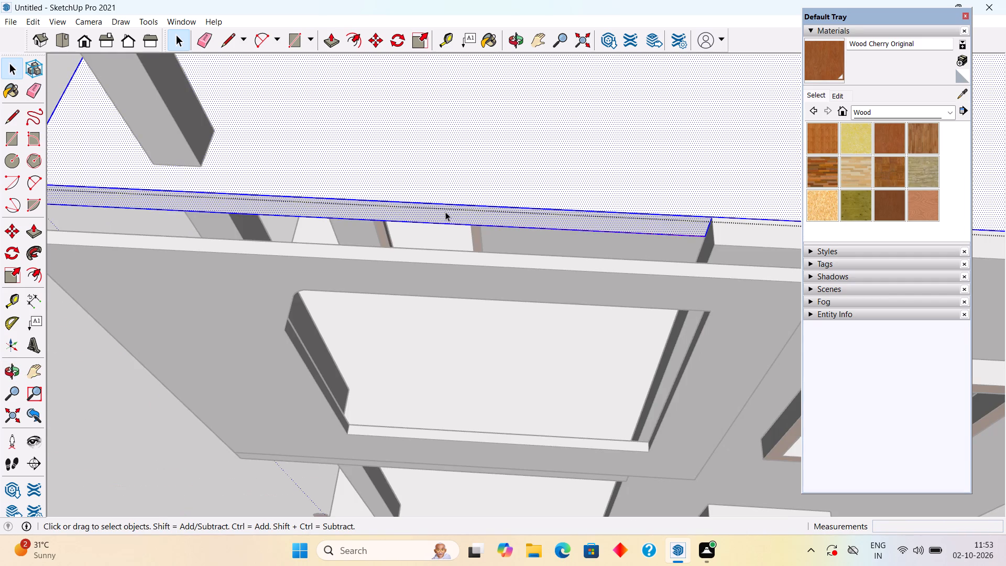
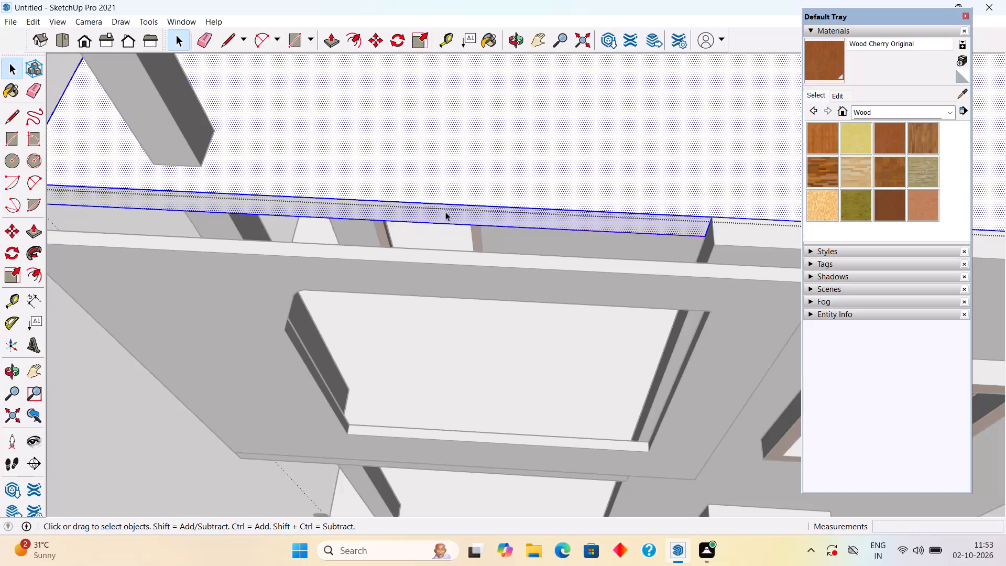
# Extend the roof slab's narrow front edge face 6" toward the balcony front panel using Push/Pull.
pyautogui.press('p')
pyautogui.click(445, 212)
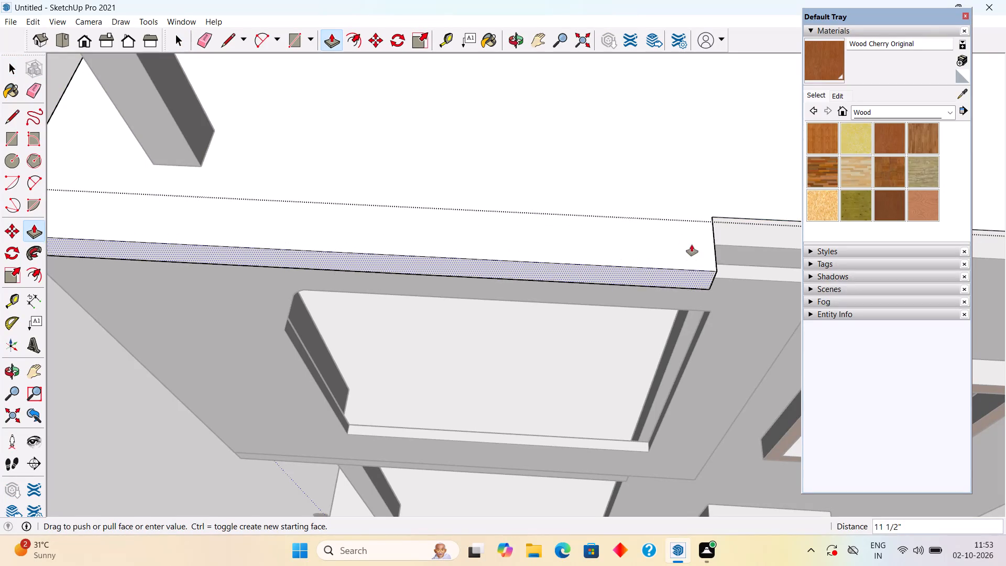
pyautogui.click(714, 244)
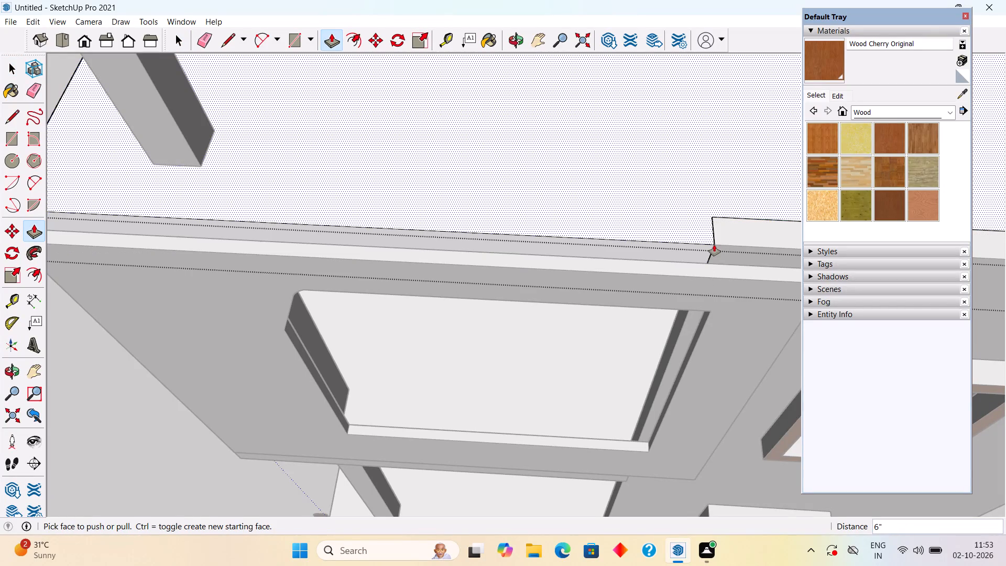
# Raise the top face of the balcony front panel with the cut-out opening by 3'.
pyautogui.press('space')
pyautogui.tripleClick(667, 269)
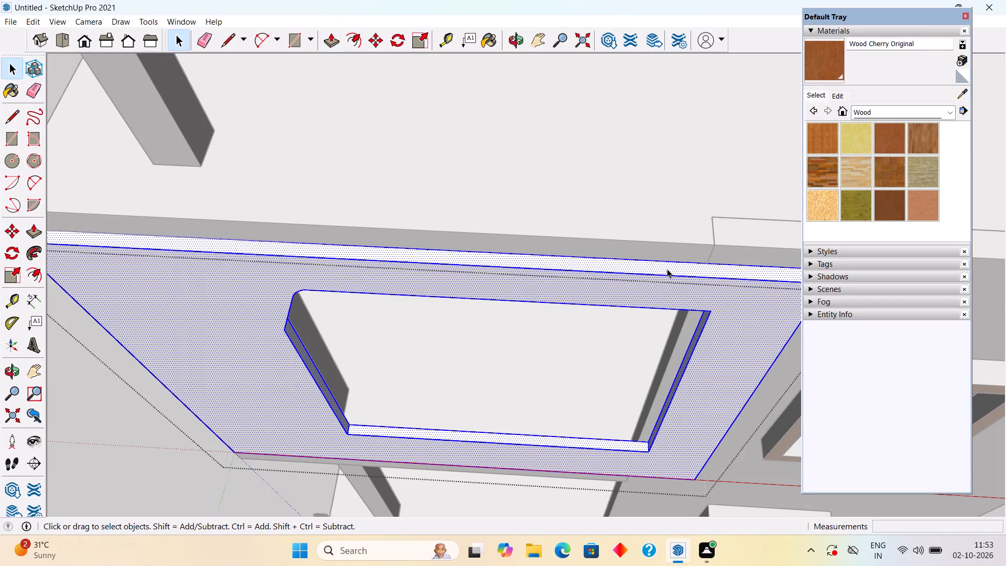
pyautogui.click(667, 269)
pyautogui.press('p')
pyautogui.click(667, 269)
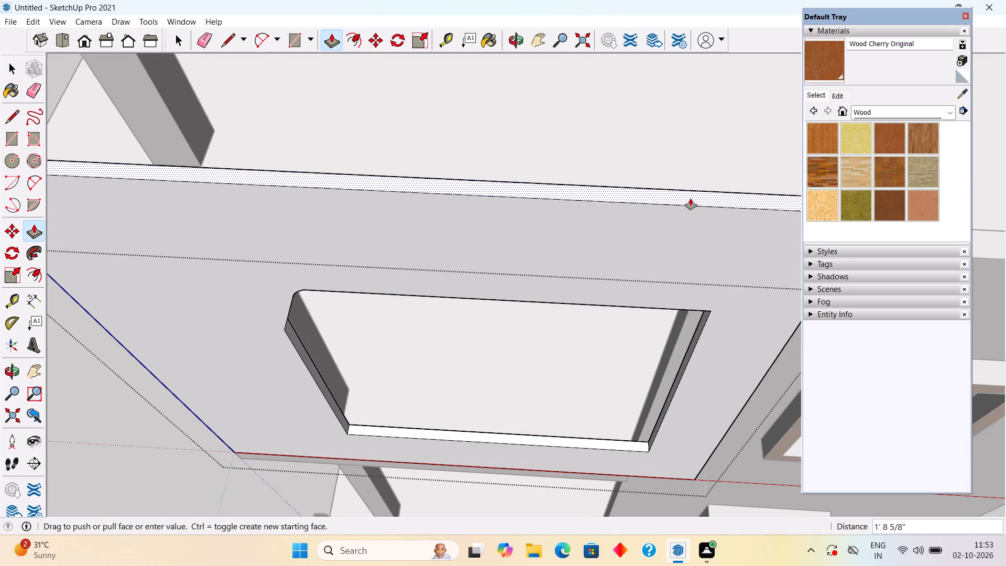
pyautogui.write("3'")
pyautogui.press('Return')
pyautogui.press('space')
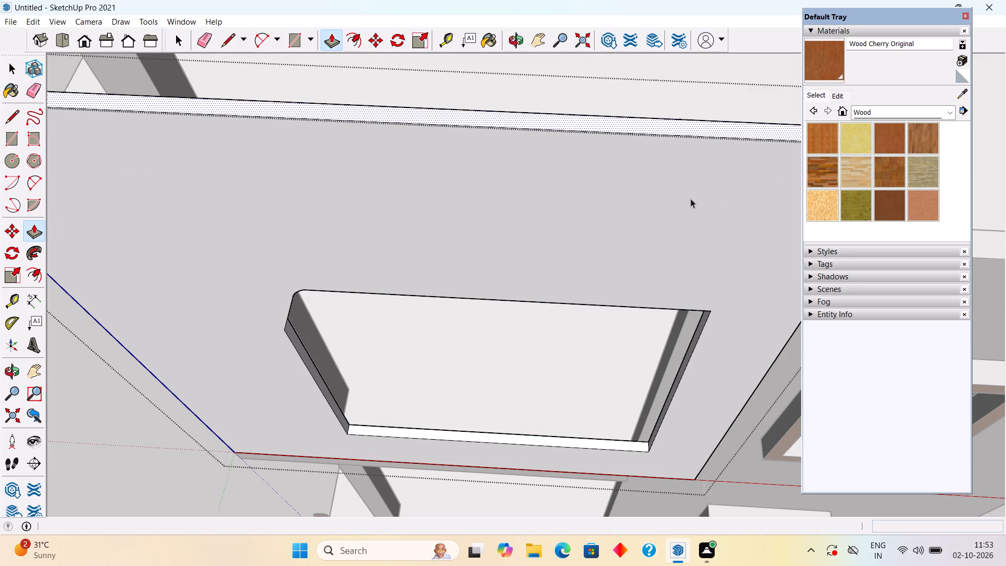
pyautogui.scroll(-10, 691, 199)
pyautogui.scroll(-1, 552, 279)
pyautogui.moveTo(538, 216); pyautogui.dragTo(530, 94, button='middle')
pyautogui.scroll(-4, 530, 94)
pyautogui.scroll(-1, 512, 197)
pyautogui.moveTo(512, 305); pyautogui.dragTo(557, 266, button='middle')
pyautogui.scroll(-8, 557, 266)
pyautogui.moveTo(679, 179); pyautogui.dragTo(614, 65, button='middle')
pyautogui.click(609, 86)
# Pull the front panel opening's inner side face nearest the shuttered windows 3" into the opening.
pyautogui.scroll(3, 586, 220)
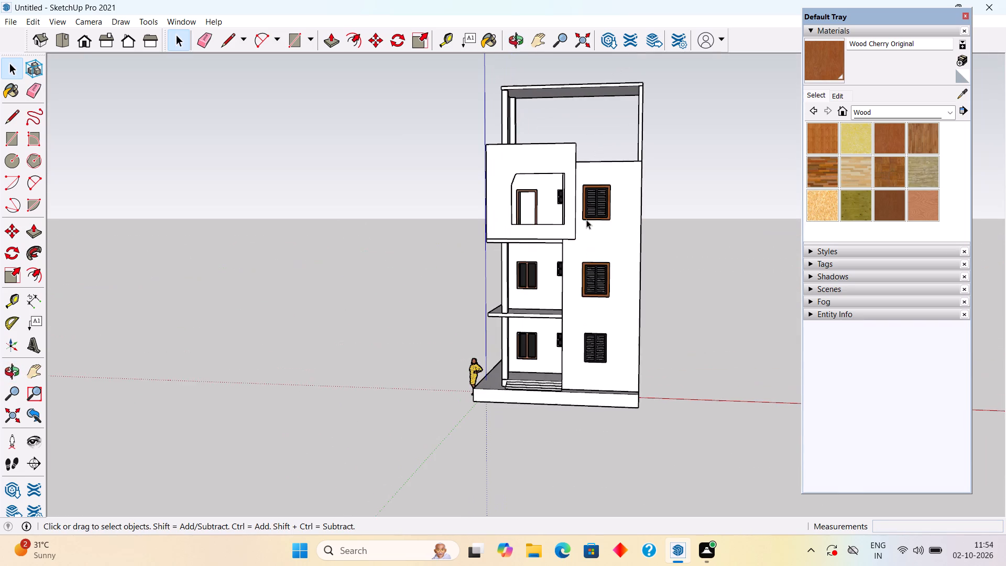
pyautogui.moveTo(574, 209); pyautogui.dragTo(625, 235, button='middle')
pyautogui.scroll(4, 587, 196)
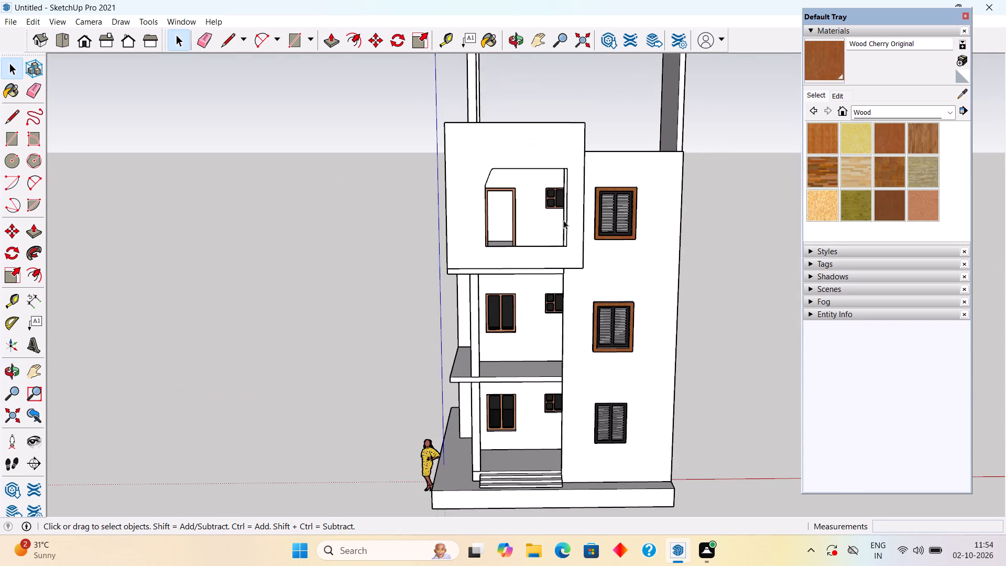
pyautogui.scroll(2, 563, 220)
pyautogui.moveTo(568, 217); pyautogui.dragTo(518, 207, button='middle')
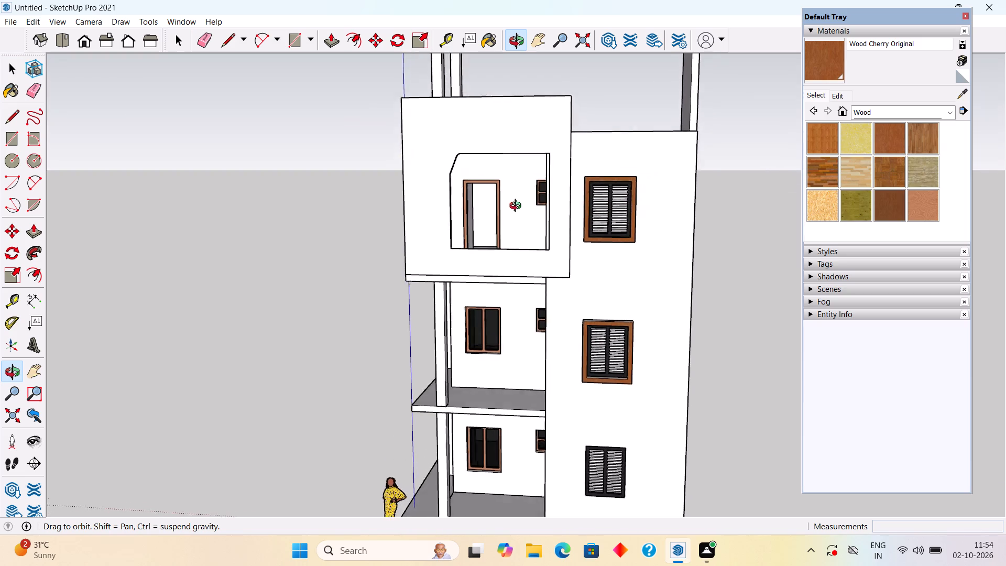
pyautogui.moveTo(518, 207); pyautogui.dragTo(672, 157, button='middle')
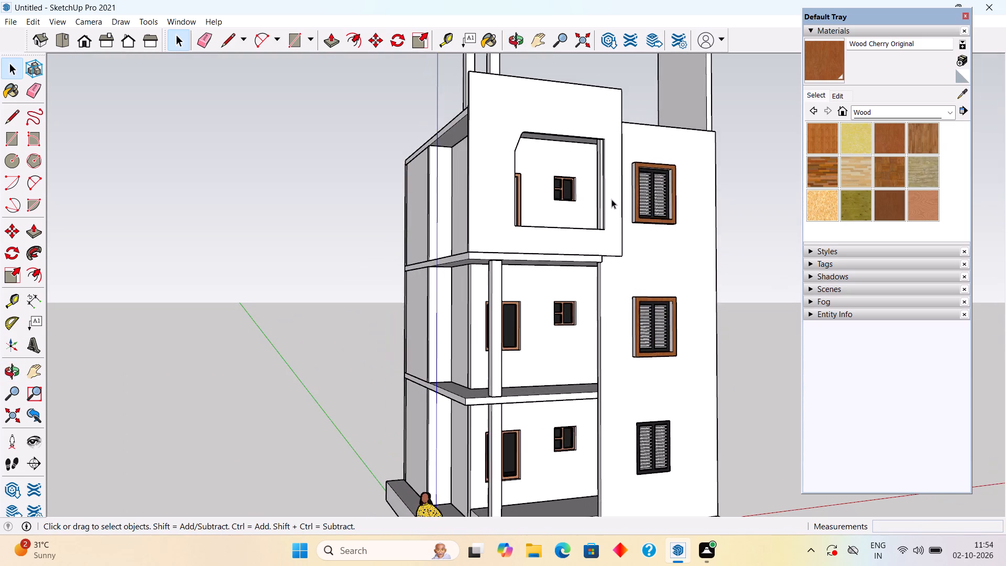
pyautogui.scroll(9, 611, 199)
pyautogui.moveTo(600, 206); pyautogui.dragTo(602, 274, button='middle')
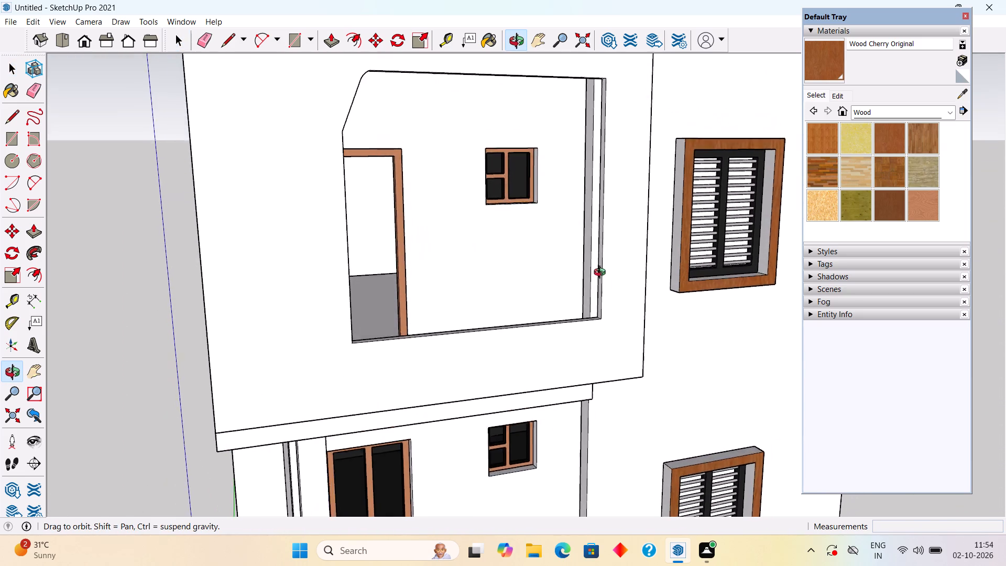
pyautogui.moveTo(602, 274); pyautogui.dragTo(609, 309, button='middle')
pyautogui.scroll(5, 608, 310)
pyautogui.moveTo(592, 312); pyautogui.dragTo(609, 324, button='middle')
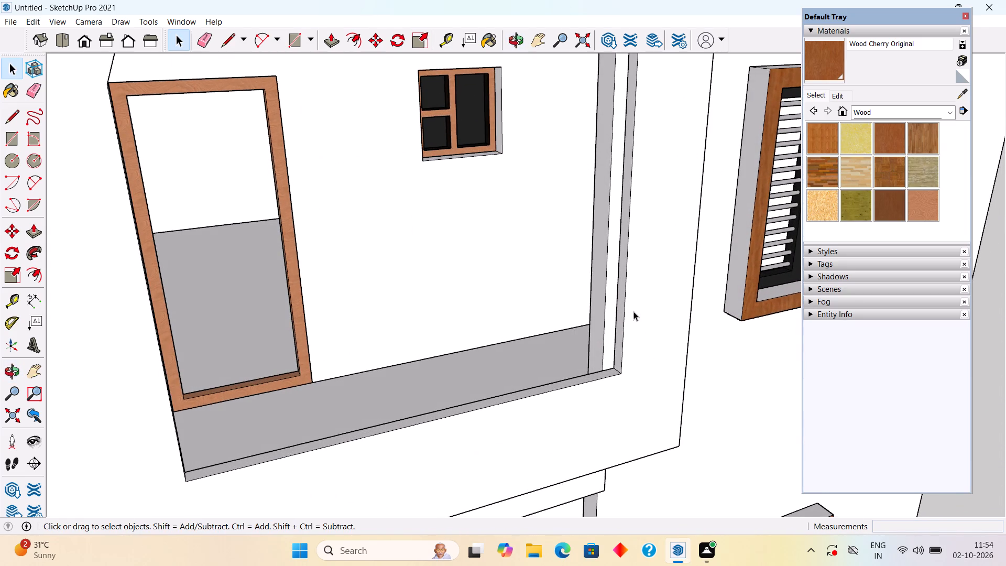
pyautogui.tripleClick(623, 314)
pyautogui.click(621, 313)
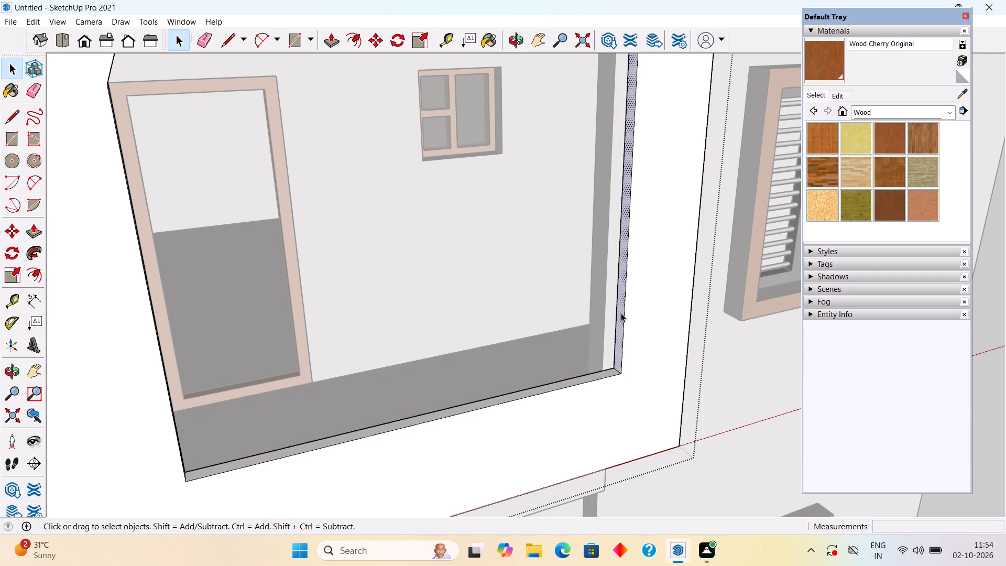
pyautogui.press('p')
pyautogui.click(620, 312)
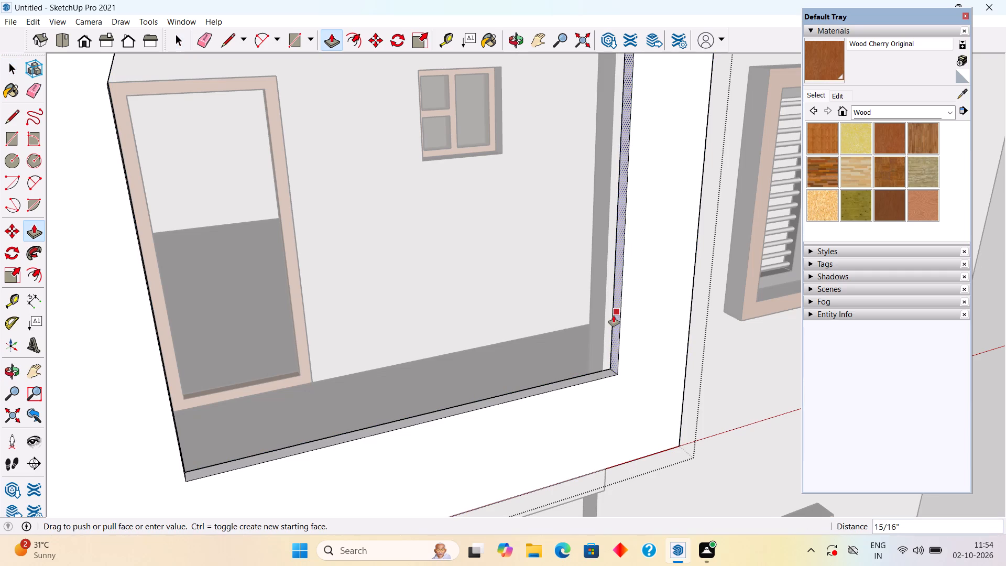
pyautogui.click(607, 317)
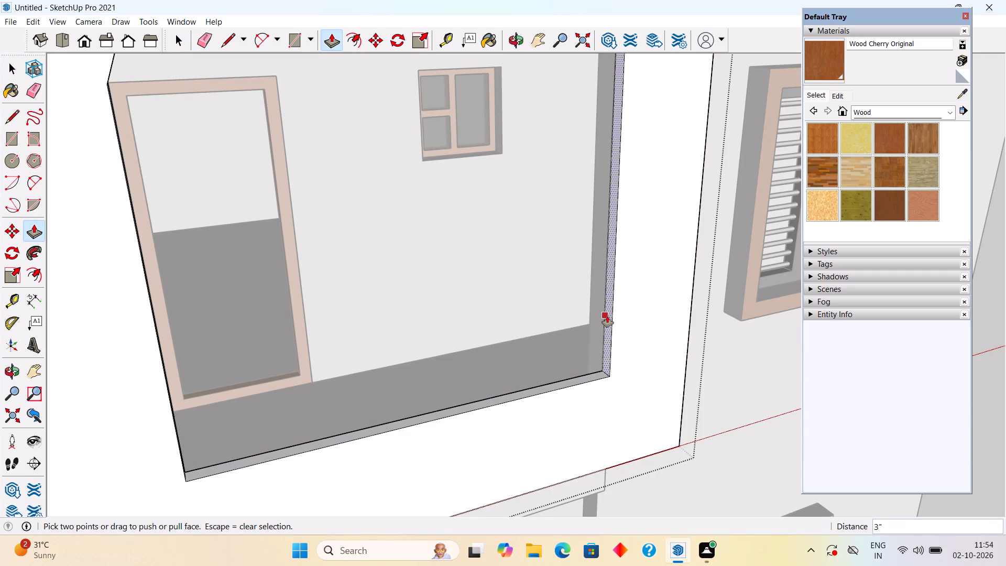
pyautogui.press('space')
pyautogui.scroll(-8, 605, 315)
pyautogui.click(253, 323)
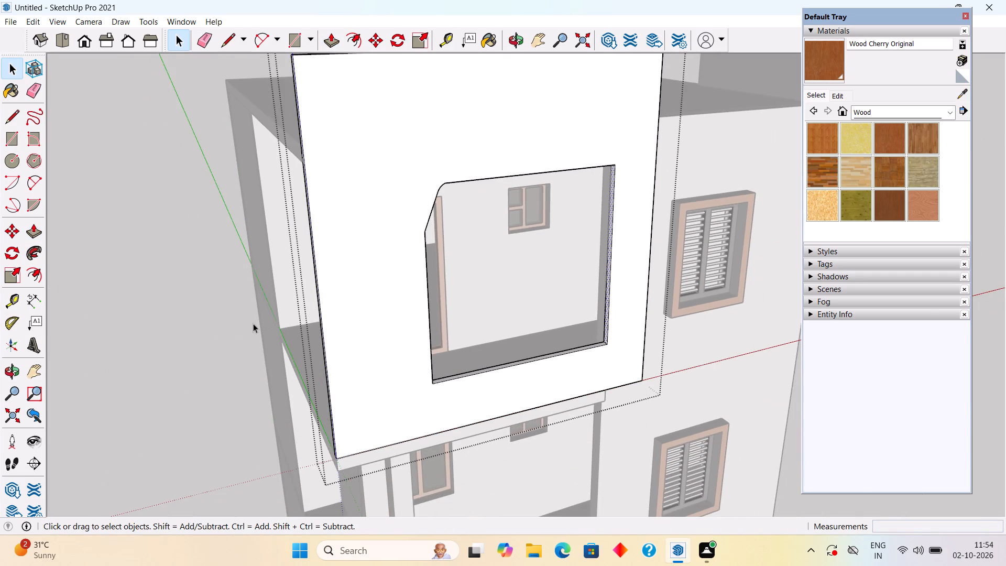
# Examine the balcony front panel, its opening and the whole building from the front and both sides.
pyautogui.moveTo(381, 324); pyautogui.dragTo(481, 290, button='middle')
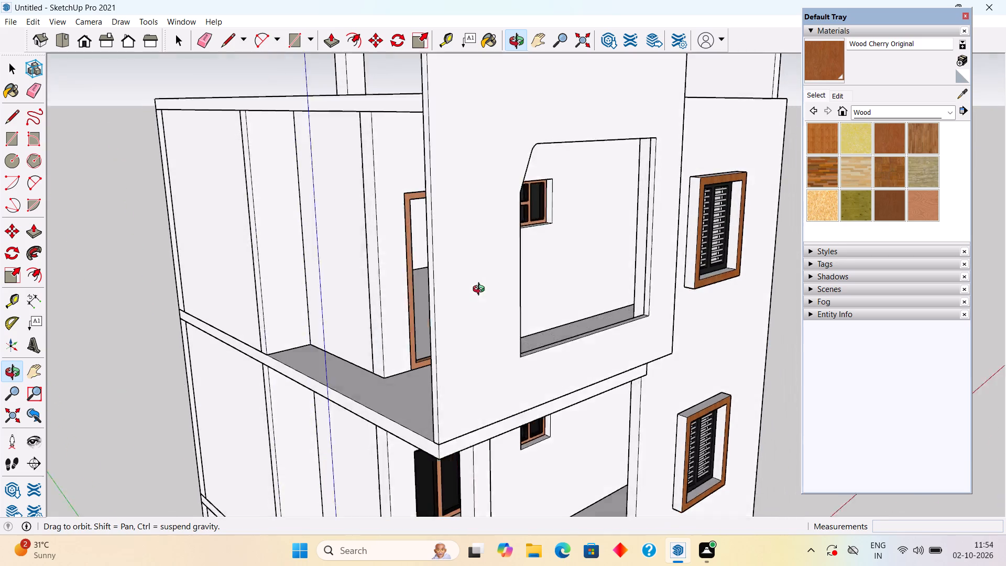
pyautogui.moveTo(481, 290); pyautogui.dragTo(500, 297, button='middle')
pyautogui.scroll(3, 622, 282)
pyautogui.moveTo(685, 296); pyautogui.dragTo(666, 290, button='middle')
pyautogui.scroll(-1, 661, 290)
pyautogui.moveTo(651, 290); pyautogui.dragTo(512, 314, button='middle')
pyautogui.scroll(-4, 514, 315)
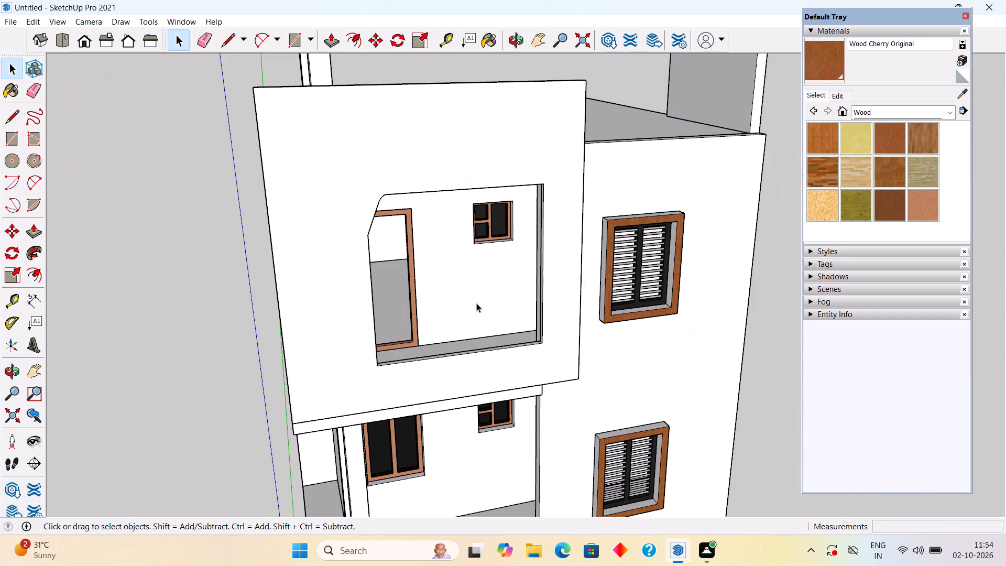
pyautogui.moveTo(470, 301); pyautogui.dragTo(356, 264, button='middle')
pyautogui.scroll(-3, 356, 264)
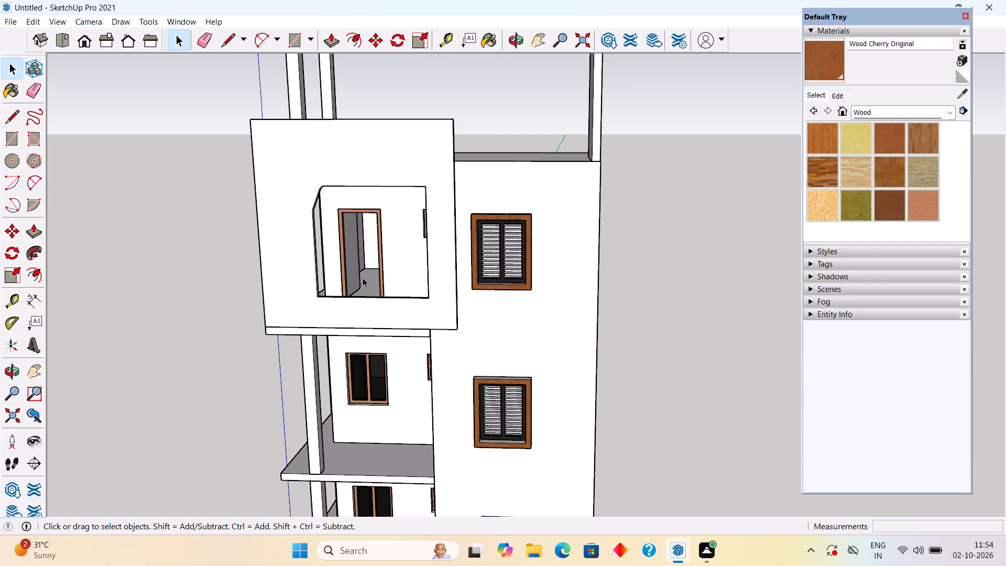
pyautogui.moveTo(357, 309); pyautogui.dragTo(375, 234, button='middle')
pyautogui.scroll(-1, 352, 312)
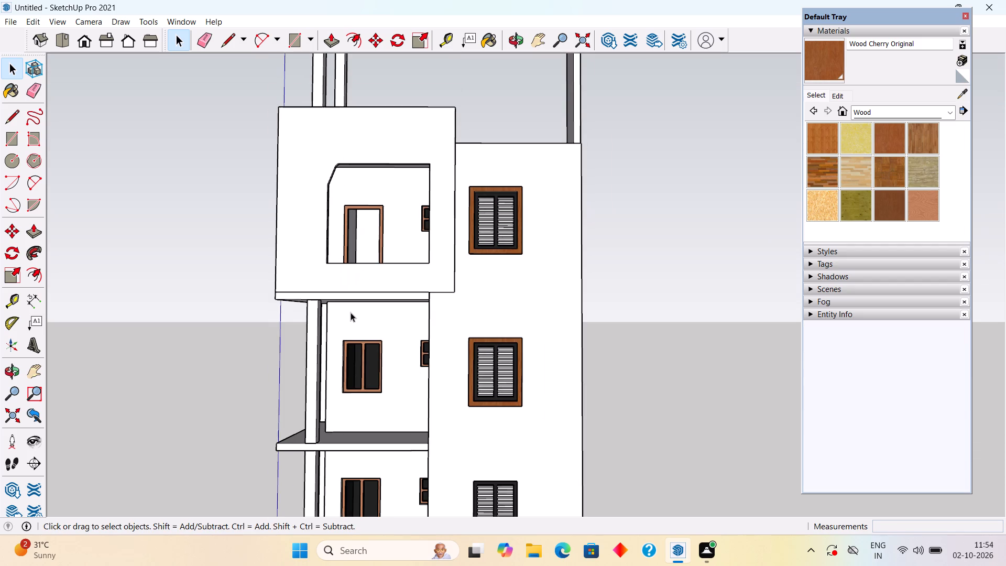
pyautogui.moveTo(350, 312); pyautogui.dragTo(355, 270, button='middle')
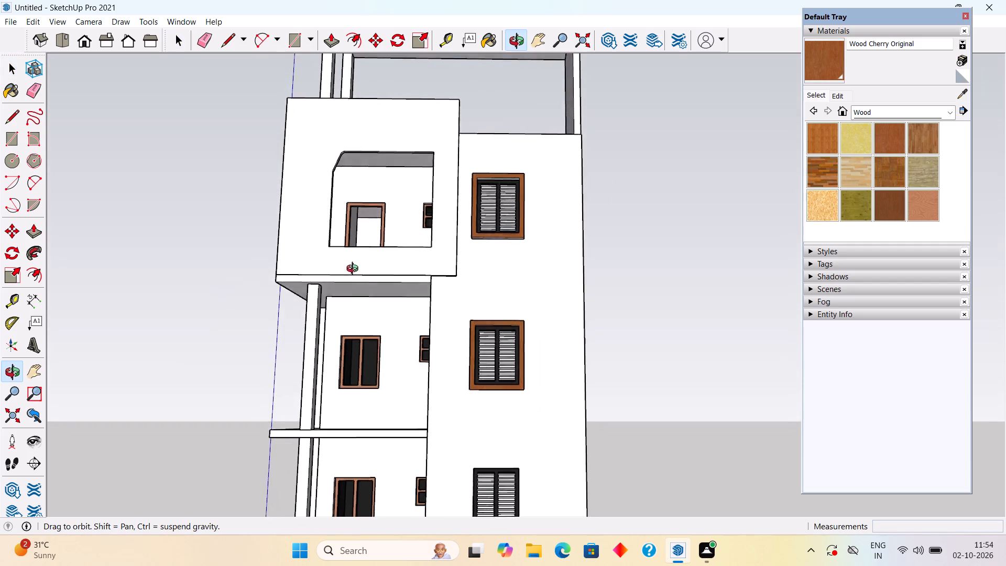
pyautogui.moveTo(355, 270); pyautogui.dragTo(355, 259, button='middle')
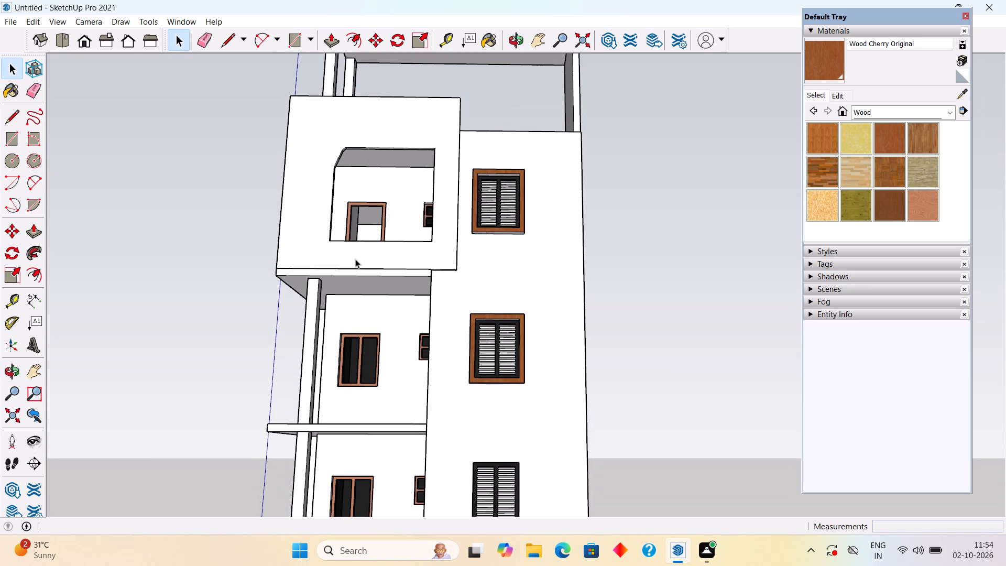
pyautogui.moveTo(355, 259); pyautogui.dragTo(296, 326, button='middle')
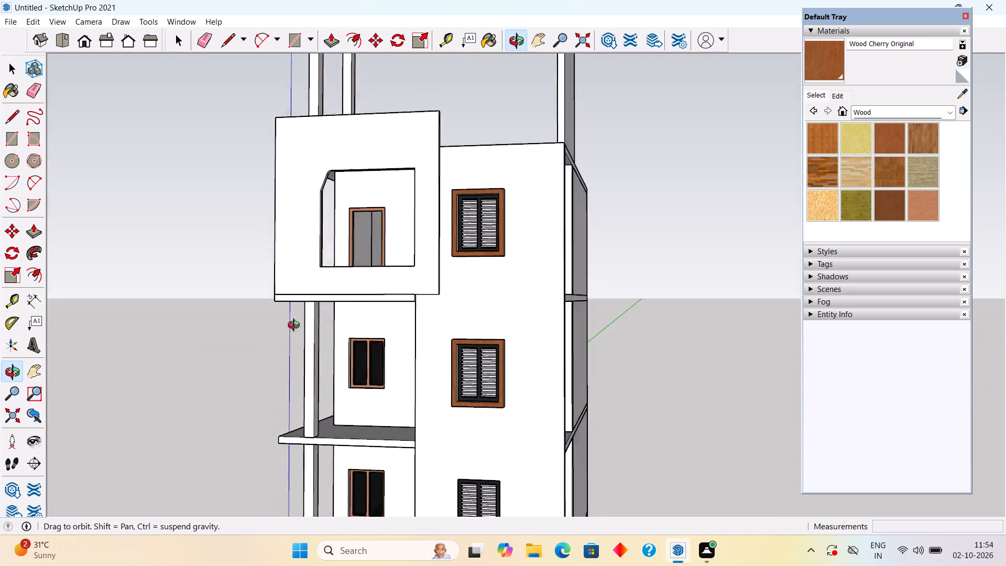
pyautogui.moveTo(296, 326); pyautogui.dragTo(129, 377, button='middle')
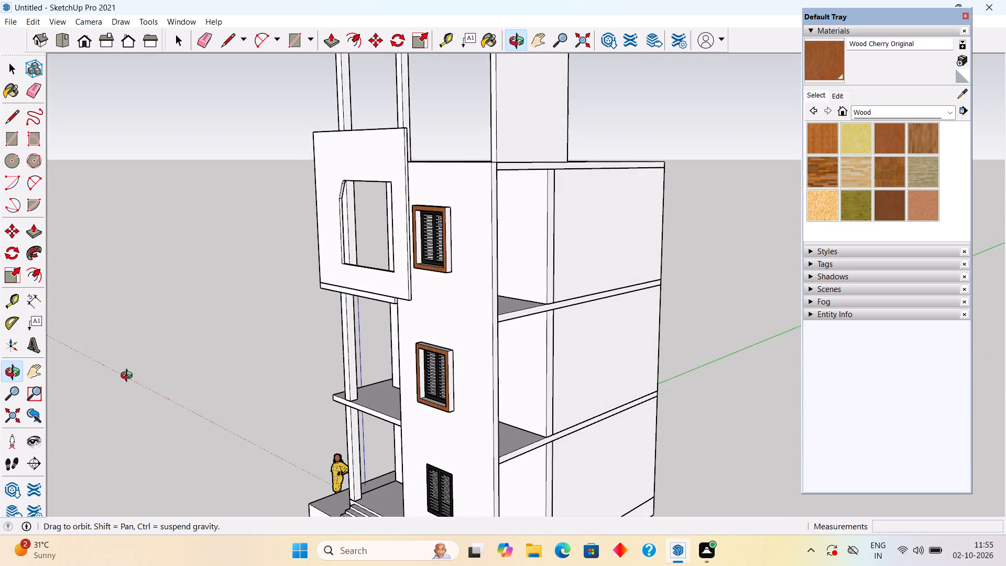
pyautogui.moveTo(129, 377); pyautogui.dragTo(50, 389, button='middle')
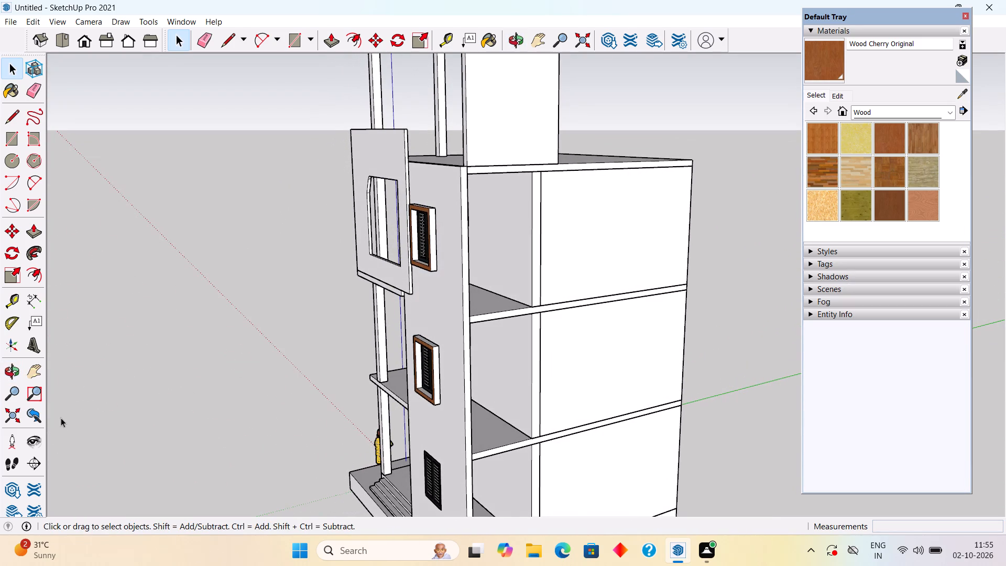
pyautogui.moveTo(270, 465); pyautogui.dragTo(505, 351, button='middle')
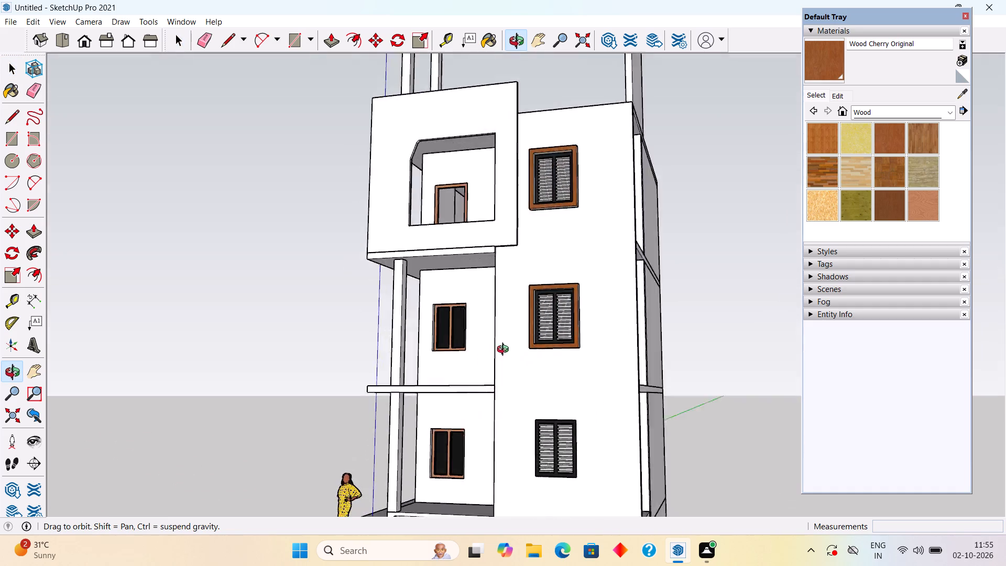
pyautogui.moveTo(505, 351); pyautogui.dragTo(532, 322, button='middle')
pyautogui.scroll(-3, 531, 323)
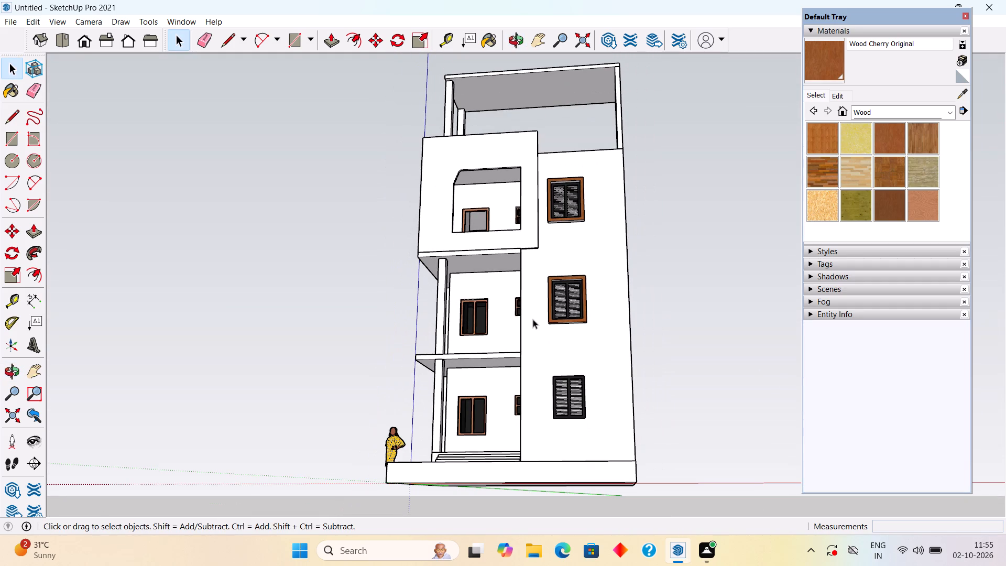
pyautogui.moveTo(535, 319); pyautogui.dragTo(607, 317, button='middle')
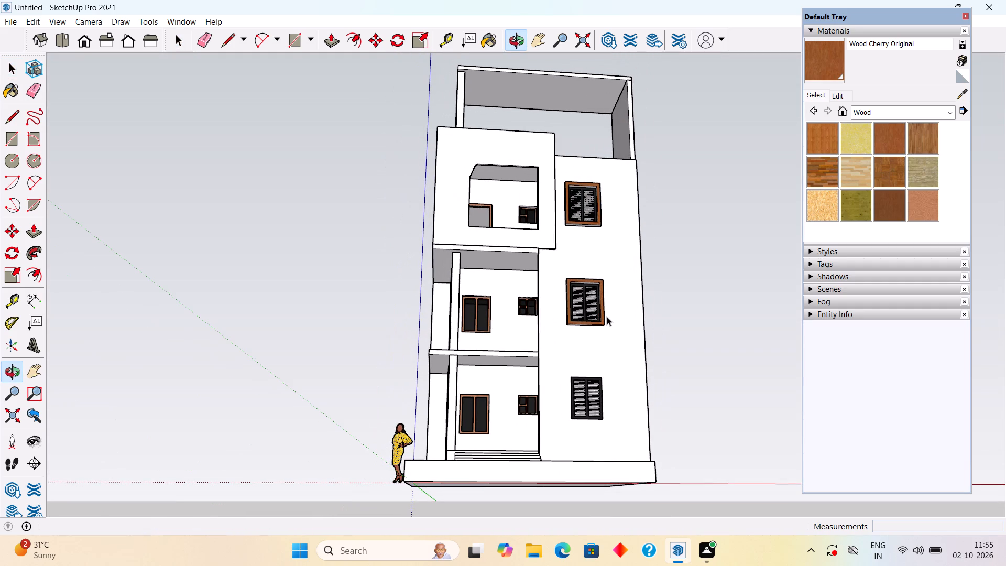
pyautogui.moveTo(488, 338); pyautogui.dragTo(479, 443, button='middle')
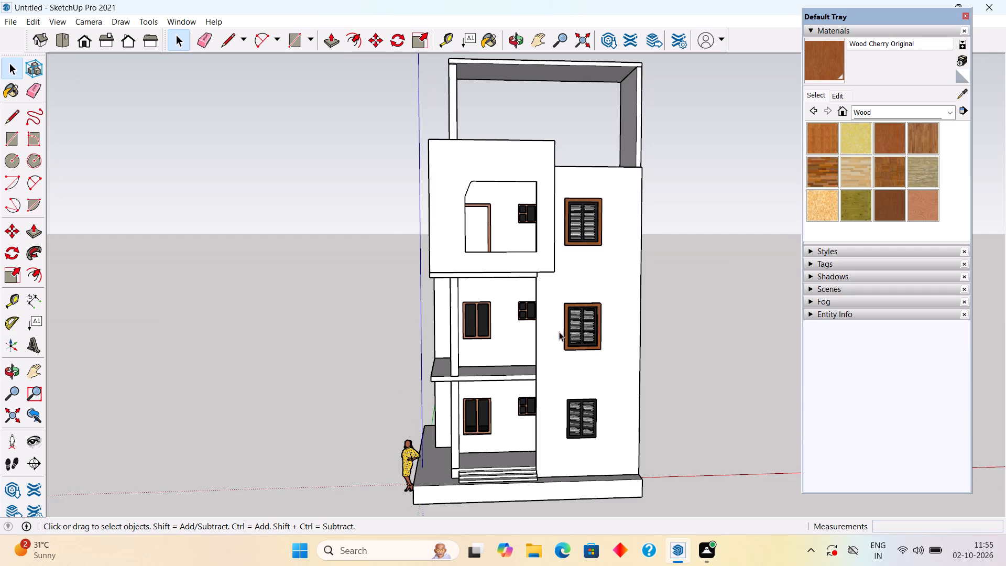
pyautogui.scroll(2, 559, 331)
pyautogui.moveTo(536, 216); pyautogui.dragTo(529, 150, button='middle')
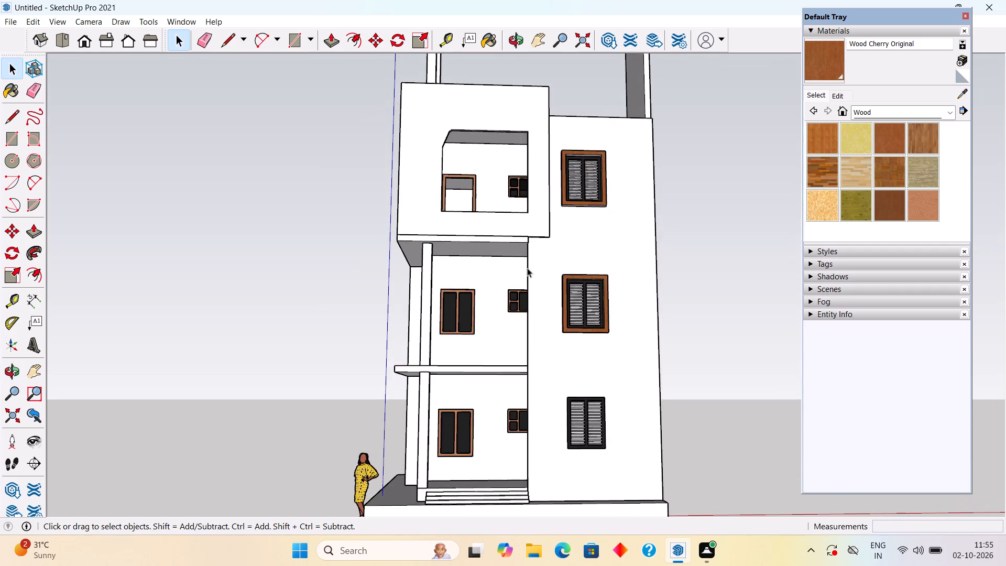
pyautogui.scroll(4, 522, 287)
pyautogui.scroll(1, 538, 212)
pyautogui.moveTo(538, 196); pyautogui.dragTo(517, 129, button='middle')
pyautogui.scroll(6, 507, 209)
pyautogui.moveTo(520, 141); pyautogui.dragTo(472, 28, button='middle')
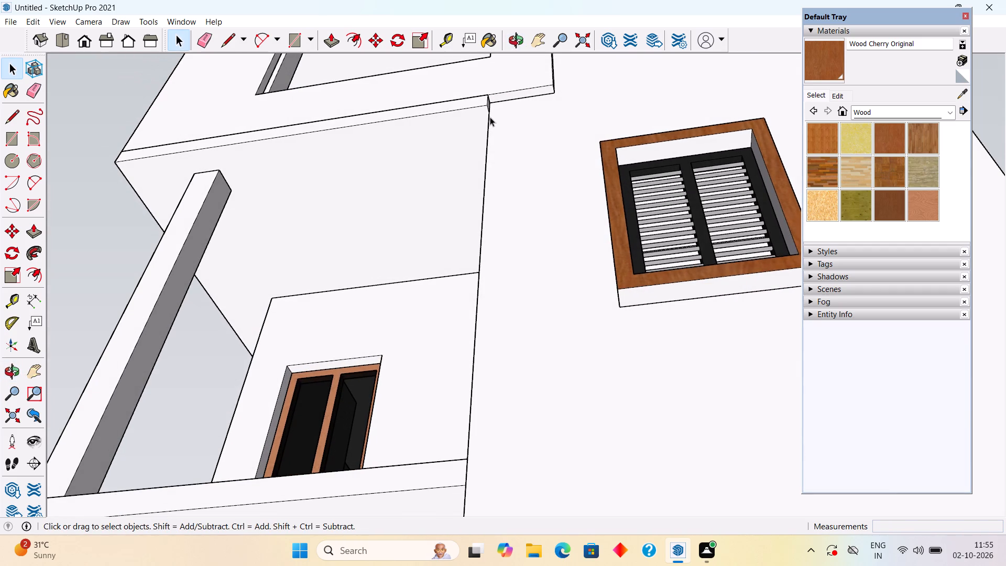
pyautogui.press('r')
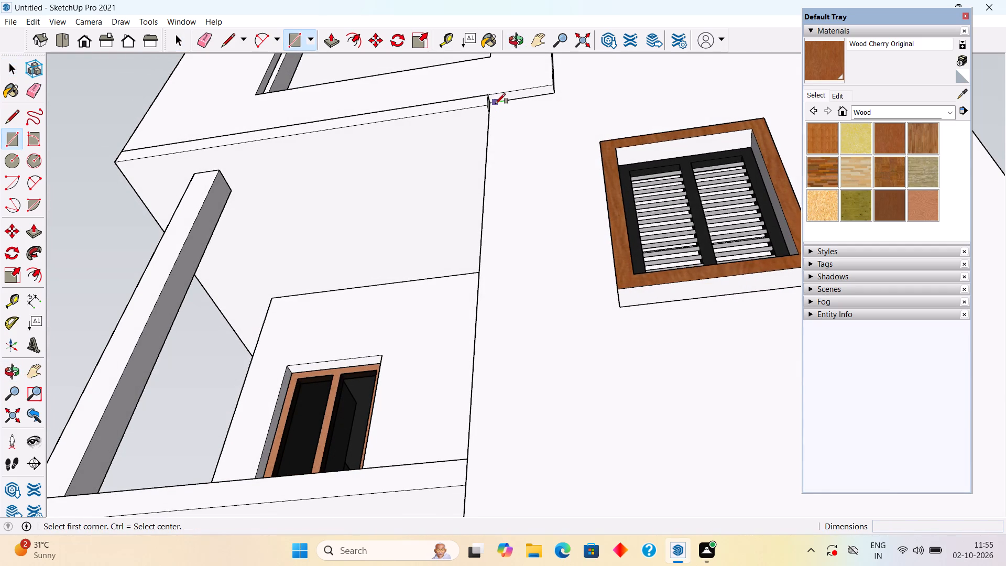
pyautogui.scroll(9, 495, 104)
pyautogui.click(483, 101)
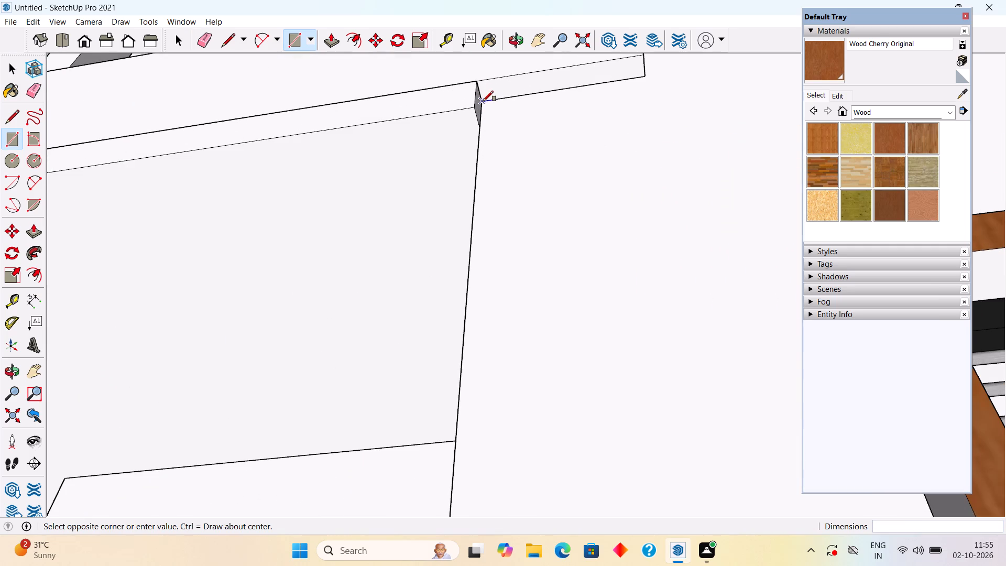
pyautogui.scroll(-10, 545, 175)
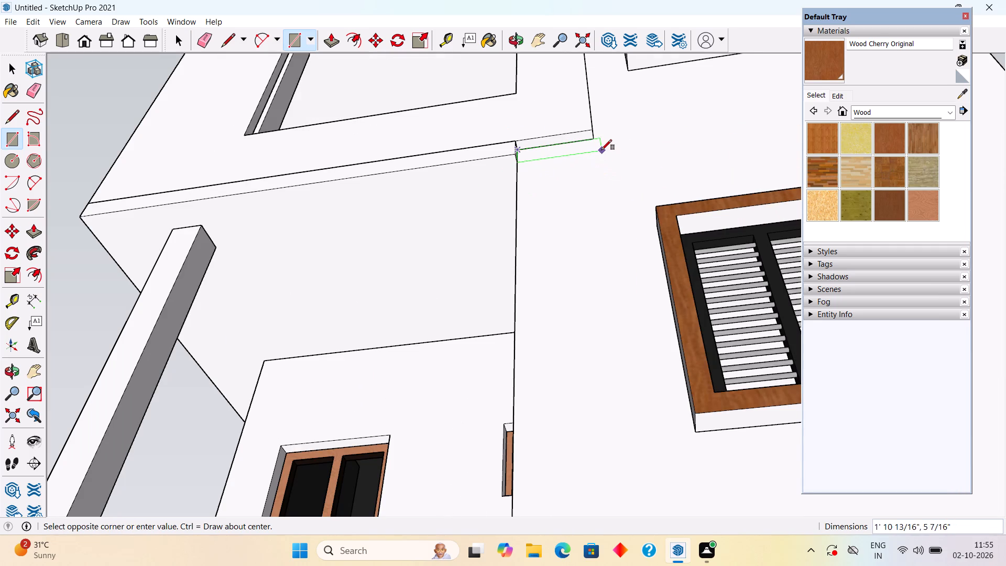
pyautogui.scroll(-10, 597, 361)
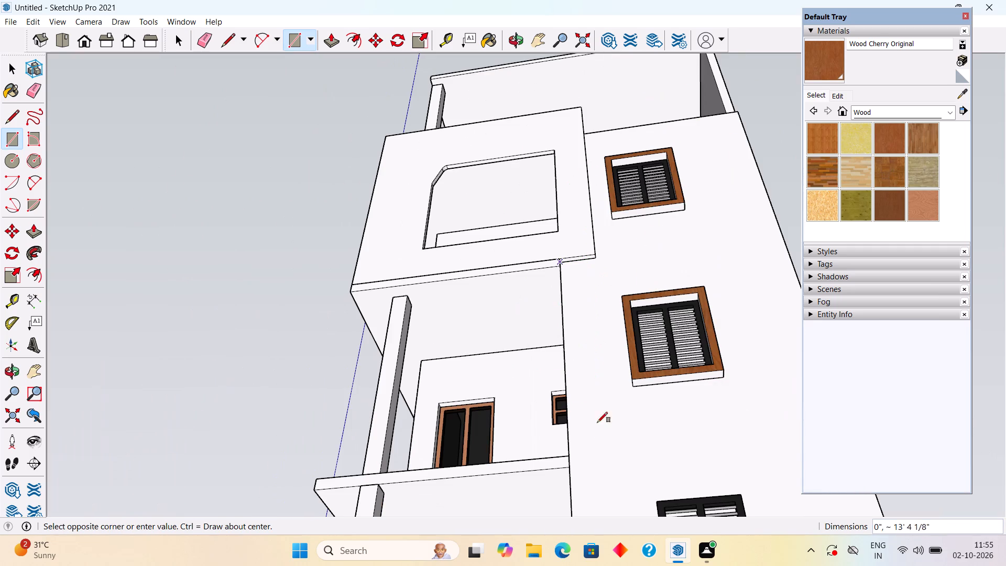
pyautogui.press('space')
# Place a vertical guide offset from the front wall's edge below the balcony panel, aligned with the panel's lower corner nearest the shuttered windows.
pyautogui.write('t')
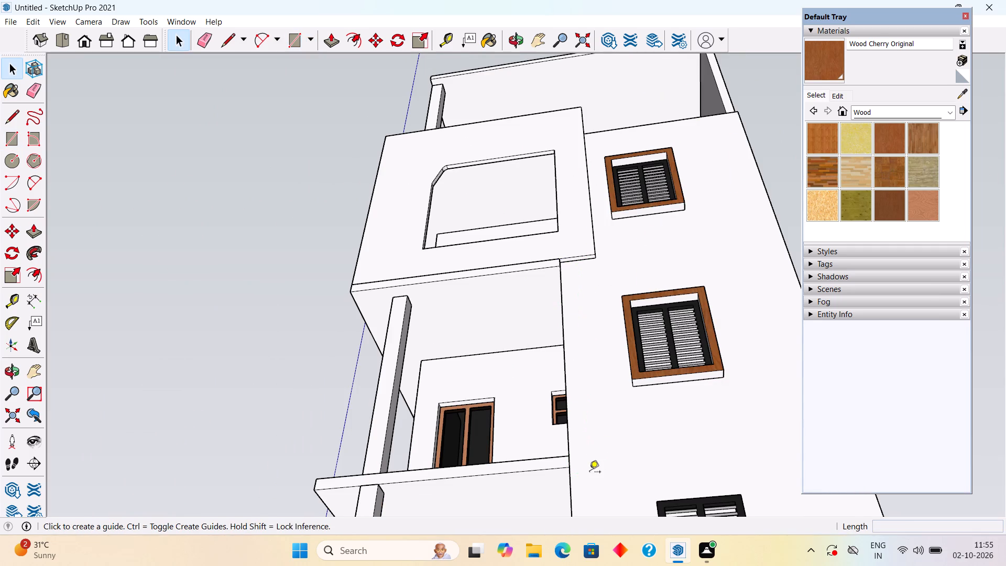
pyautogui.click(563, 321)
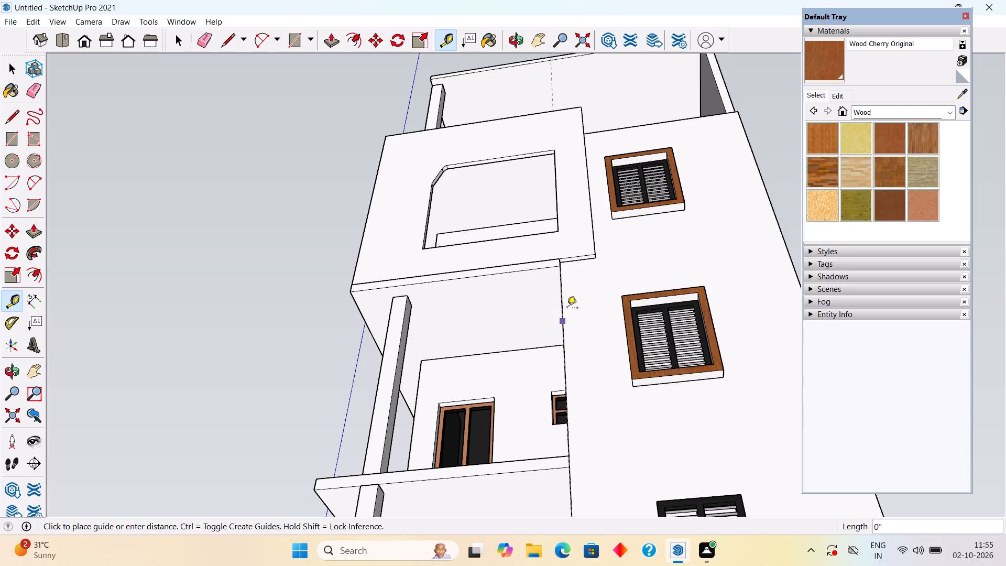
pyautogui.click(594, 259)
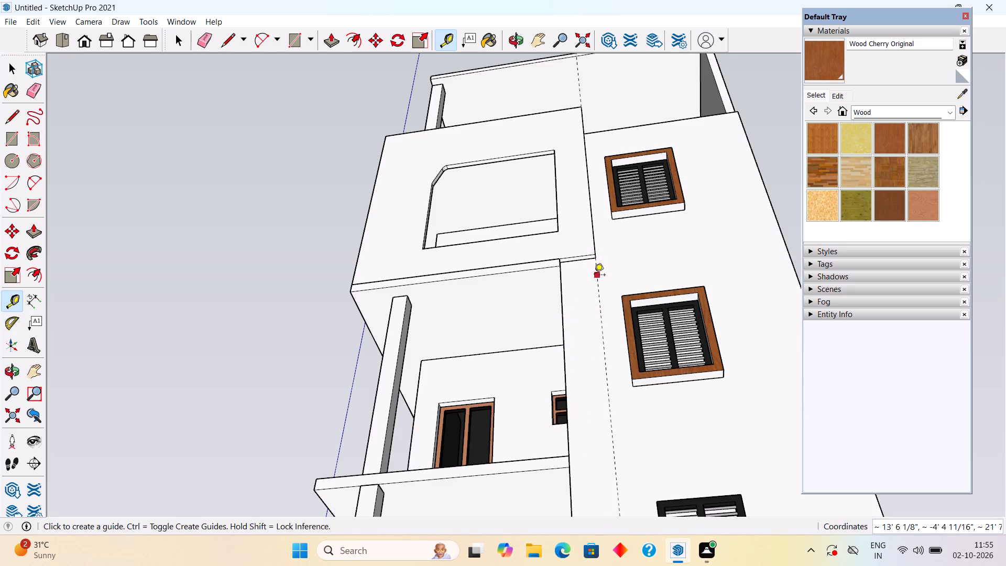
# Examine the whole building's front elevation and the balcony front panel from several angles.
pyautogui.moveTo(592, 276); pyautogui.dragTo(574, 344, button='middle')
pyautogui.scroll(-5, 574, 344)
pyautogui.press('space')
pyautogui.moveTo(575, 344); pyautogui.dragTo(614, 442, button='middle')
pyautogui.scroll(-4, 614, 442)
pyautogui.moveTo(600, 485); pyautogui.dragTo(623, 426, button='middle')
pyautogui.scroll(-3, 615, 437)
pyautogui.moveTo(633, 330); pyautogui.dragTo(631, 438, button='middle')
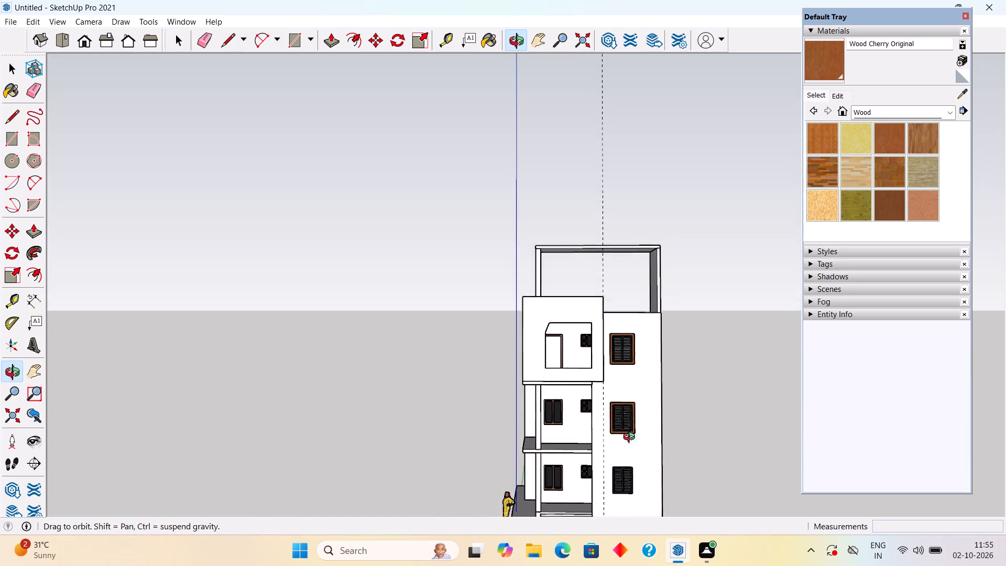
pyautogui.moveTo(631, 438); pyautogui.dragTo(587, 486, button='middle')
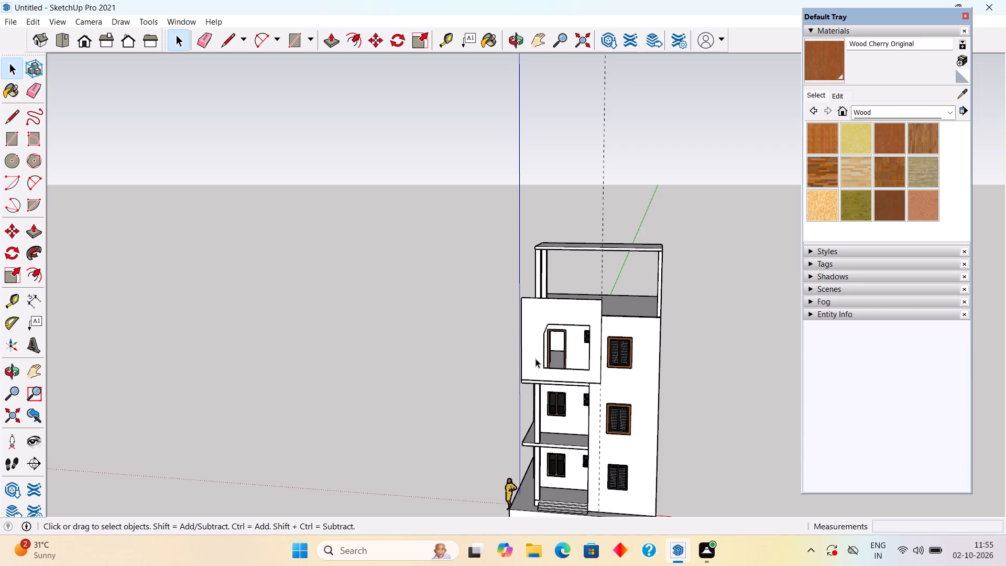
pyautogui.moveTo(537, 358); pyautogui.dragTo(611, 351, button='middle')
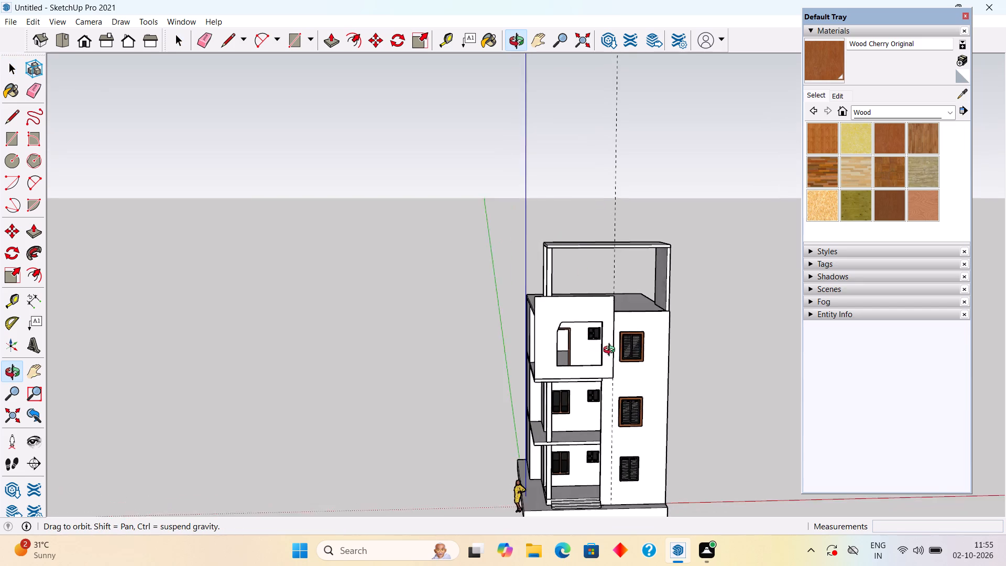
pyautogui.moveTo(611, 351); pyautogui.dragTo(626, 347, button='middle')
# Place a horizontal guide on the balcony front panel 3' below its top edge.
pyautogui.scroll(5, 582, 319)
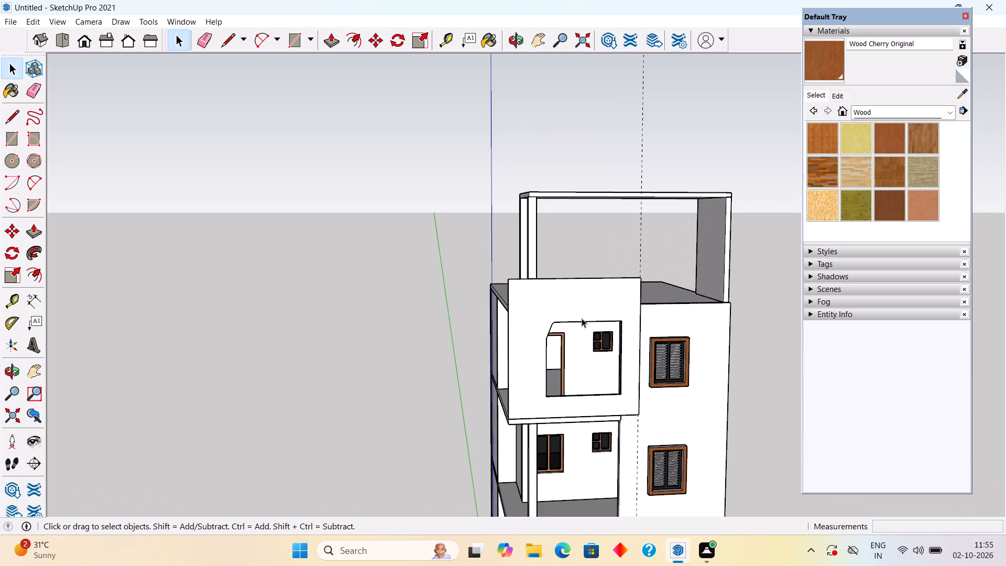
pyautogui.moveTo(582, 318); pyautogui.dragTo(497, 314, button='middle')
pyautogui.press('t')
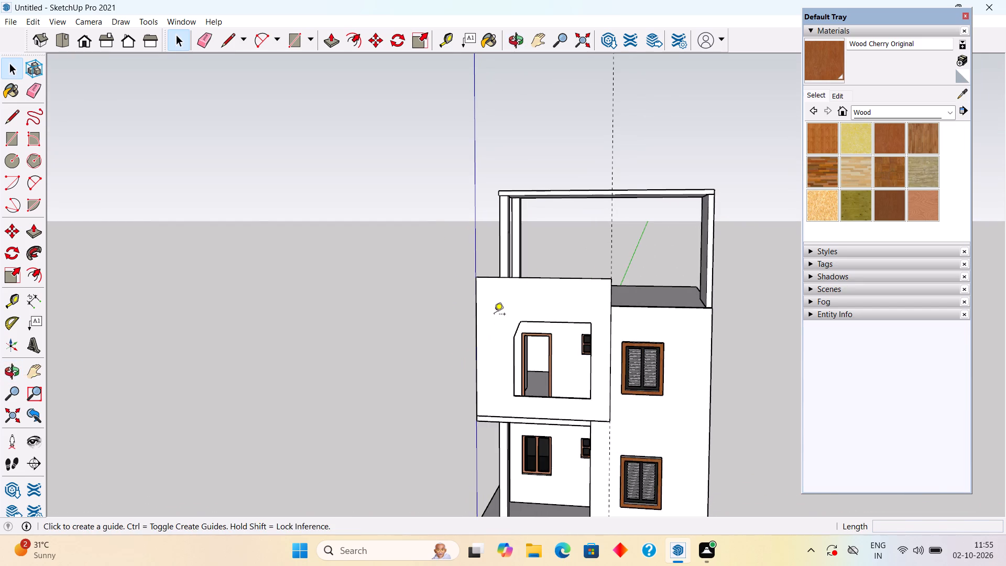
pyautogui.click(571, 280)
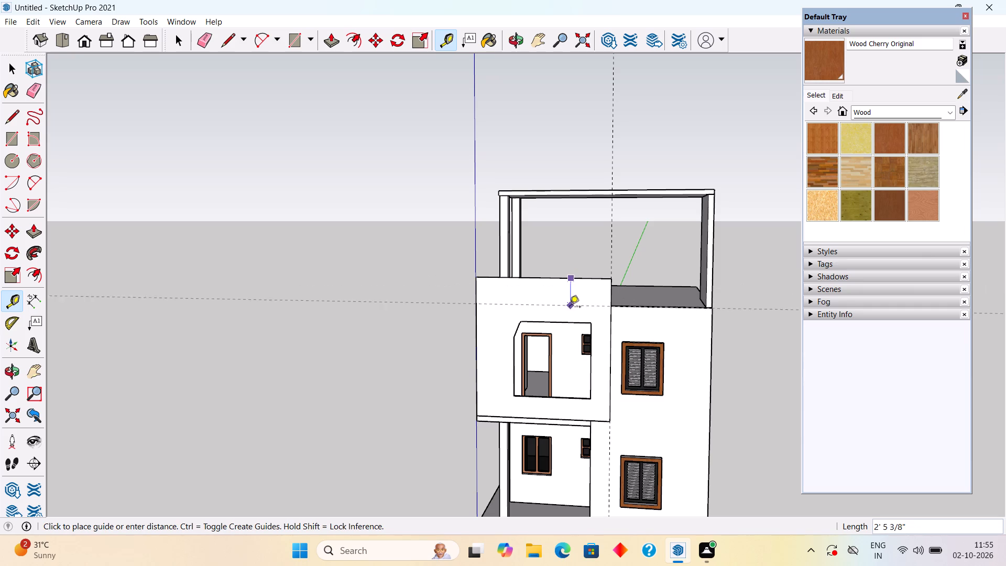
pyautogui.write("3'")
pyautogui.press('Return')
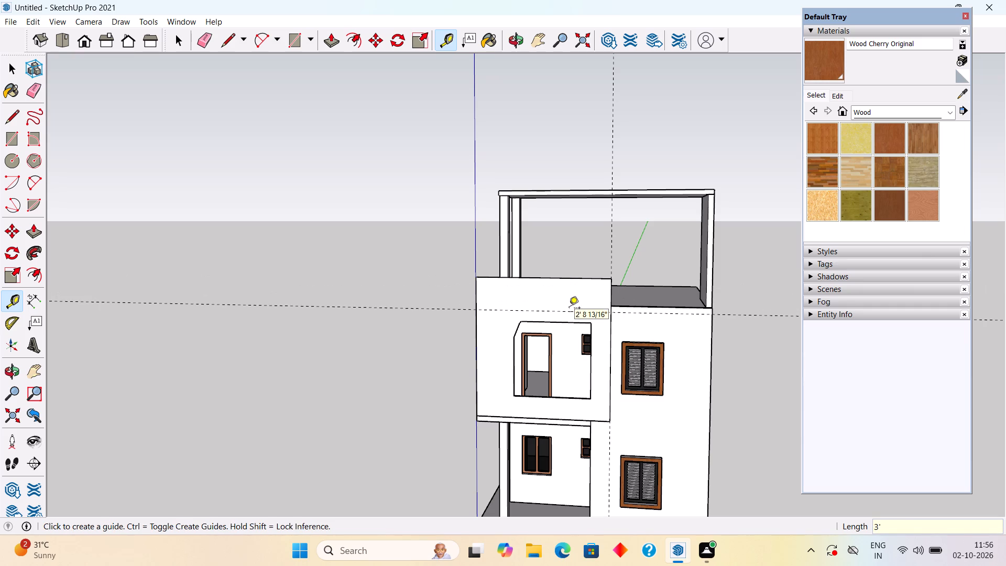
pyautogui.press('space')
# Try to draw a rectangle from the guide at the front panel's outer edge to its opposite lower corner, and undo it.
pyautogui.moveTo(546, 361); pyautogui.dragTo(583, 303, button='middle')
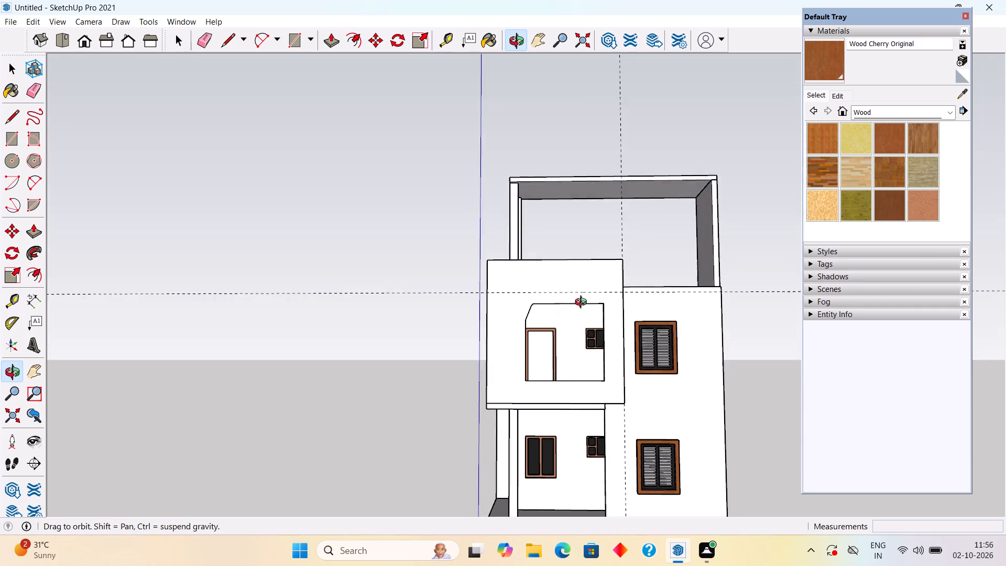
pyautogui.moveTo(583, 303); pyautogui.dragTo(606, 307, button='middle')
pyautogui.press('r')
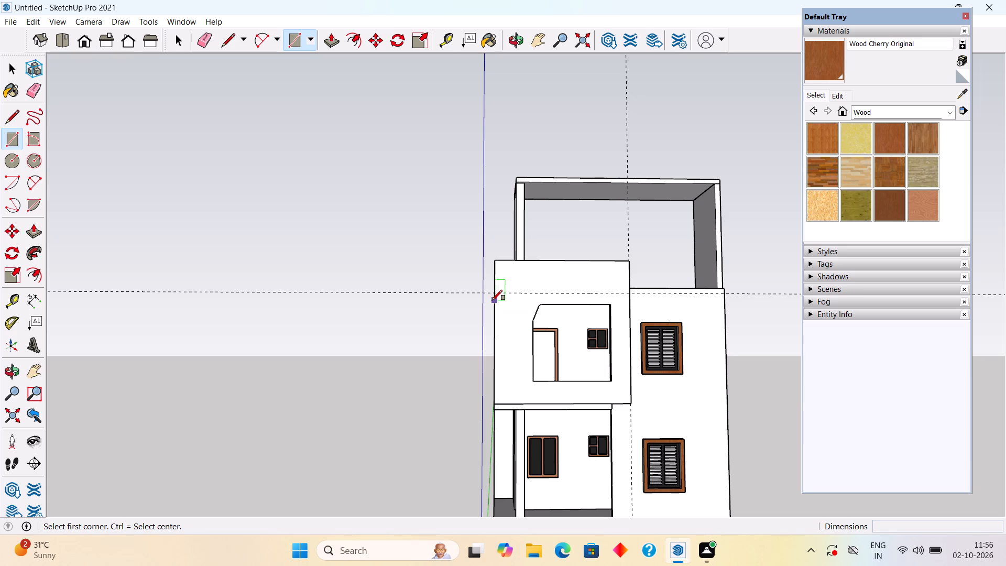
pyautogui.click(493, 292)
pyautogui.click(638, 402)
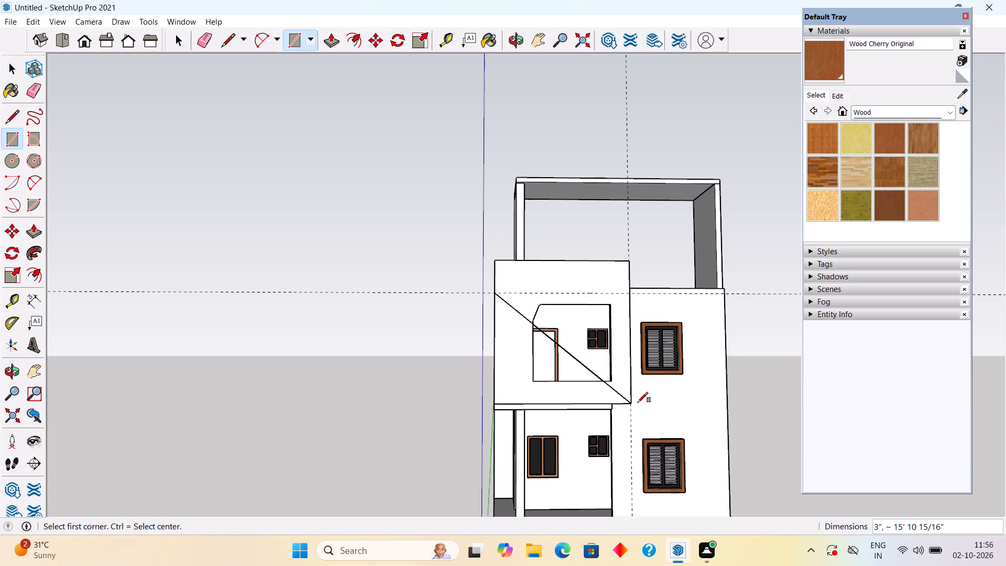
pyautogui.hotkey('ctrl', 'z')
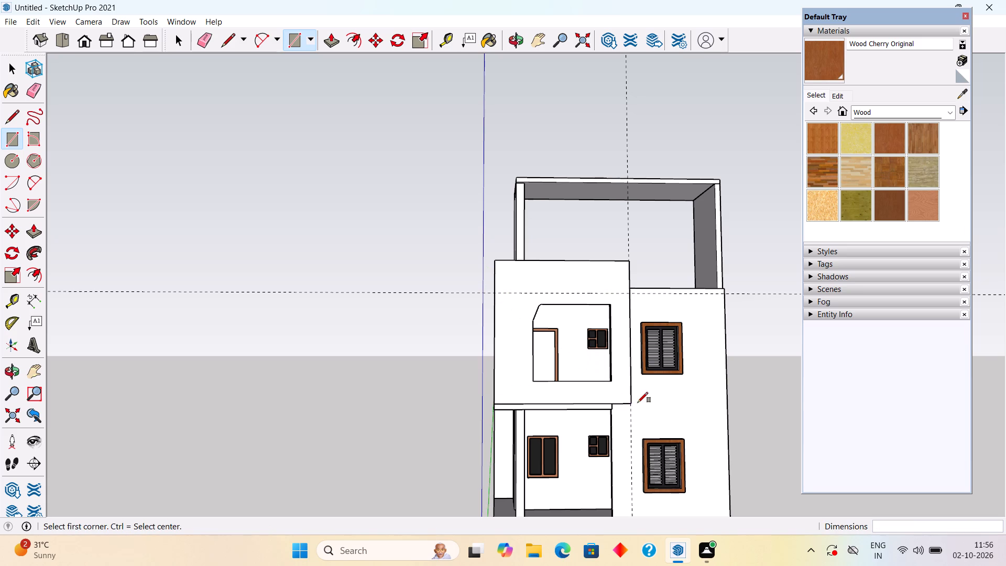
# Draw a rectangle about 12' 4 1/2" by 10' on the balcony front panel, from the 3' guide down to the lower corner nearest the shuttered windows.
pyautogui.scroll(5, 638, 402)
pyautogui.scroll(3, 417, 236)
pyautogui.moveTo(417, 236); pyautogui.dragTo(535, 251, button='middle')
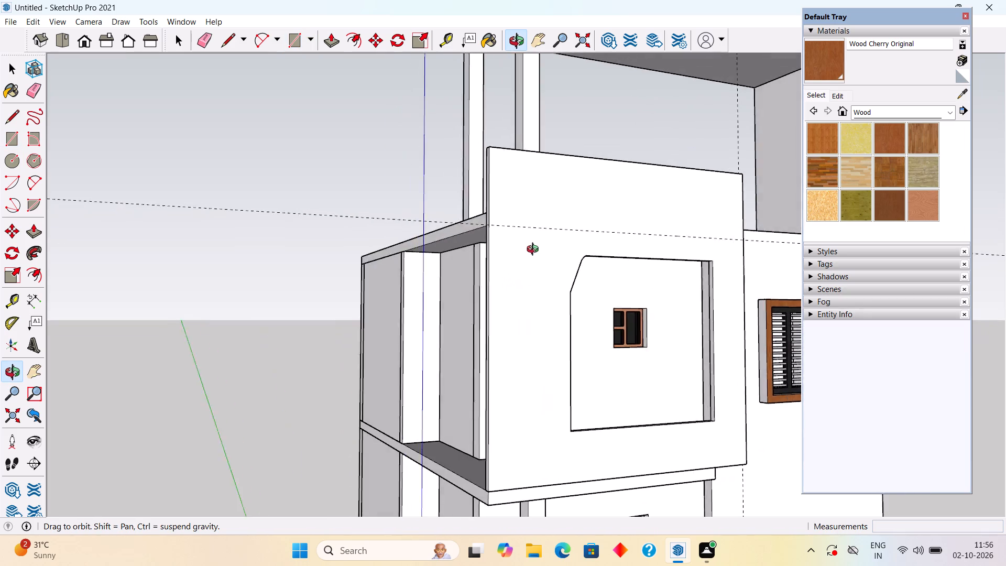
pyautogui.moveTo(535, 251); pyautogui.dragTo(533, 199, button='middle')
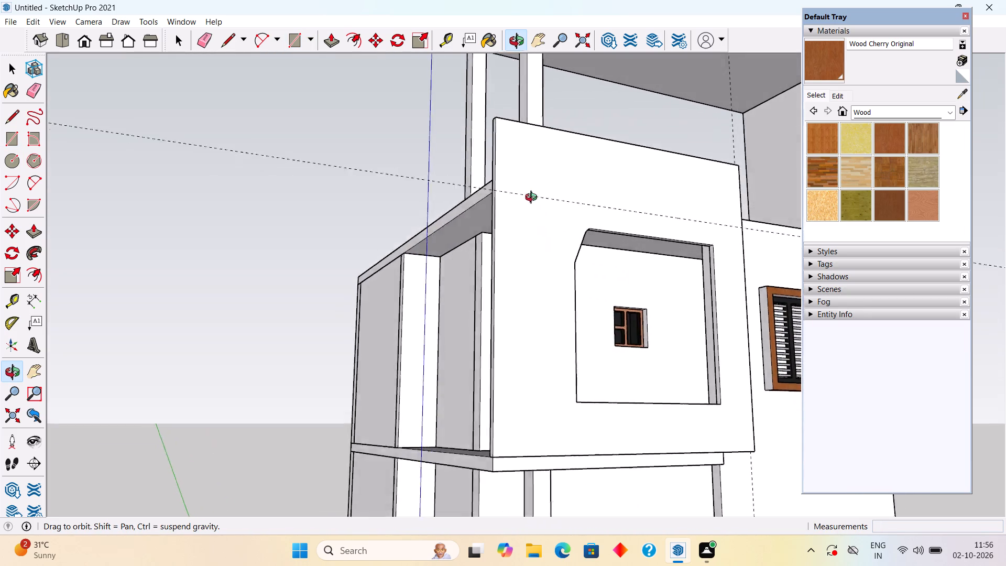
pyautogui.moveTo(533, 199); pyautogui.dragTo(366, 236, button='middle')
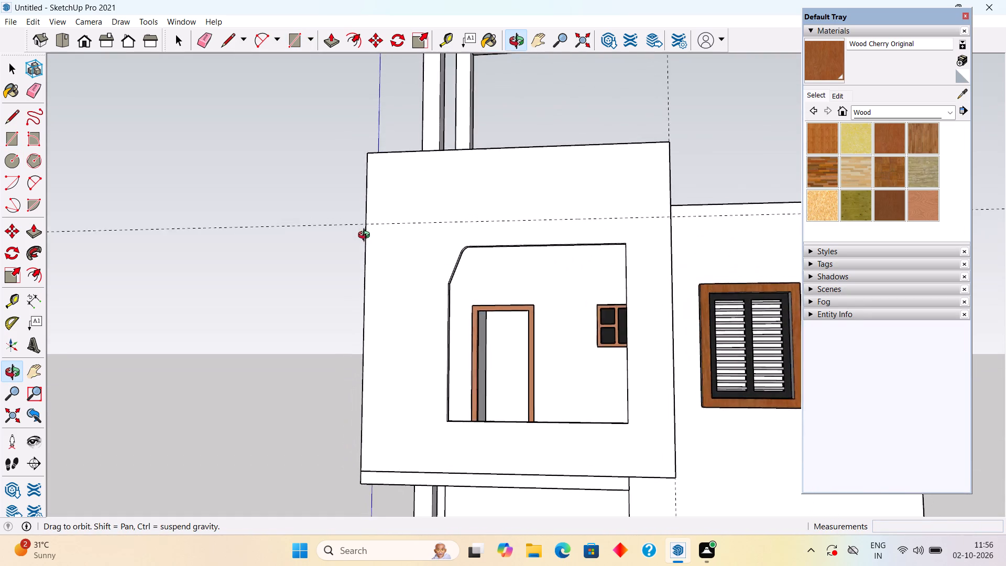
pyautogui.moveTo(366, 236); pyautogui.dragTo(379, 241, button='middle')
pyautogui.click(374, 226)
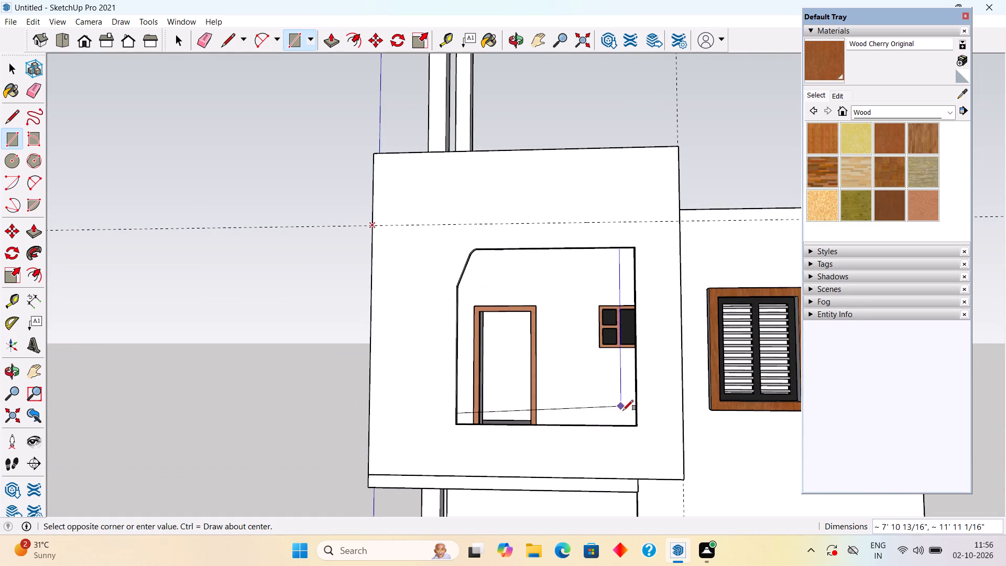
pyautogui.scroll(5, 639, 427)
pyautogui.scroll(-4, 680, 471)
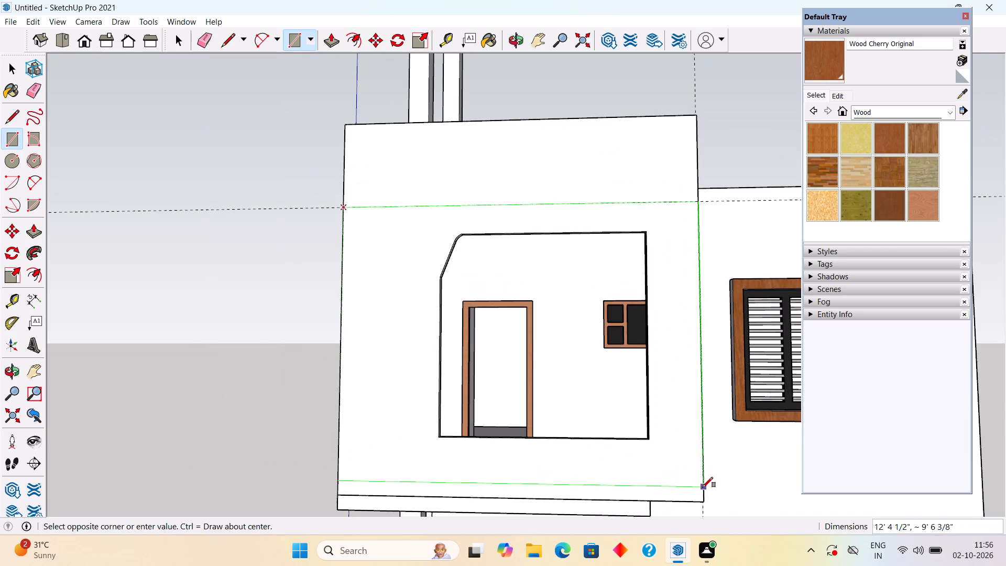
pyautogui.scroll(2, 701, 495)
pyautogui.click(707, 500)
pyautogui.press('space')
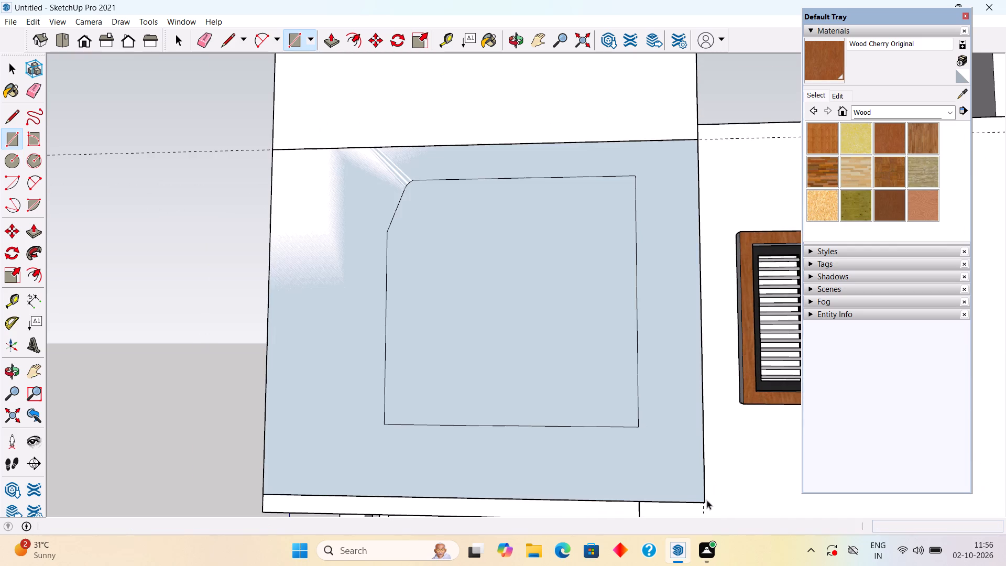
# Place two horizontal guides on the front panel, one 9" above its bottom edge and another 9" above the first.
pyautogui.moveTo(413, 393); pyautogui.dragTo(532, 391, button='middle')
pyautogui.scroll(-3, 532, 391)
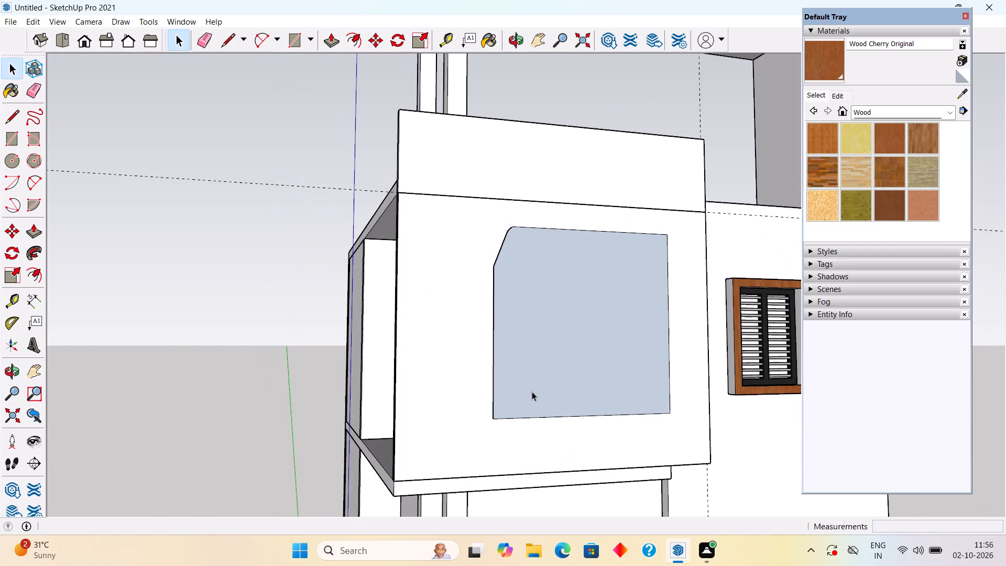
pyautogui.scroll(-1, 532, 391)
pyautogui.moveTo(531, 391); pyautogui.dragTo(451, 431, button='middle')
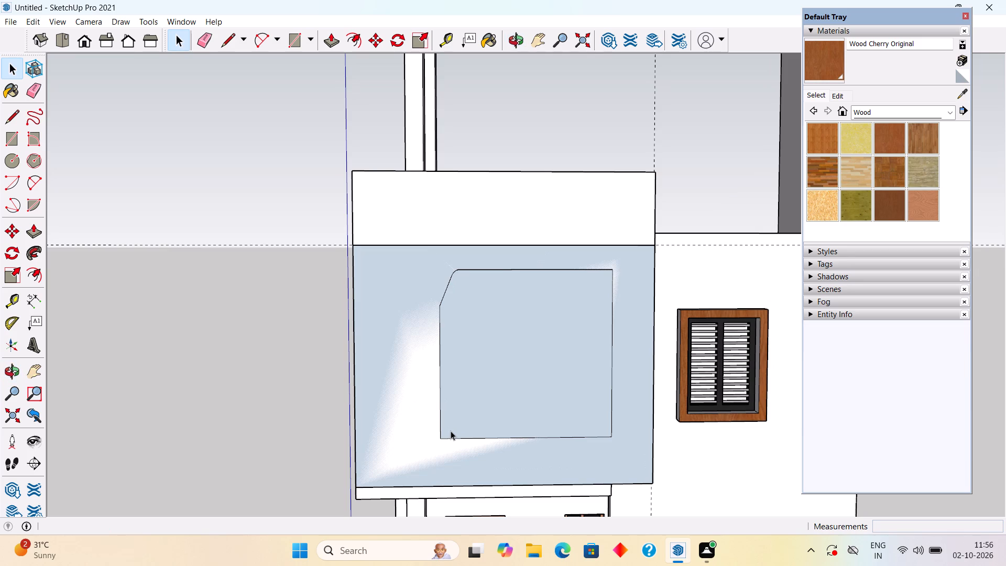
pyautogui.press('t')
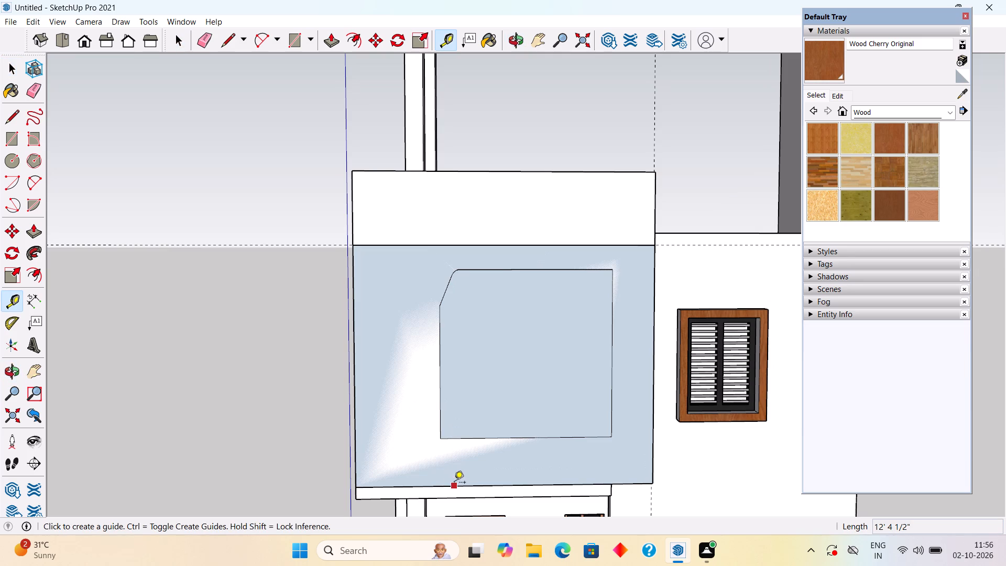
pyautogui.click(454, 483)
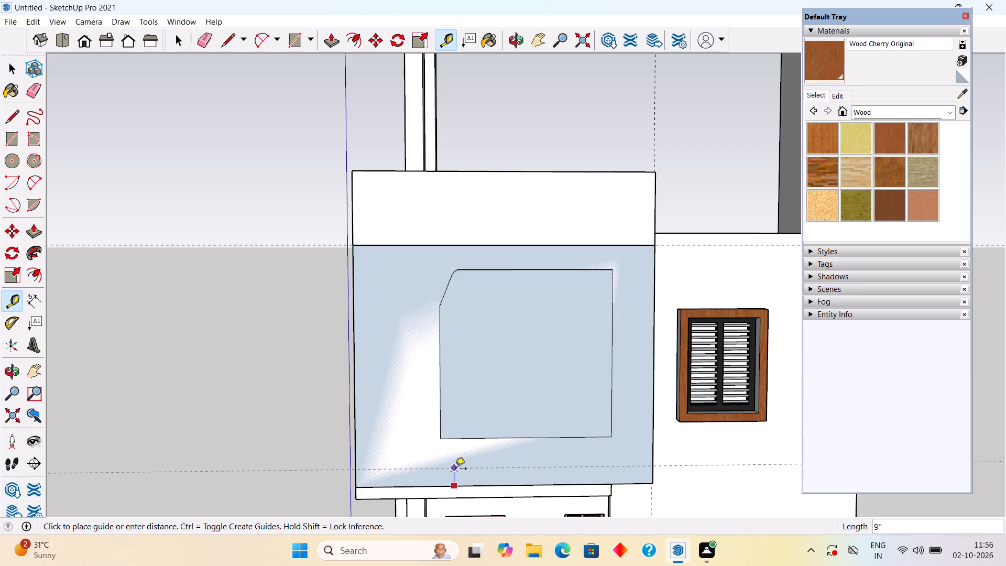
pyautogui.write('9"')
pyautogui.press('Return')
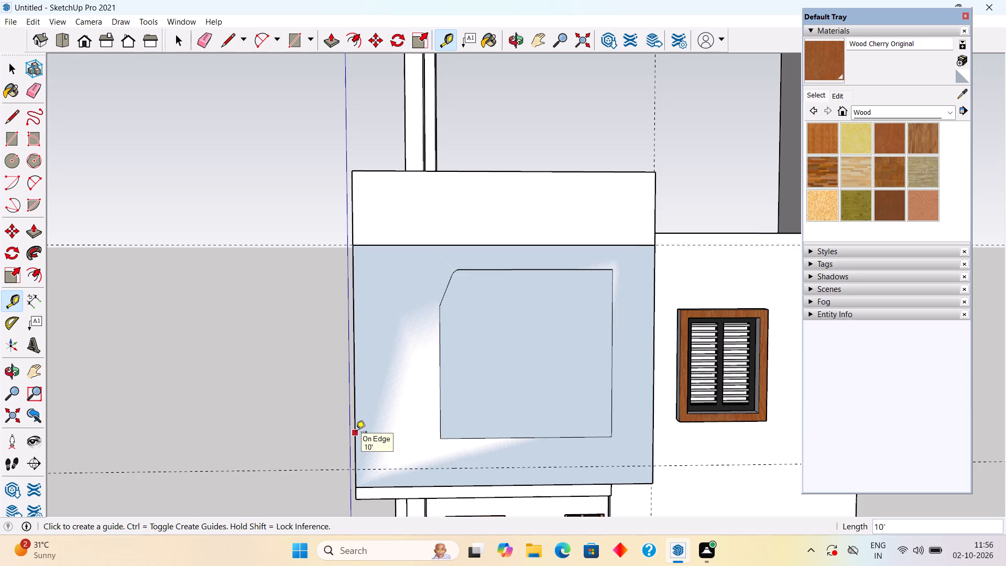
pyautogui.click(401, 470)
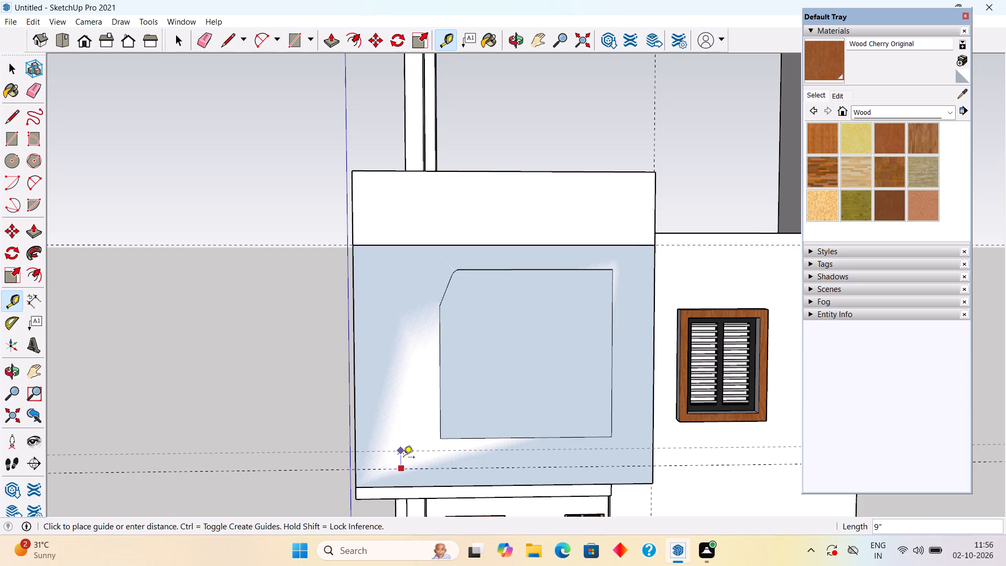
pyautogui.write('9"')
pyautogui.press('Return')
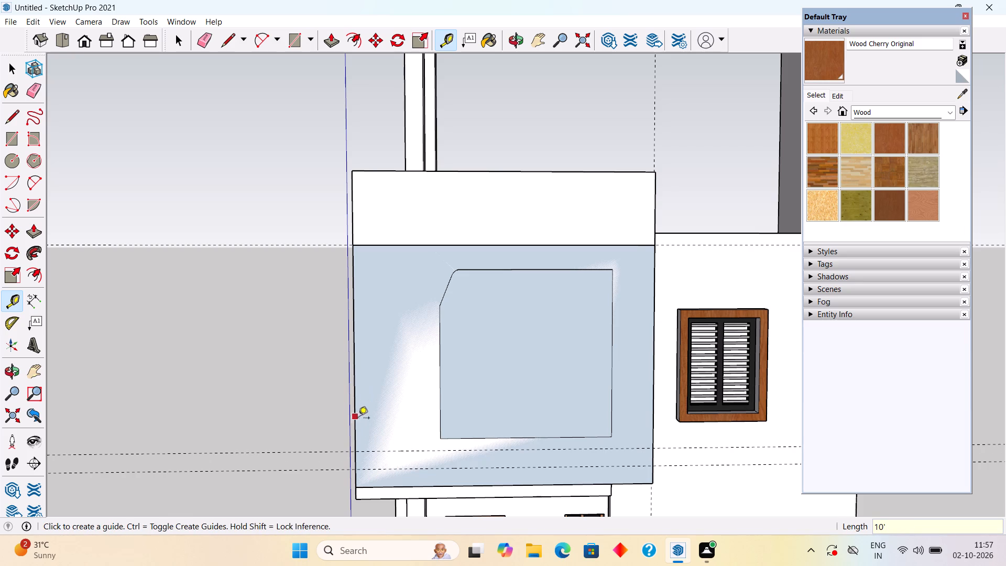
# Place two vertical guides, one 9" inside the panel's edge farthest from the shuttered windows and another 9" beyond it.
pyautogui.click(357, 422)
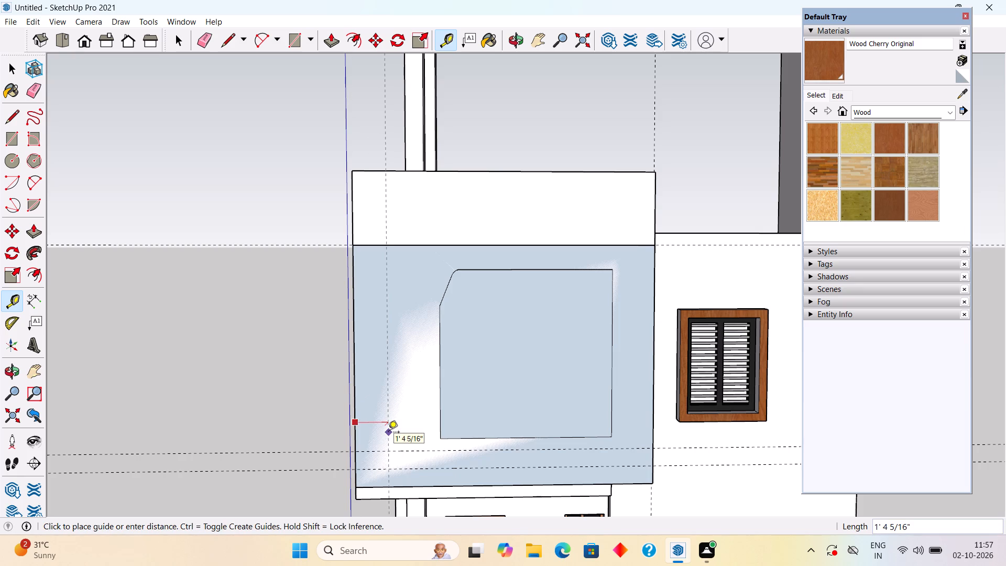
pyautogui.write('9"')
pyautogui.press('Return')
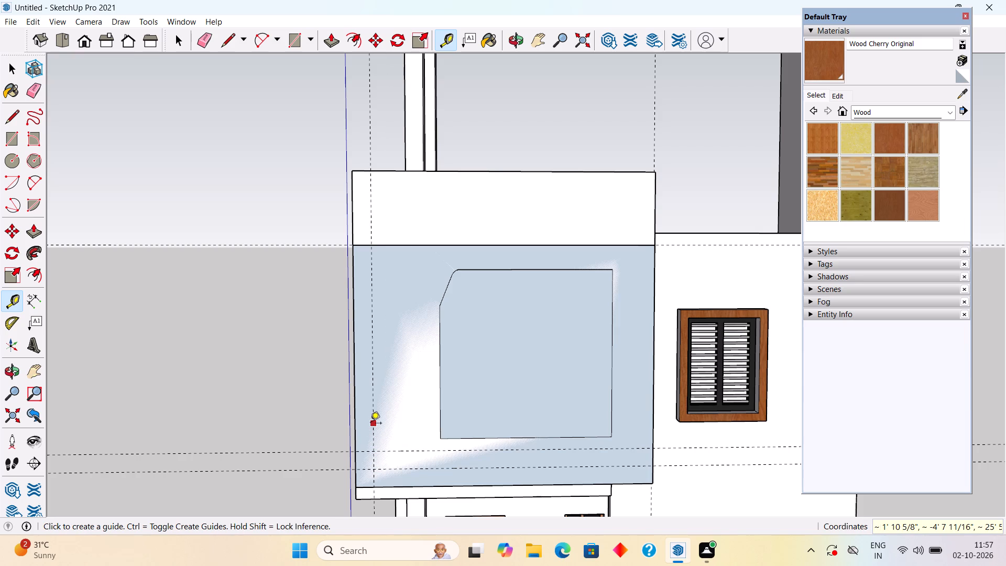
pyautogui.click(370, 424)
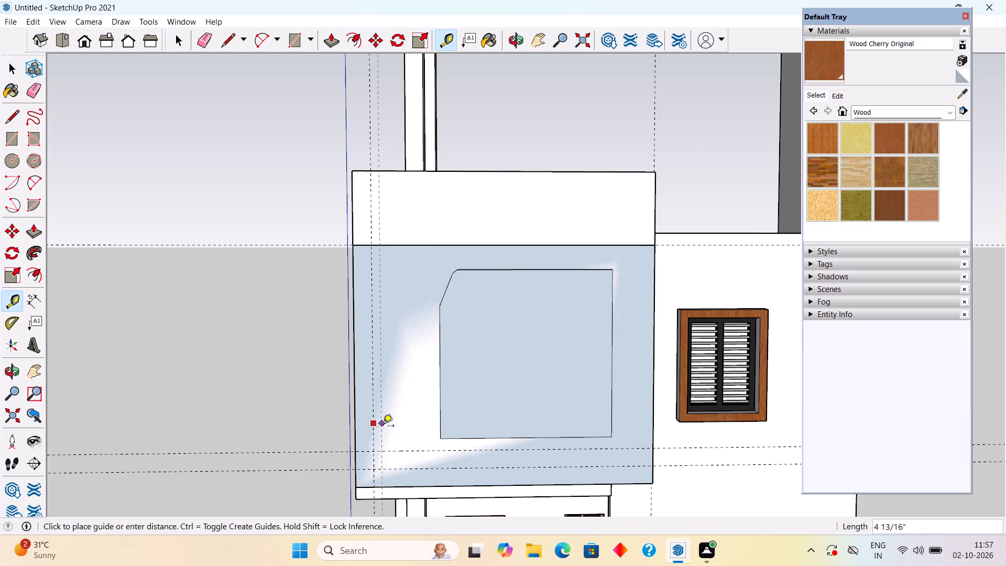
pyautogui.write('9"')
pyautogui.press('Return')
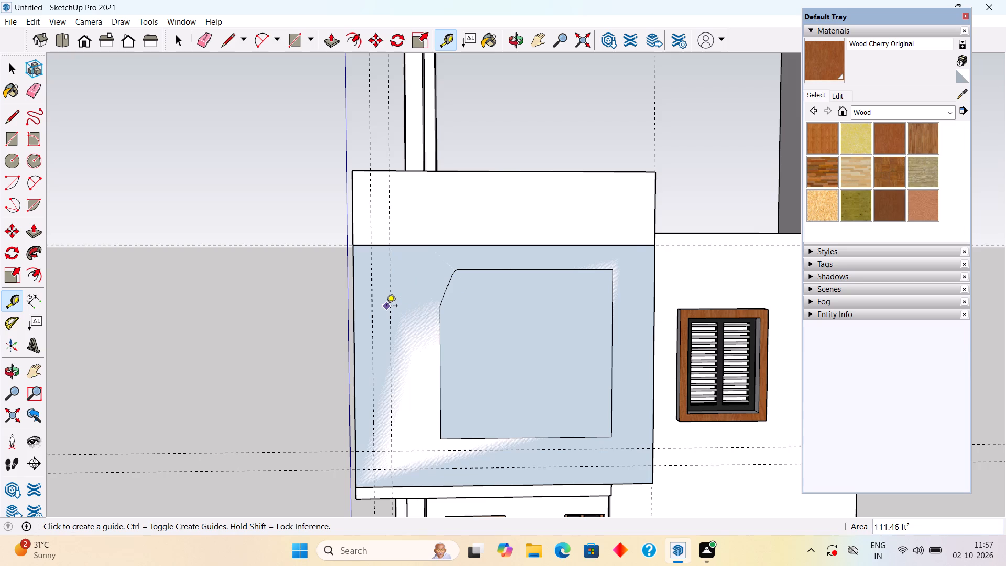
# Place a third vertical guide about 2' 3" inward from the first vertical guide, near the opening's slanted corner.
pyautogui.click(372, 319)
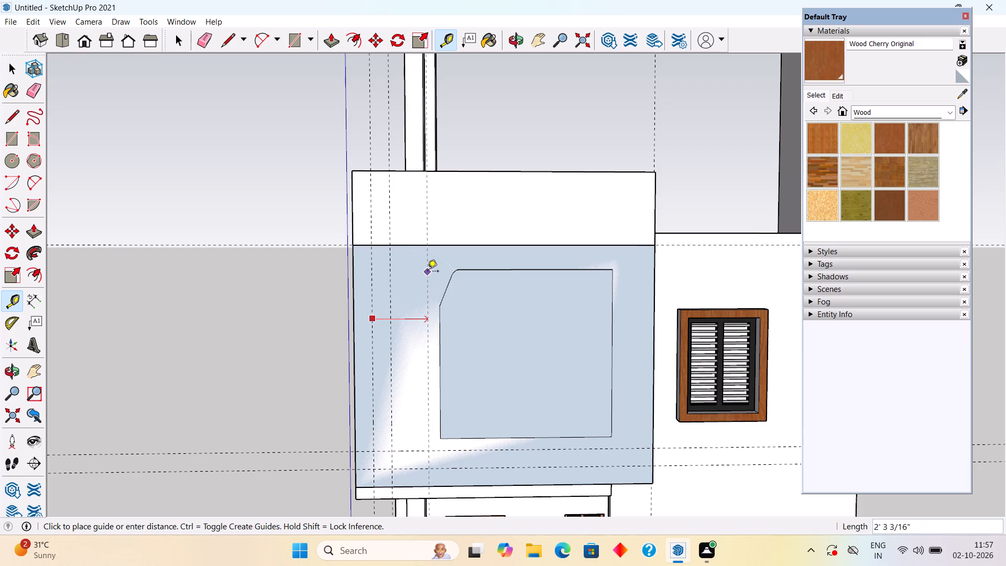
pyautogui.click(428, 272)
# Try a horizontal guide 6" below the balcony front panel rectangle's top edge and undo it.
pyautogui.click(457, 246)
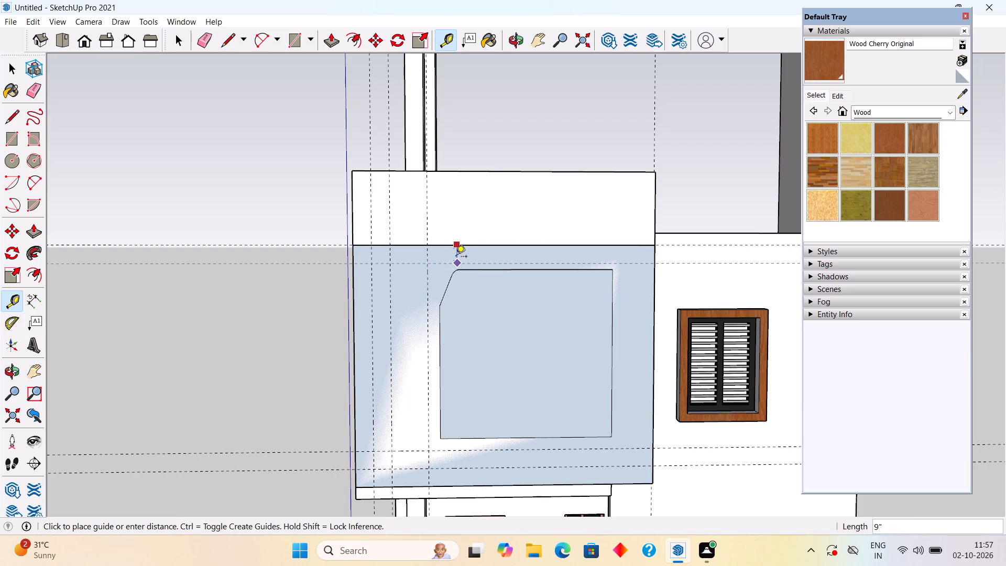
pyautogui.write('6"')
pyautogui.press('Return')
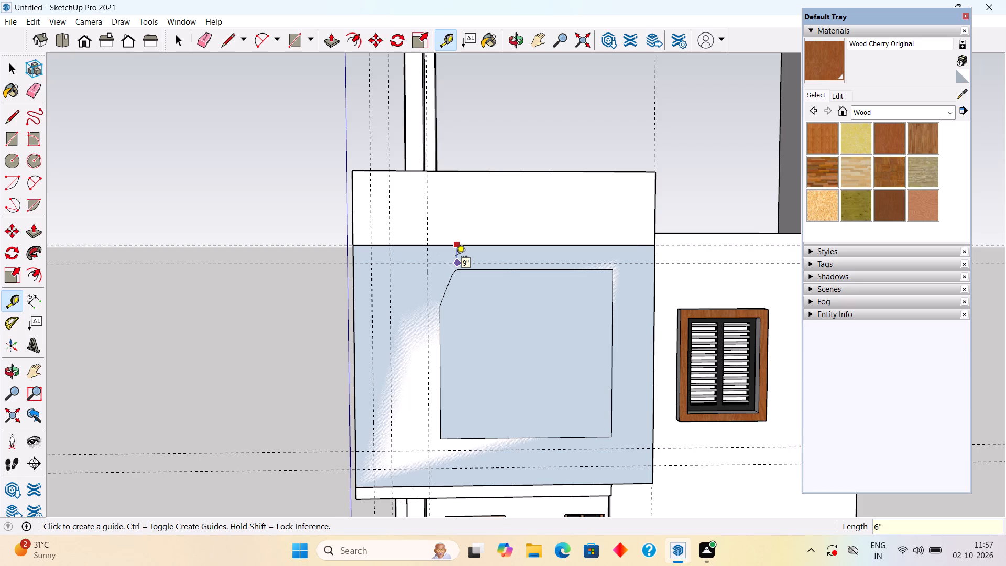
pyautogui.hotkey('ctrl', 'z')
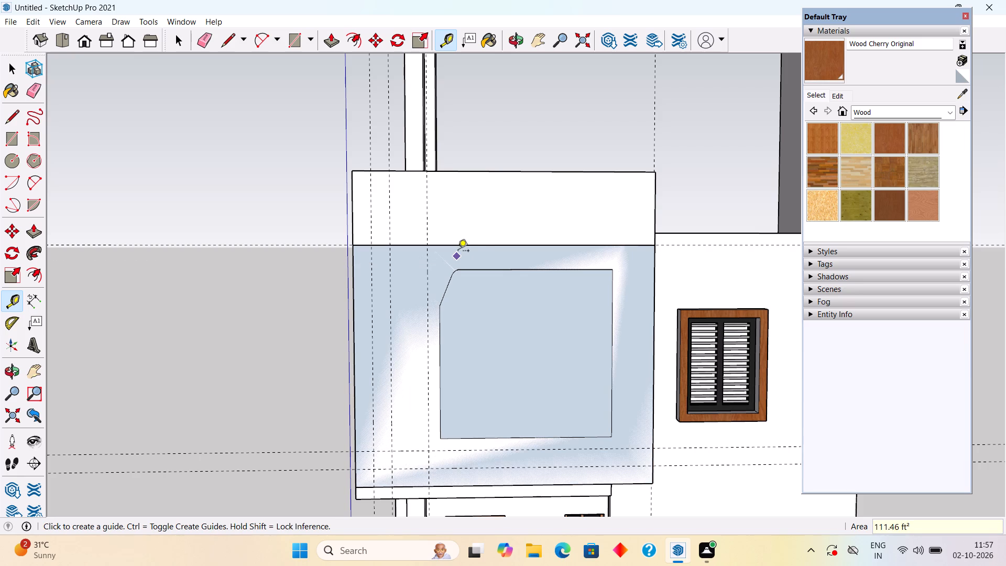
# Place a horizontal guide 9" below the panel rectangle's top edge and a vertical guide 9" inside its edge nearest the shuttered windows.
pyautogui.click(461, 247)
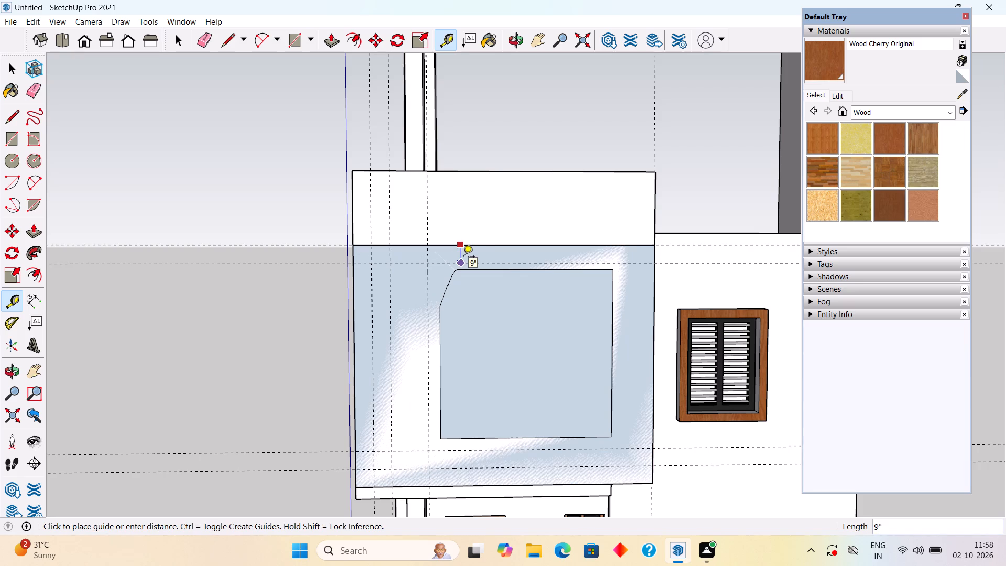
pyautogui.write('9"')
pyautogui.press('Return')
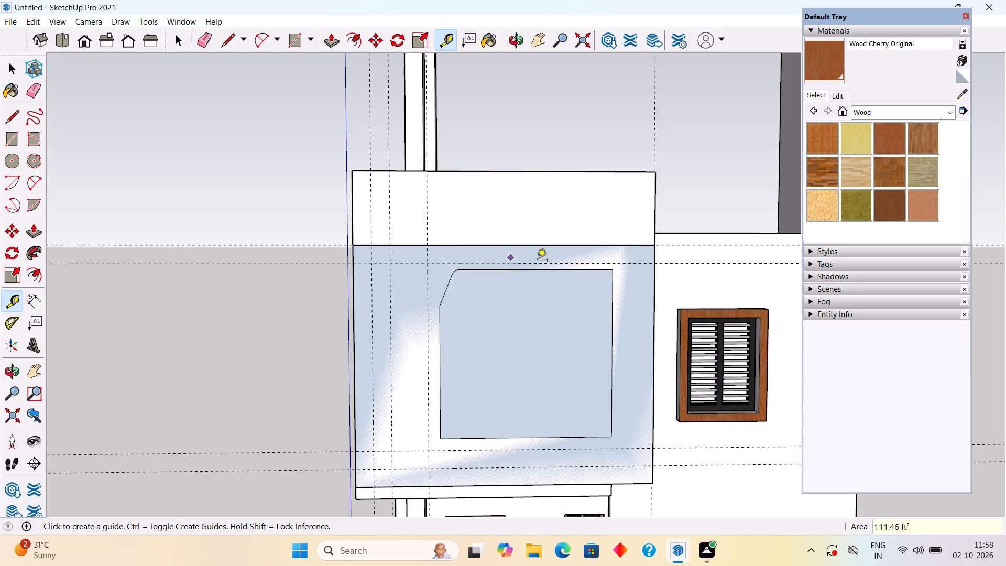
pyautogui.click(654, 341)
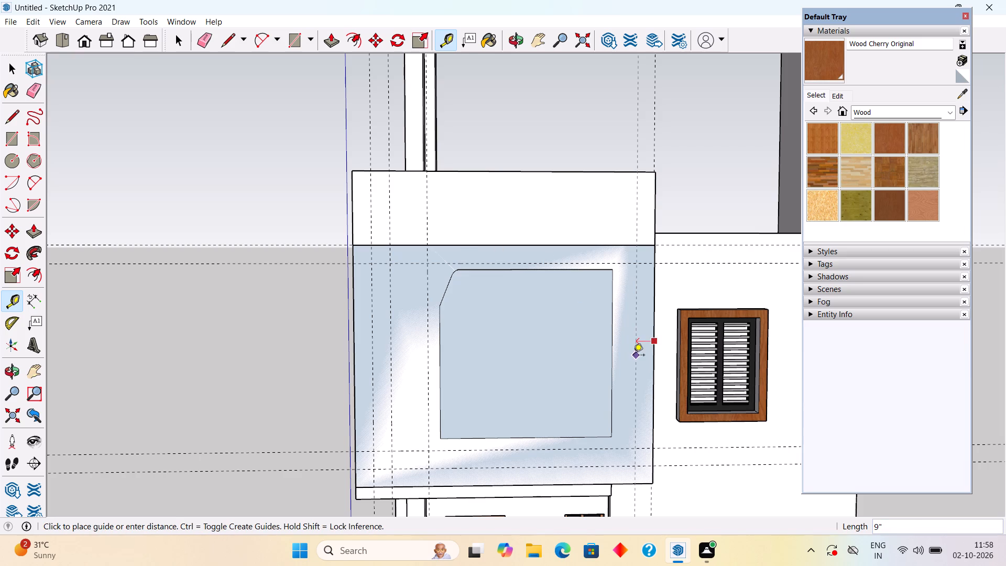
pyautogui.write('9"')
pyautogui.press('Return')
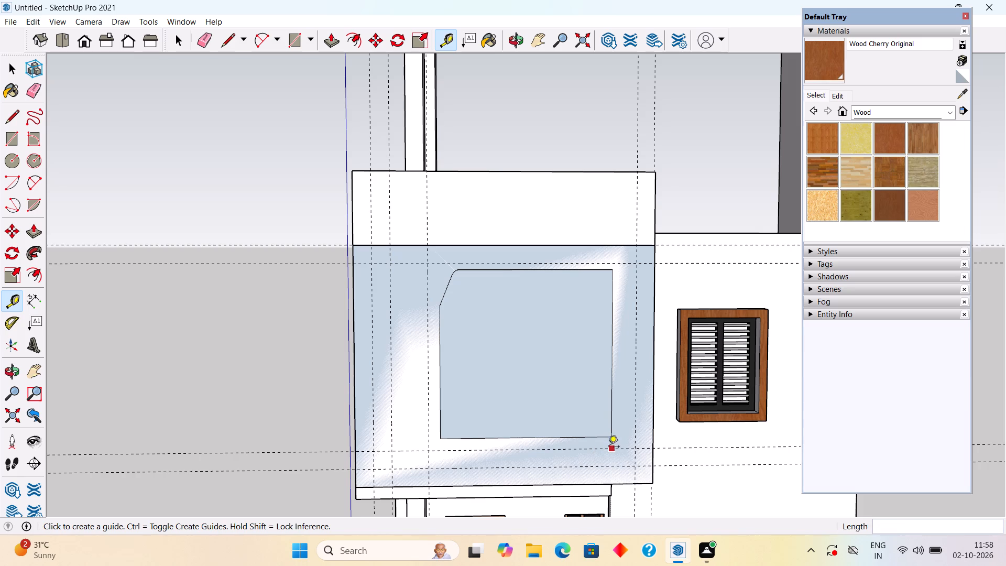
# Place two more vertical guides, one 2' inward from the guide nearest the shuttered windows and another 9" farther inward.
pyautogui.click(636, 431)
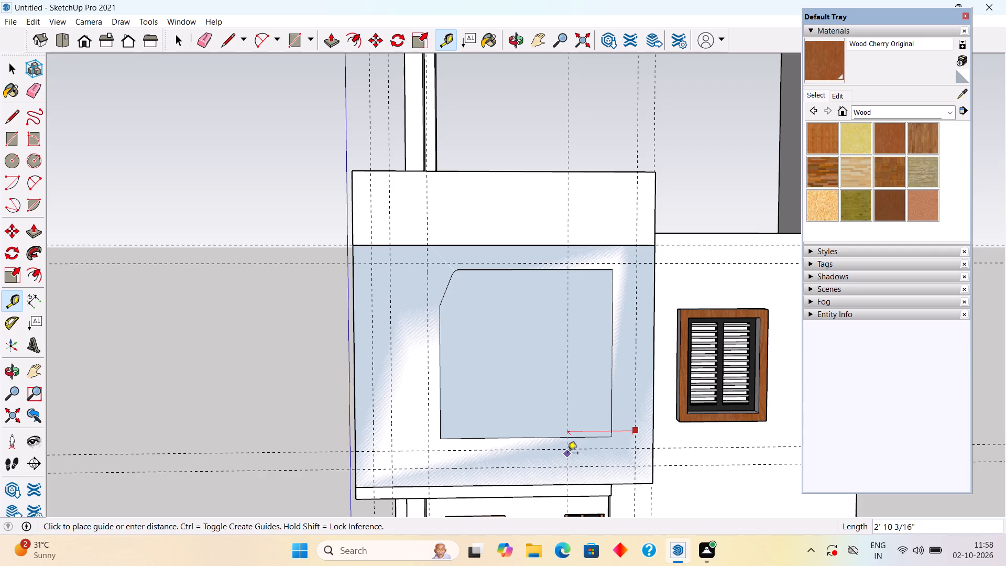
pyautogui.write("2'")
pyautogui.press('Return')
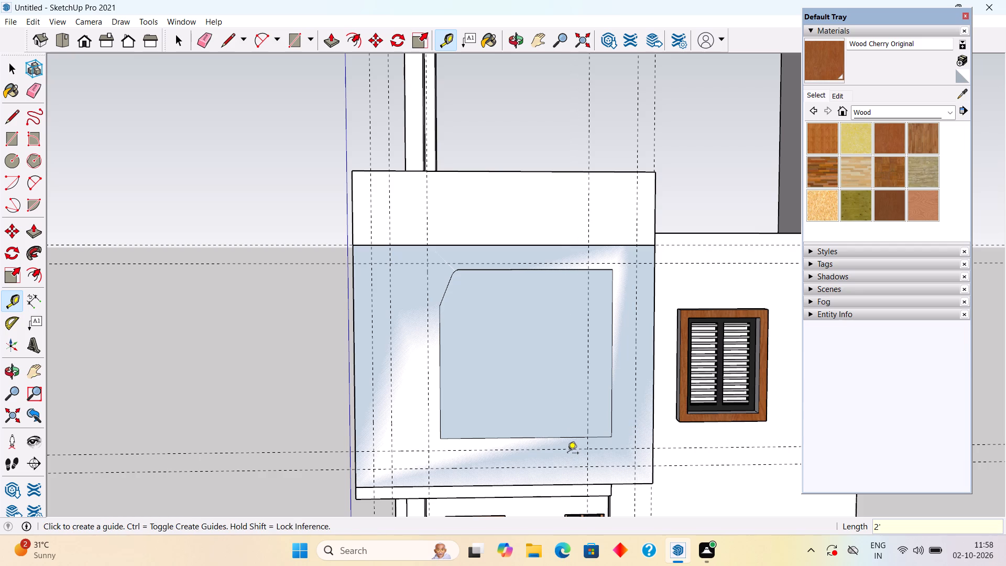
pyautogui.press('space')
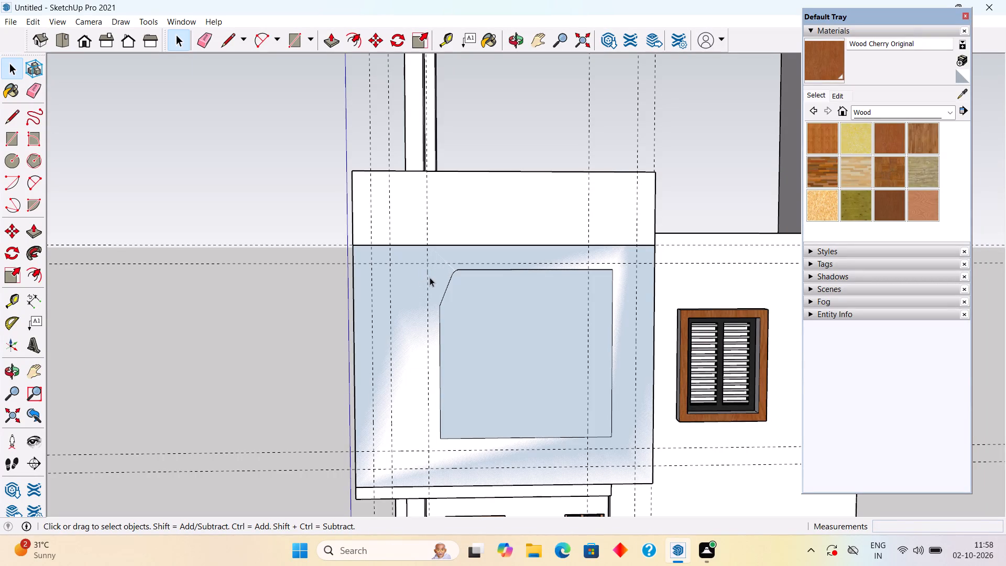
pyautogui.scroll(1, 441, 267)
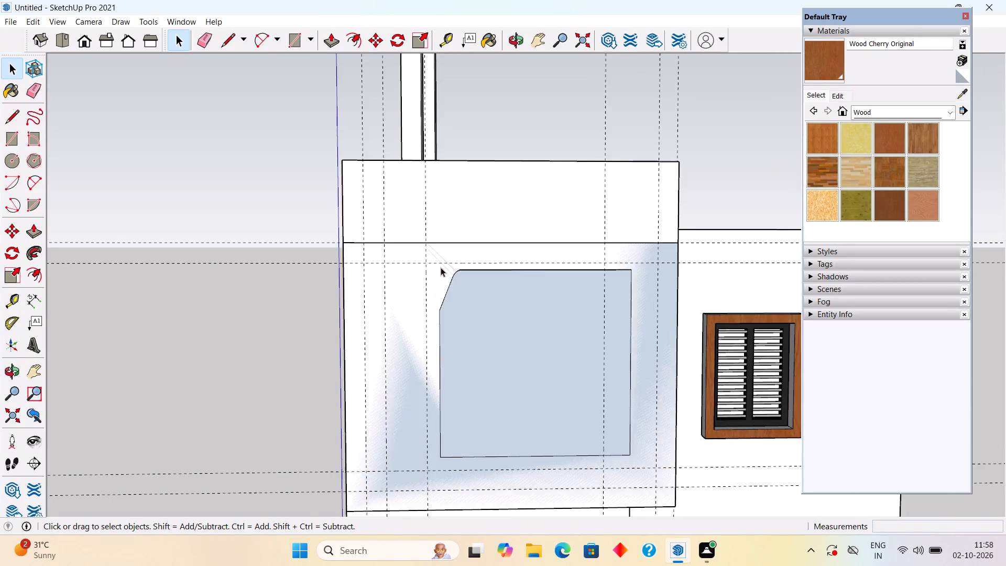
pyautogui.scroll(1, 441, 267)
pyautogui.scroll(-2, 441, 267)
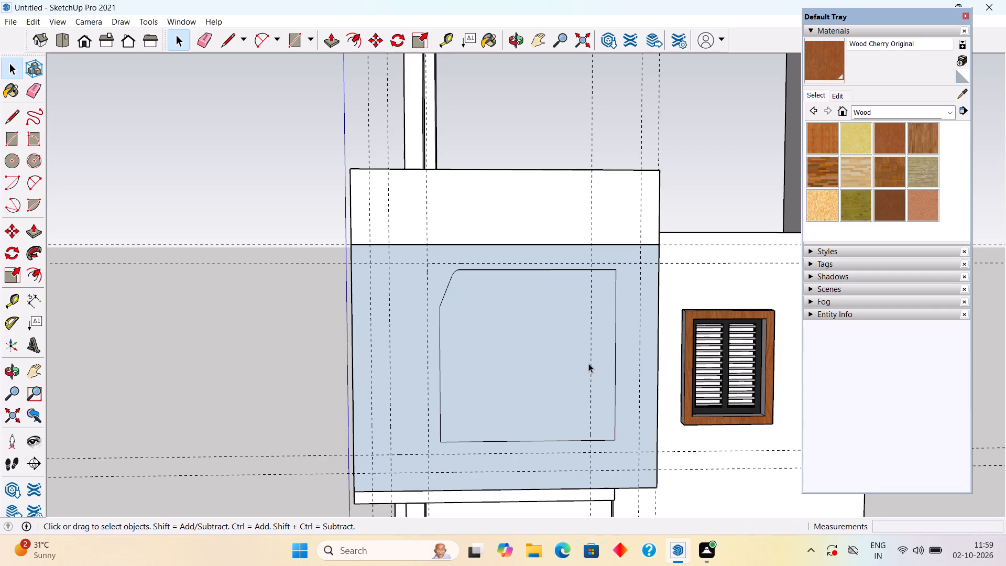
pyautogui.press('t')
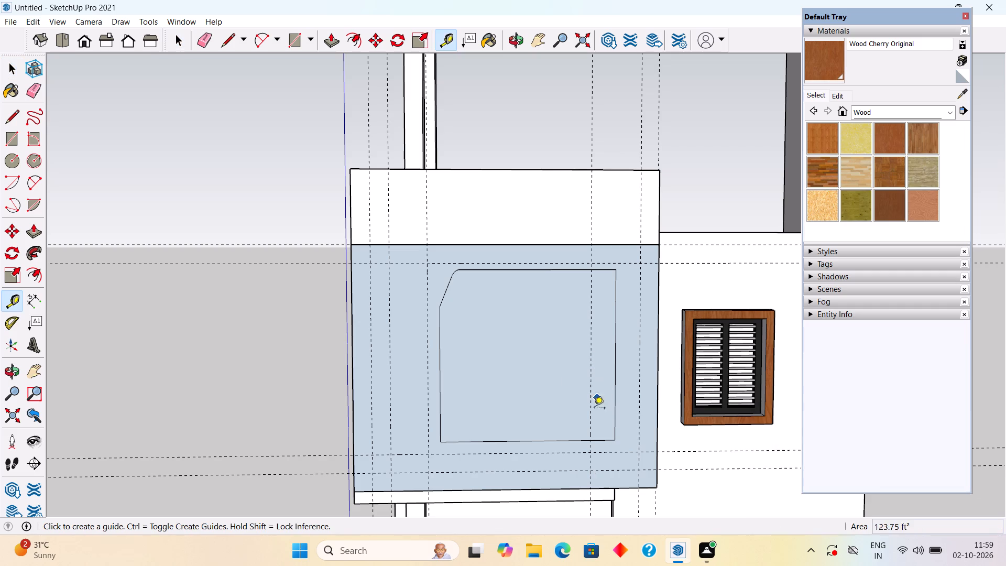
pyautogui.click(591, 424)
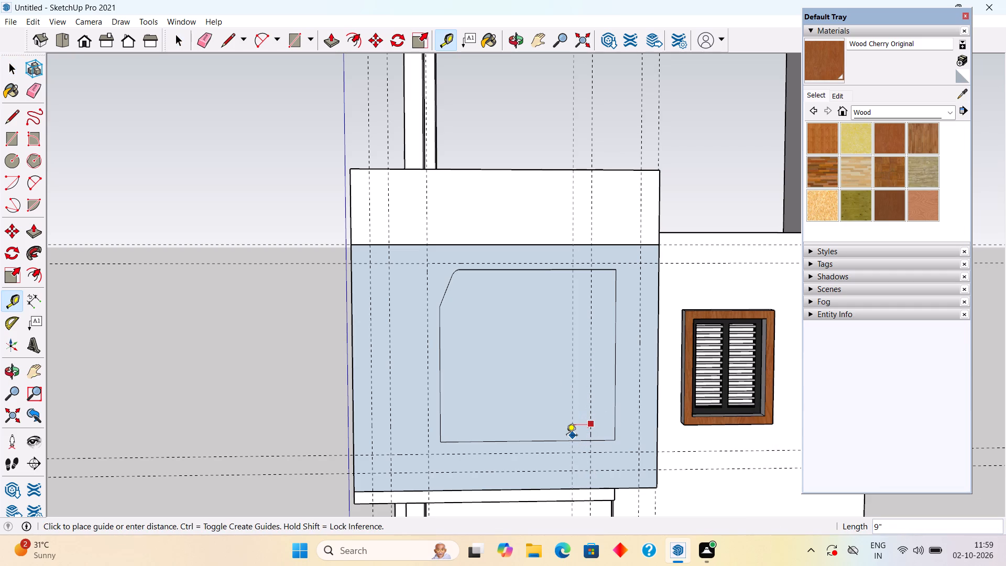
pyautogui.write('9"')
pyautogui.press('Return')
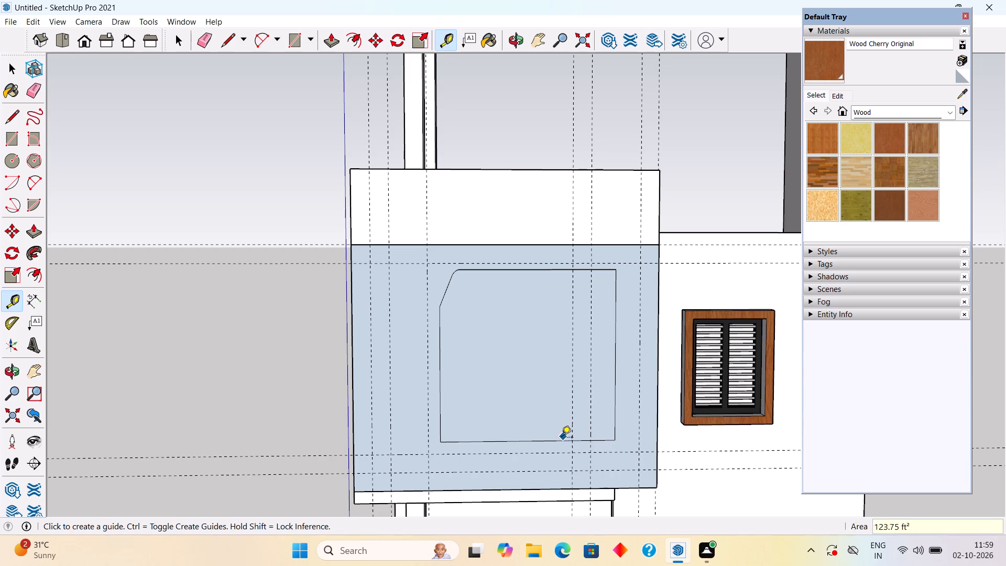
pyautogui.press('space')
# Draw a line along the lowest horizontal guide between the two innermost vertical guides, rounding its window-side end with an arc bulging about 2 5/8".
pyautogui.press('l')
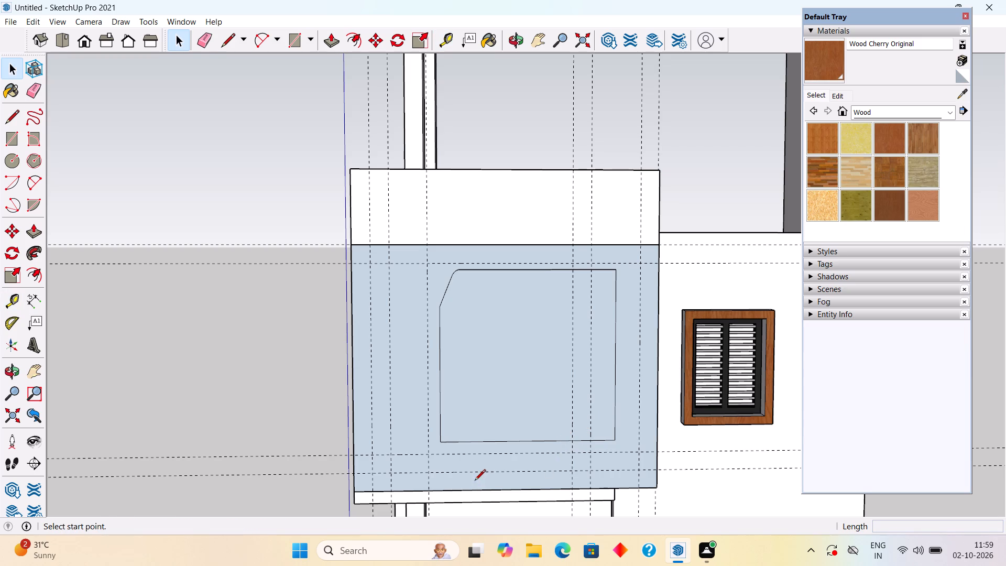
pyautogui.click(432, 475)
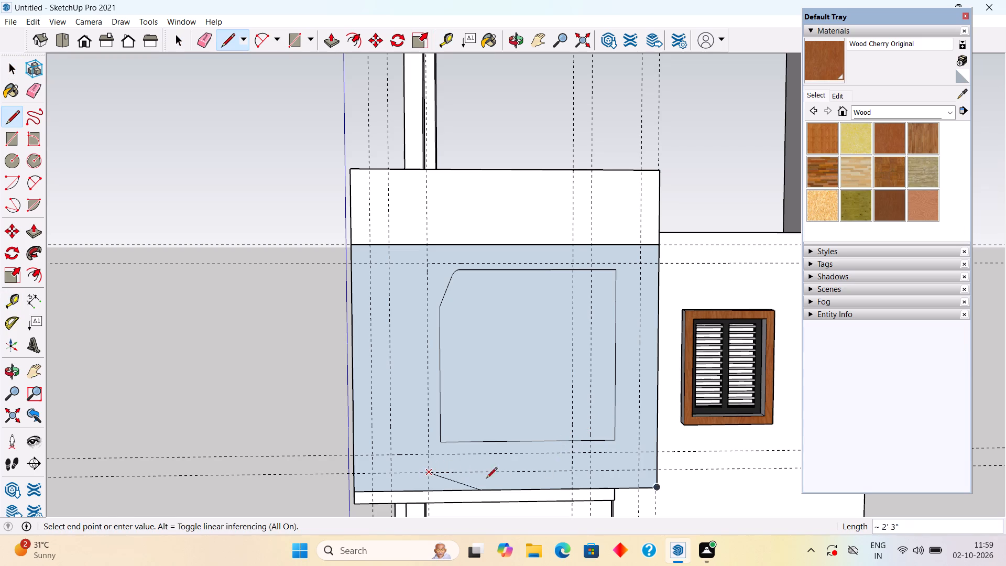
pyautogui.click(574, 468)
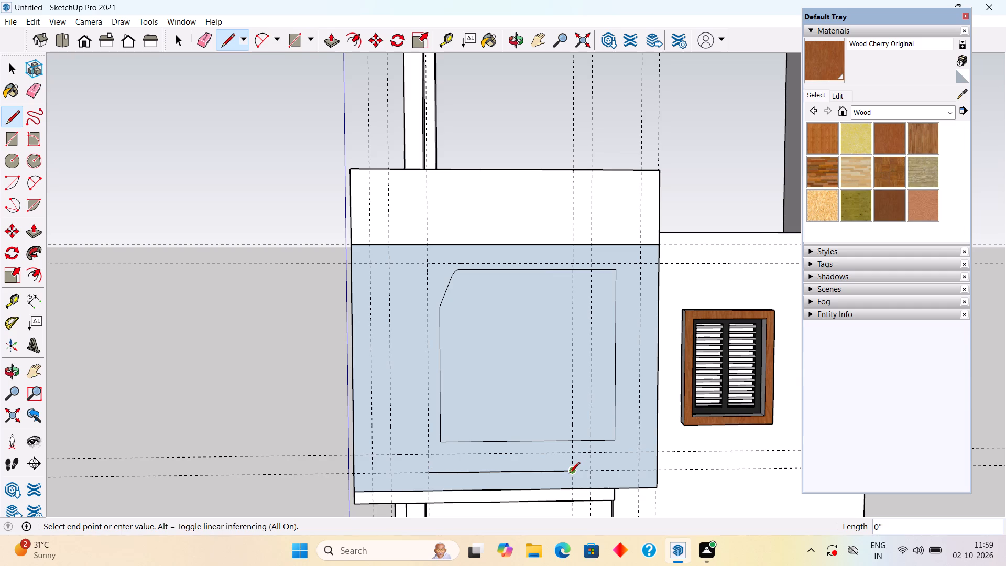
pyautogui.press('a')
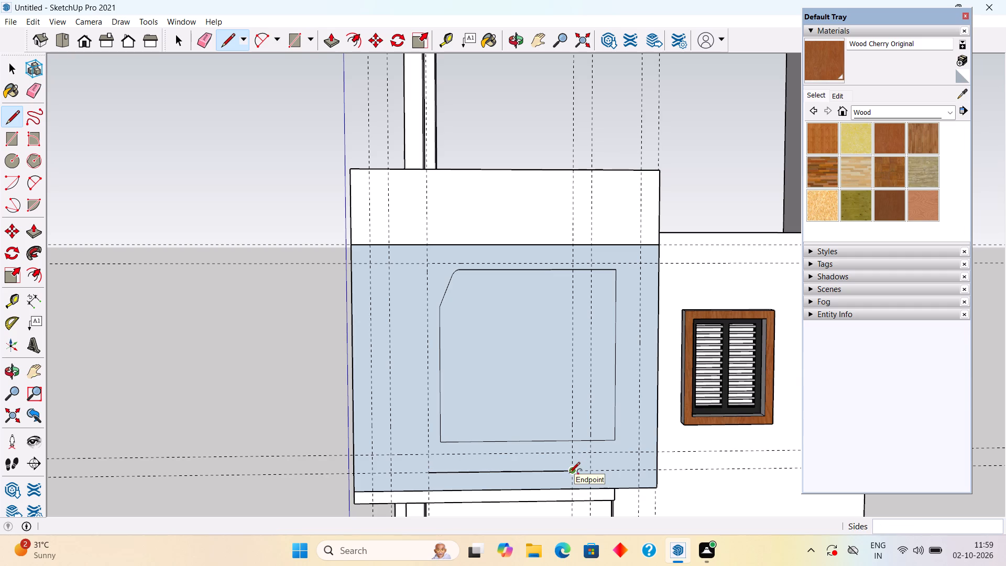
pyautogui.click(572, 470)
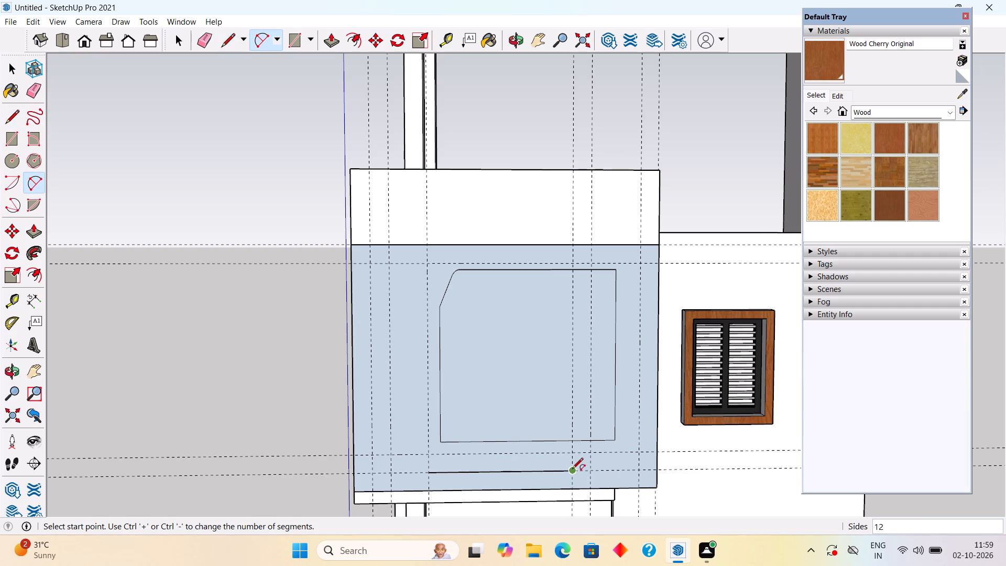
pyautogui.click(591, 454)
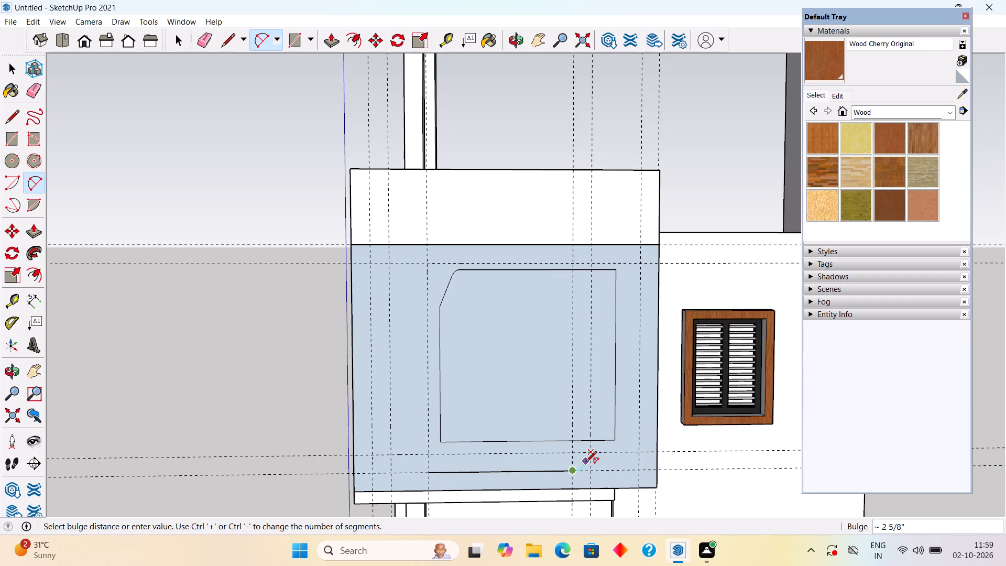
pyautogui.click(586, 463)
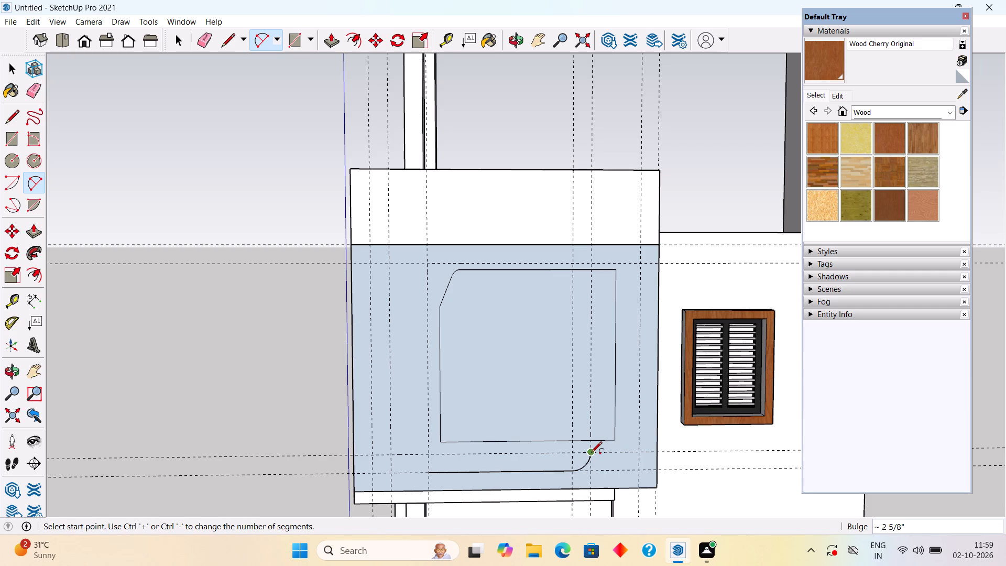
# Draw a slanted line about 7' 6 1/2" up from the lower arc and round its upper end to the top guide, bulging about 2 1/8".
pyautogui.press('l')
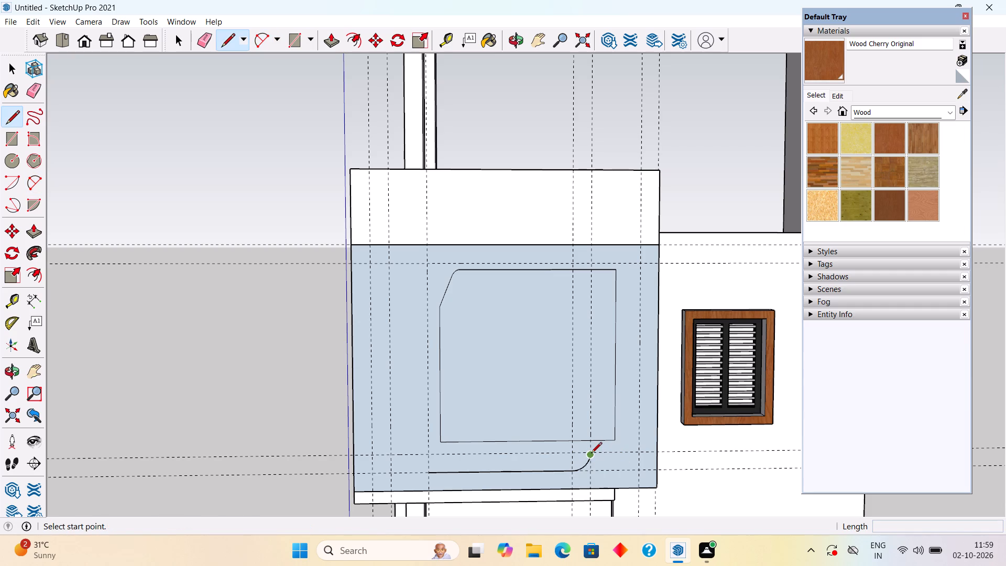
pyautogui.click(591, 454)
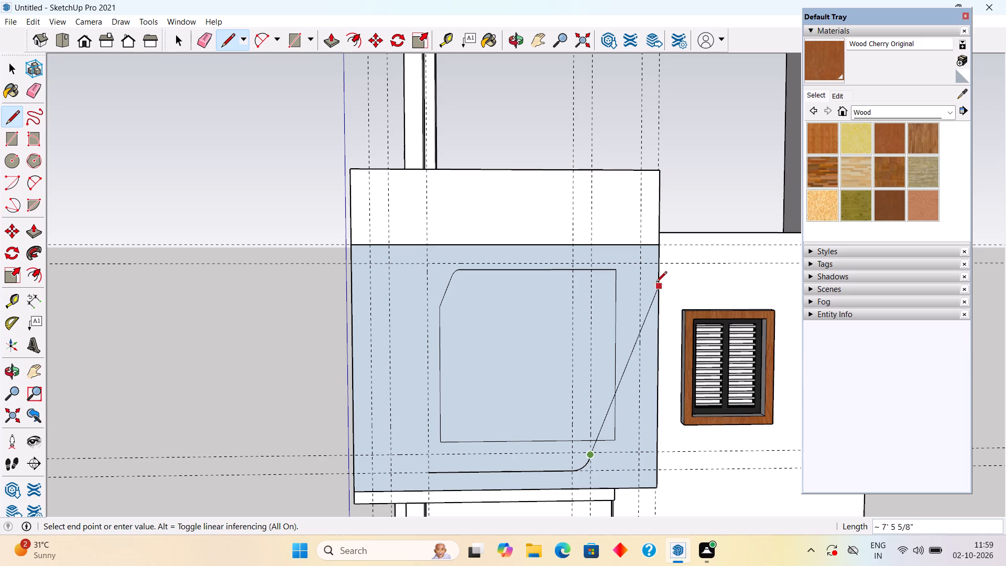
pyautogui.click(631, 275)
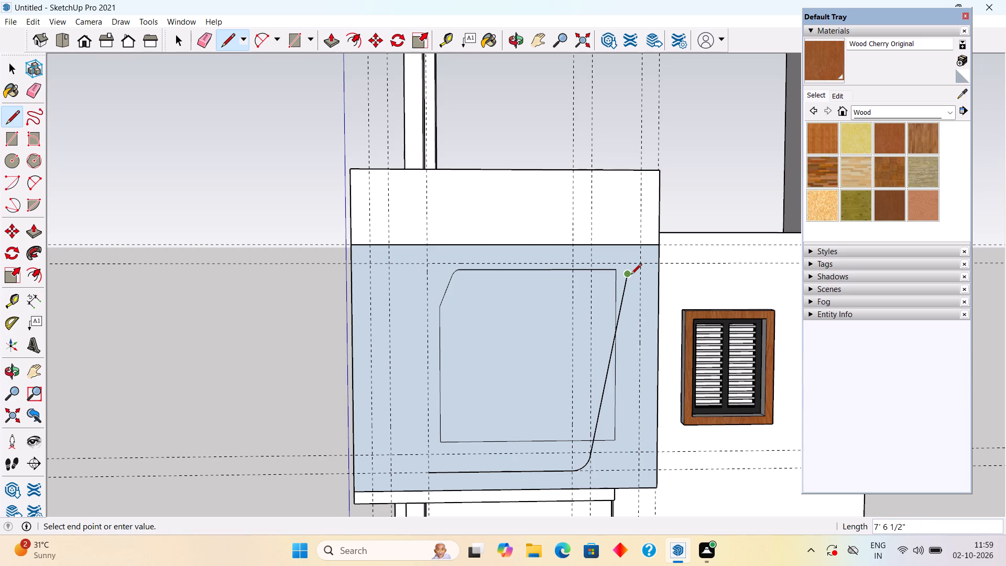
pyautogui.press('a')
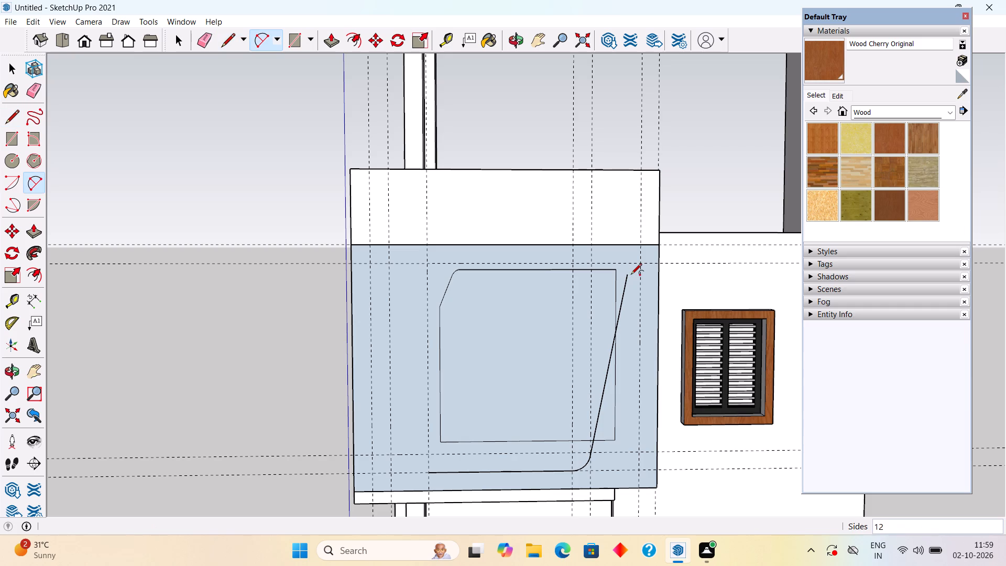
pyautogui.click(628, 275)
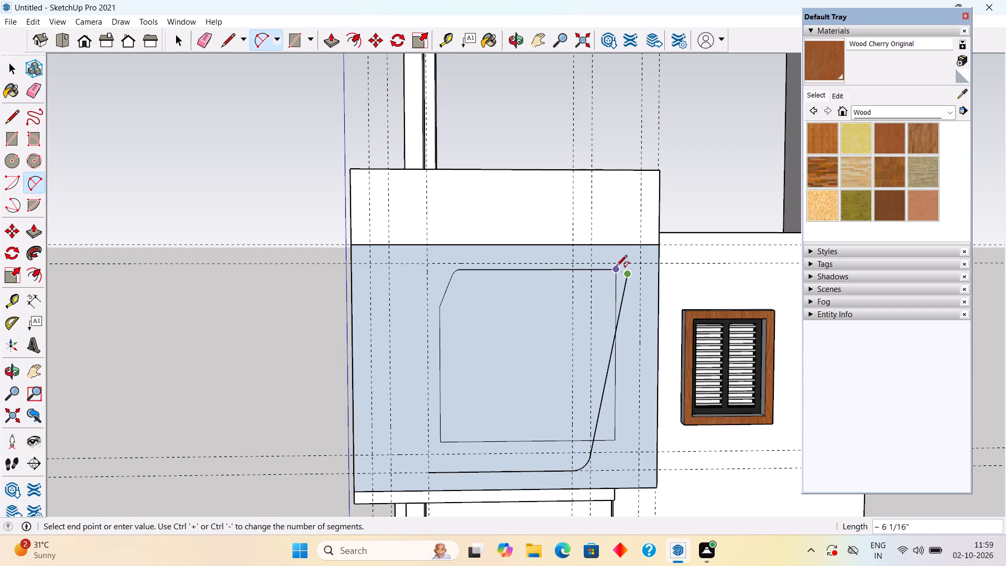
pyautogui.scroll(6, 618, 264)
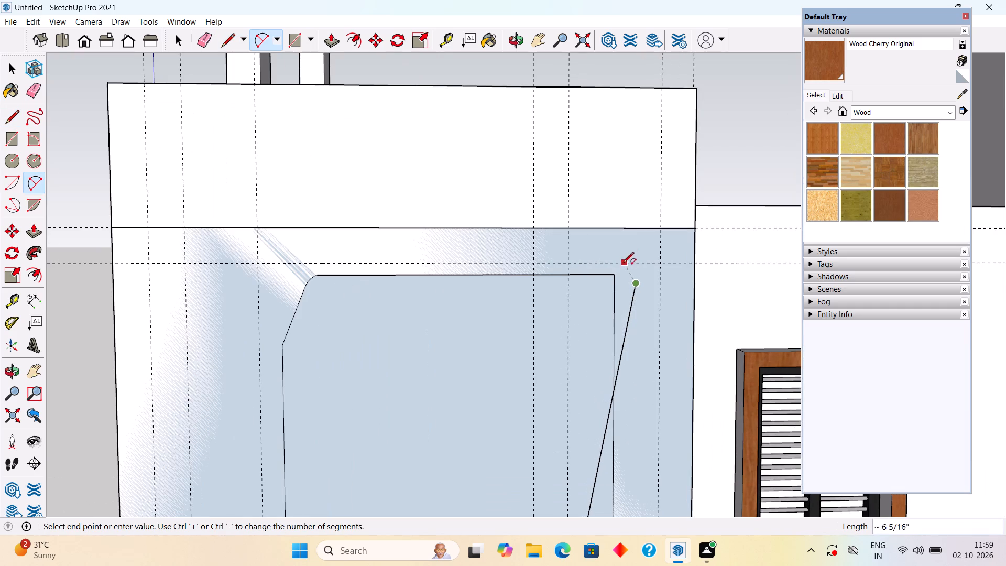
pyautogui.click(617, 263)
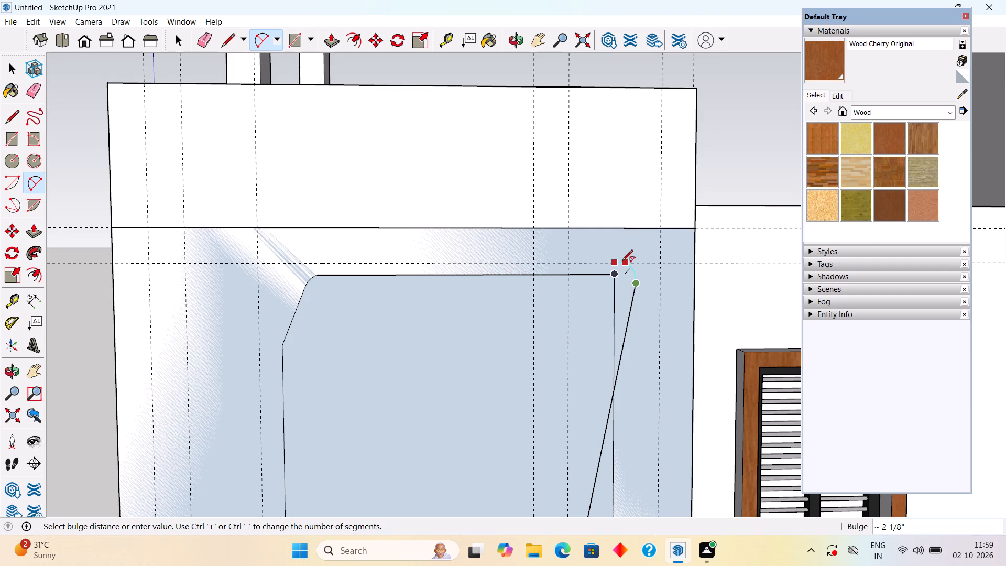
pyautogui.click(626, 261)
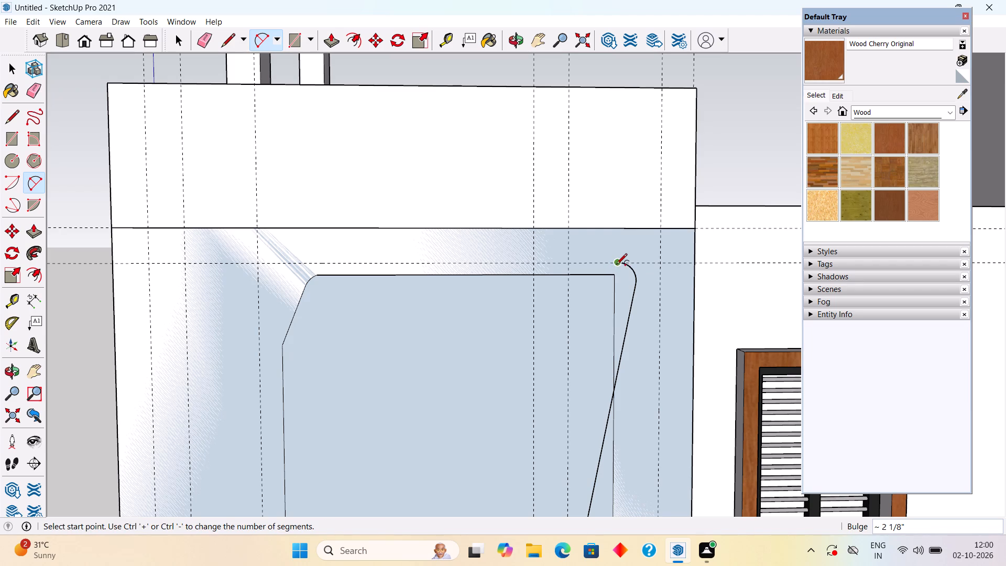
# Draw a line about 7' 2" along the upper 9" guide from the top arc to just short of the vertical guide beside the opening's slanted corner.
pyautogui.click(616, 265)
pyautogui.press('l')
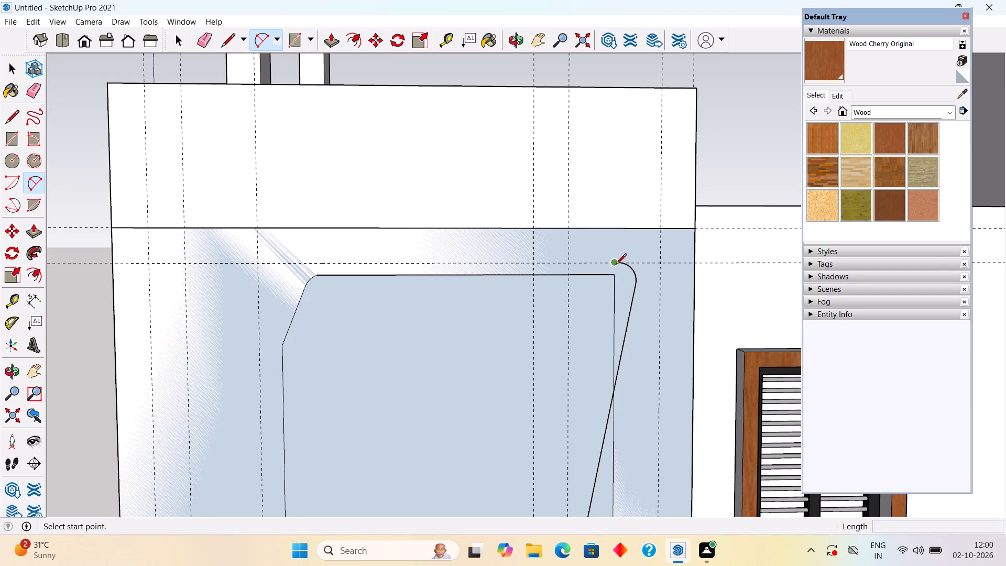
pyautogui.click(615, 265)
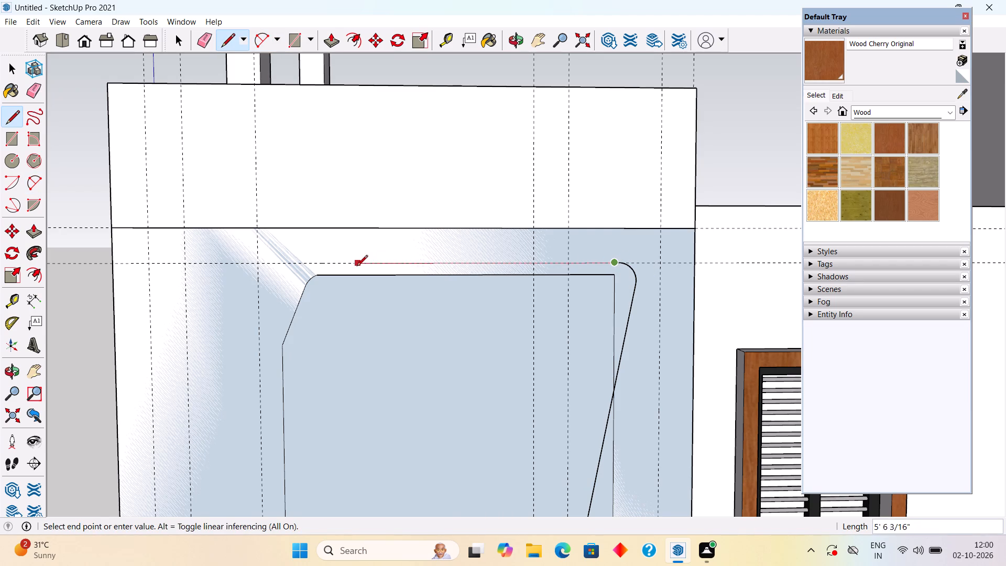
pyautogui.click(277, 265)
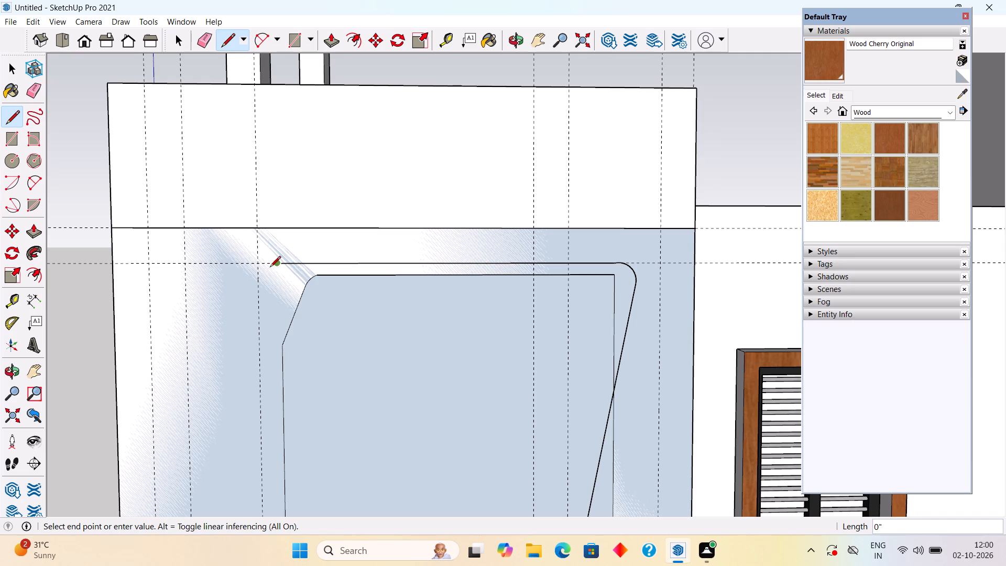
# Round the outline's open upper corner with an arc spanning about 7 3/16" from the top line's end to the adjacent vertical guide.
pyautogui.press('a')
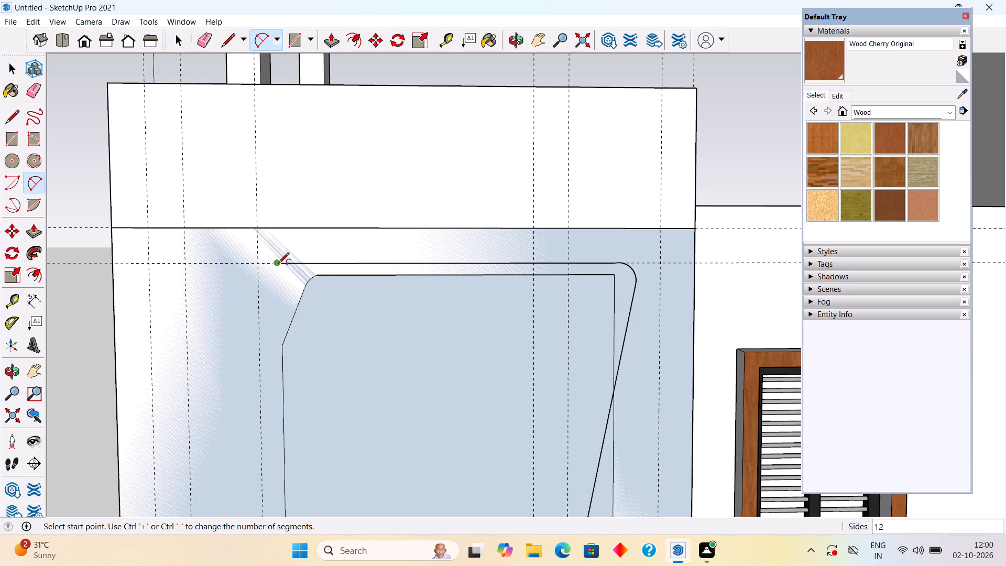
pyautogui.click(278, 264)
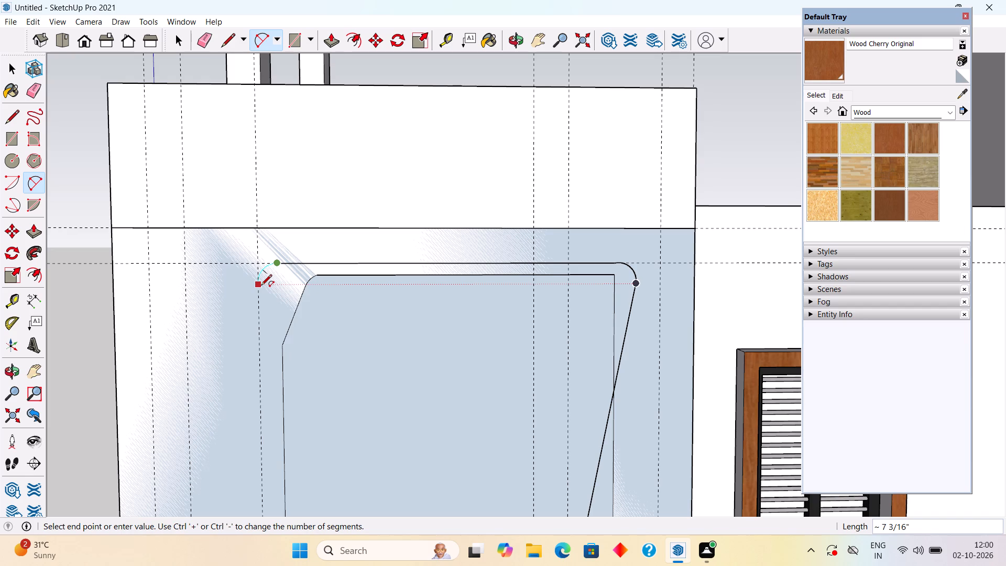
pyautogui.click(261, 286)
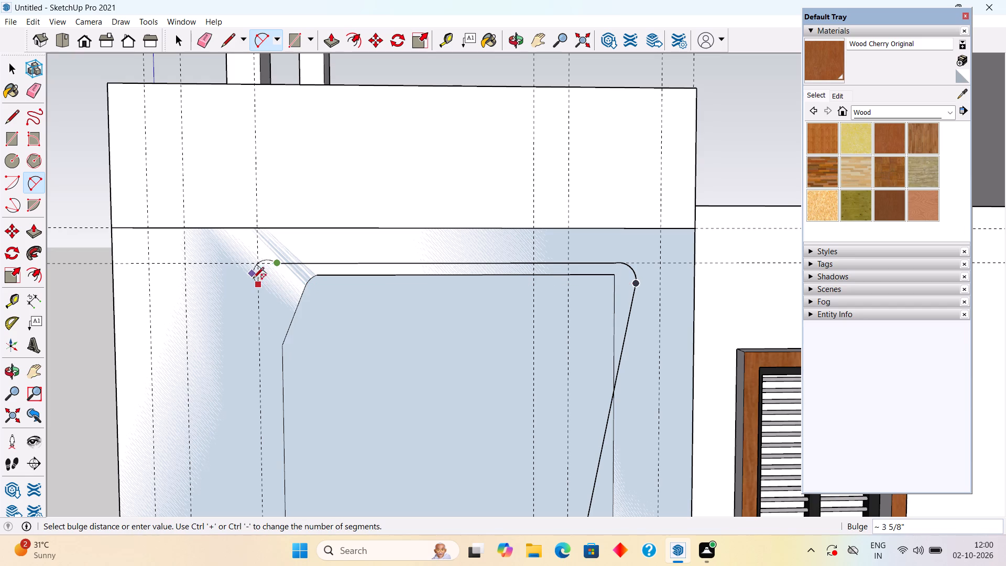
pyautogui.click(258, 280)
pyautogui.click(258, 286)
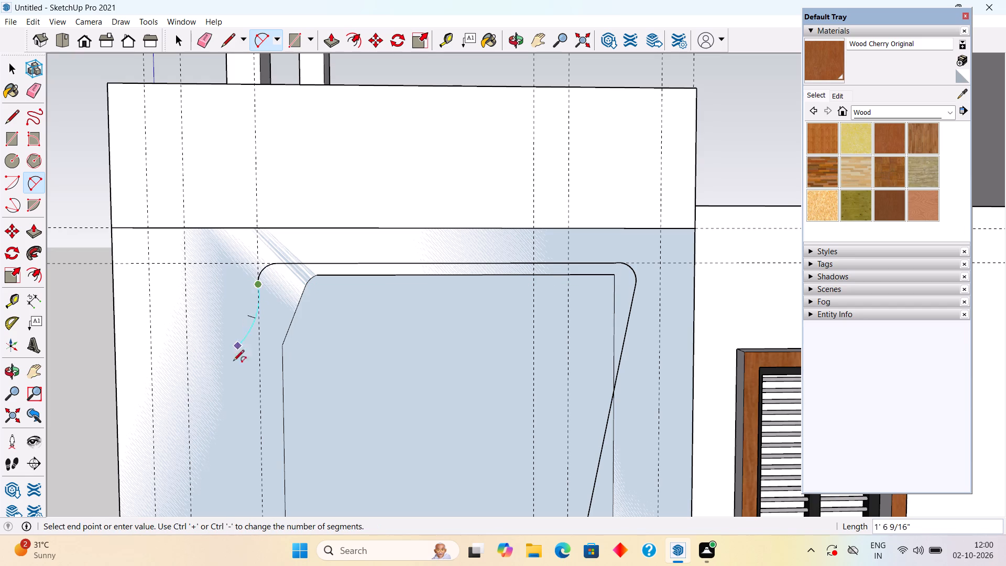
# Draw a slanted line about 7' 5 7/16" from the new arc down to where the next vertical guide outward meets the upper of the two low horizontal guides.
pyautogui.scroll(-5, 227, 374)
pyautogui.press('l')
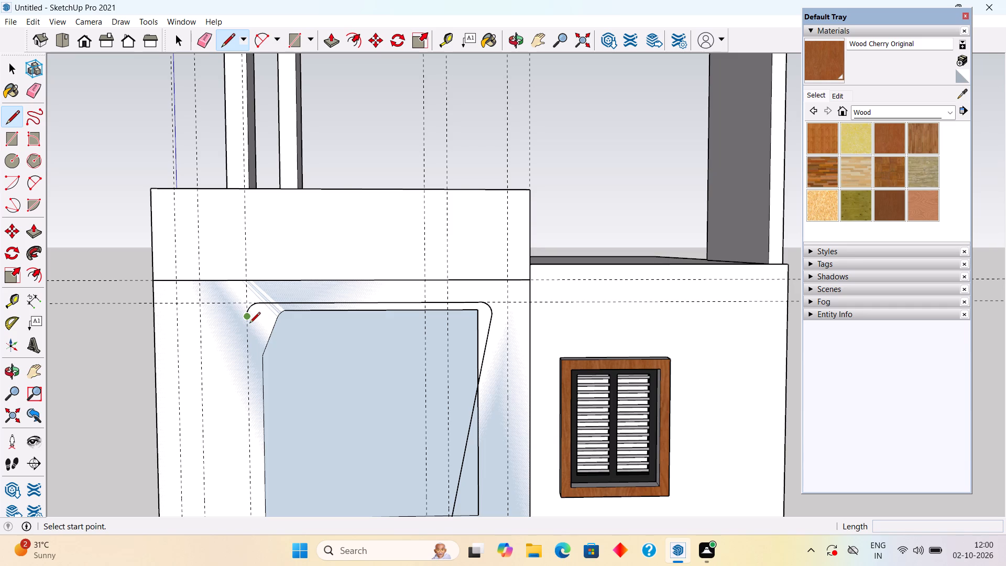
pyautogui.click(246, 321)
pyautogui.scroll(-7, 217, 410)
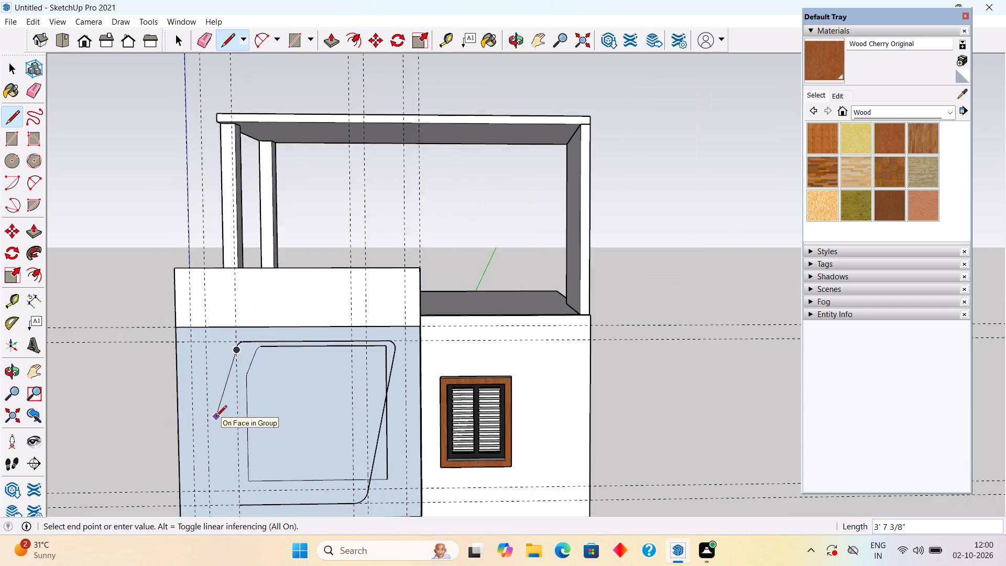
pyautogui.scroll(3, 217, 481)
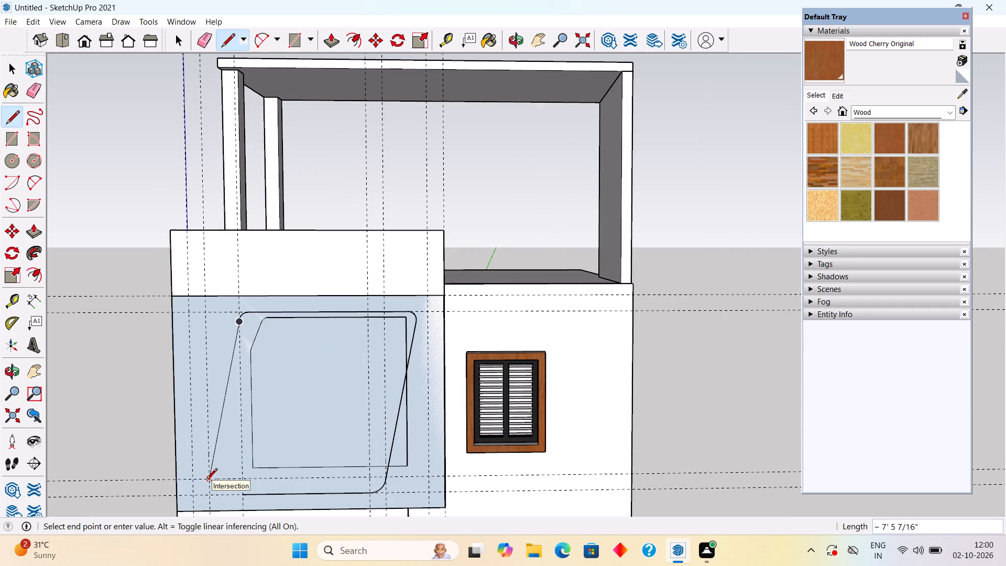
pyautogui.scroll(2, 206, 480)
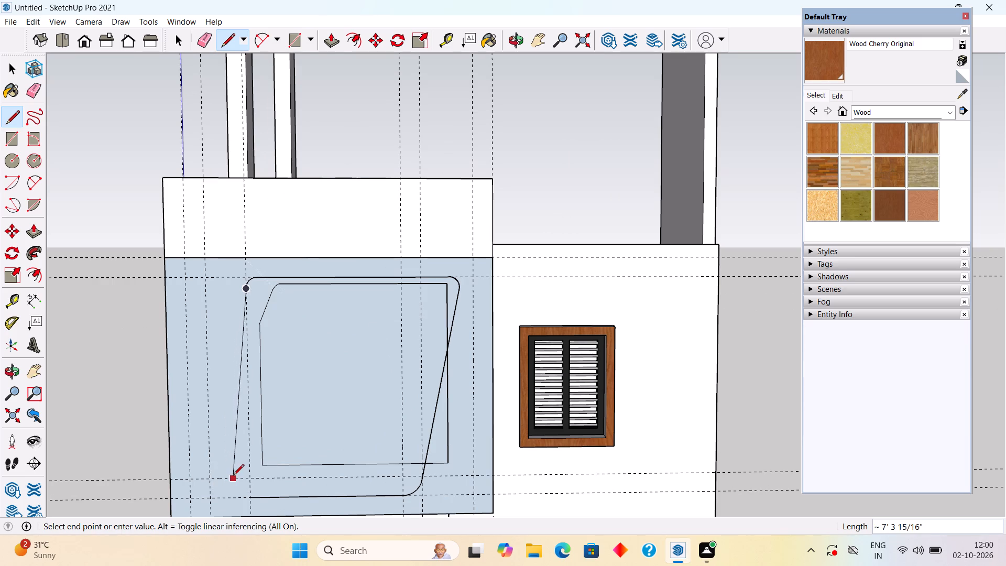
pyautogui.click(211, 480)
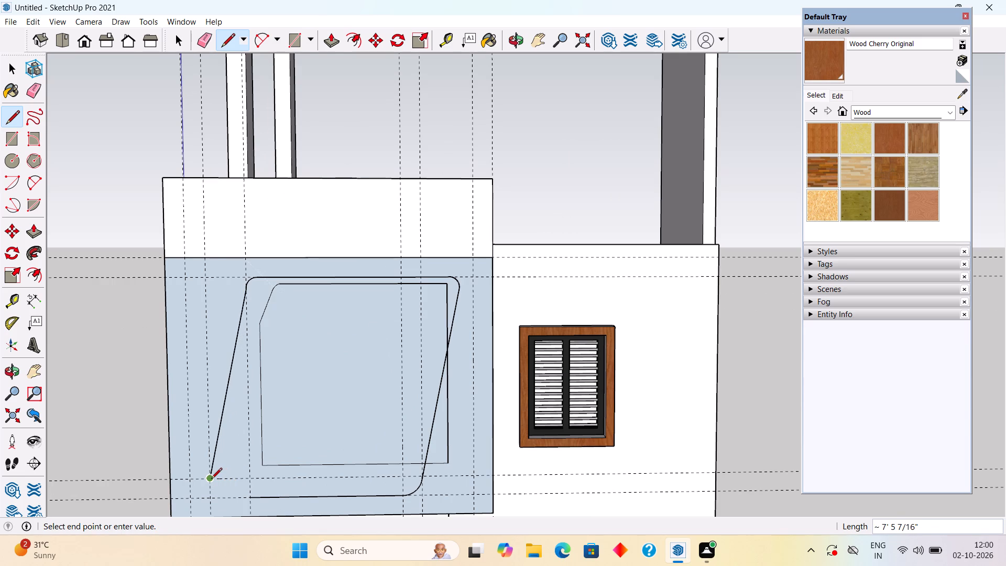
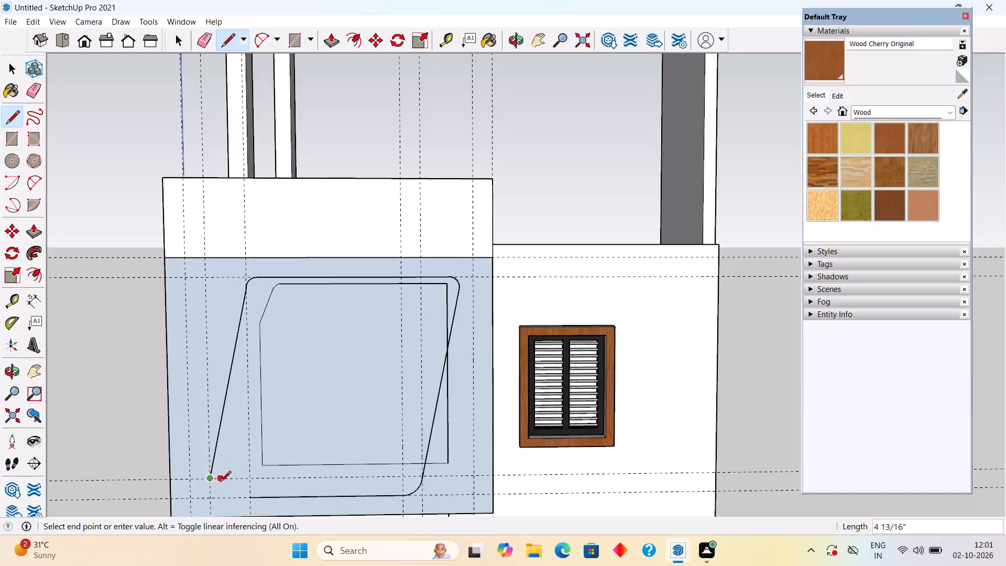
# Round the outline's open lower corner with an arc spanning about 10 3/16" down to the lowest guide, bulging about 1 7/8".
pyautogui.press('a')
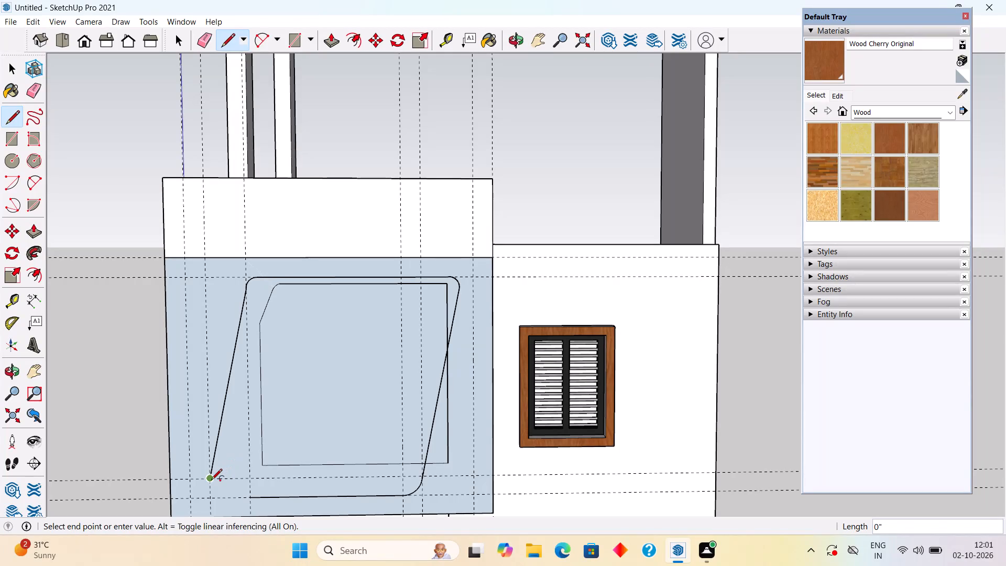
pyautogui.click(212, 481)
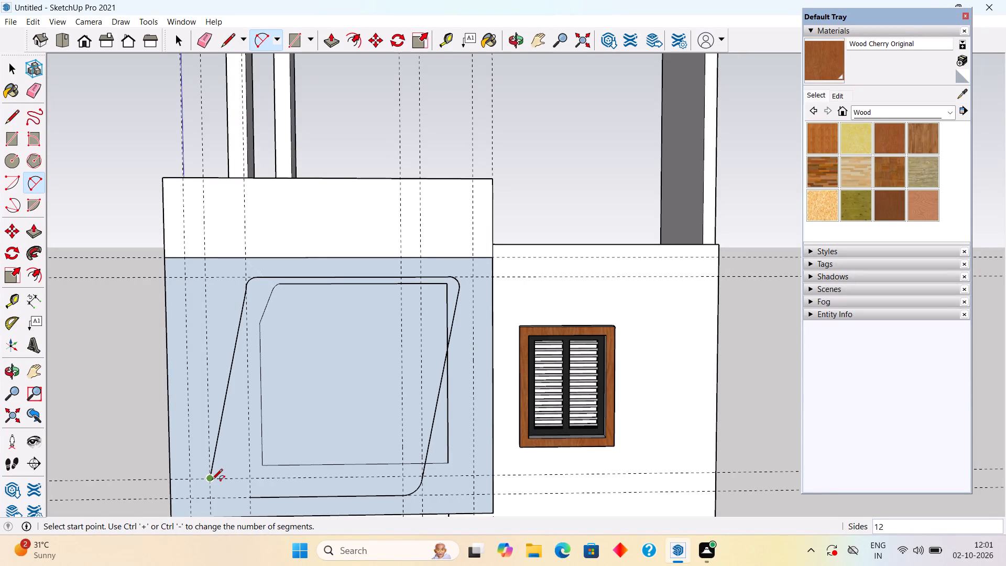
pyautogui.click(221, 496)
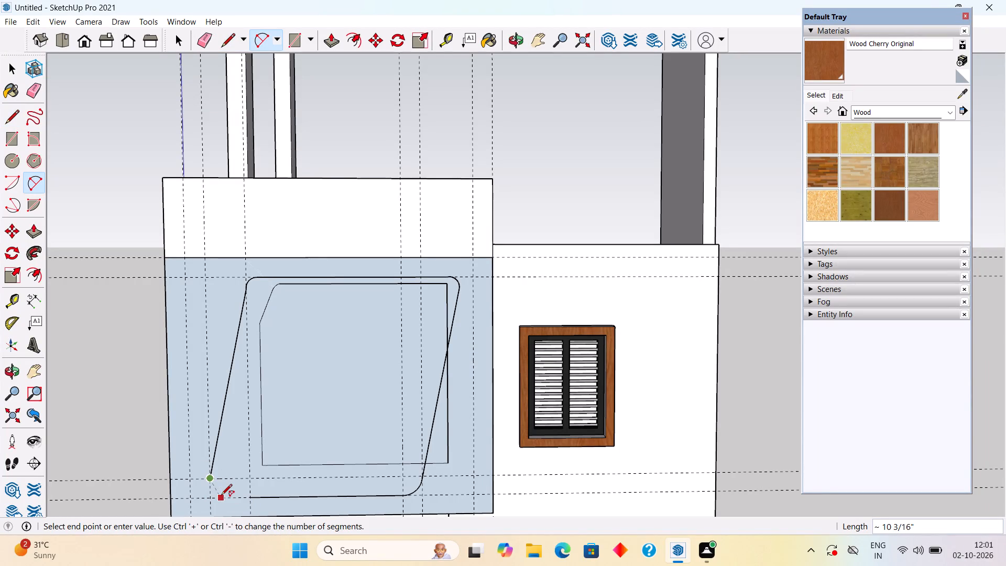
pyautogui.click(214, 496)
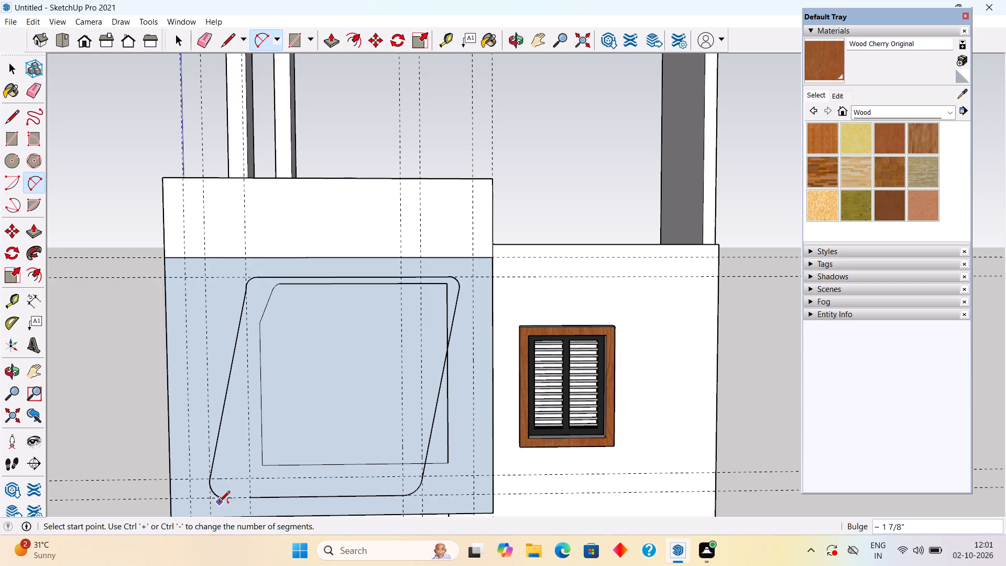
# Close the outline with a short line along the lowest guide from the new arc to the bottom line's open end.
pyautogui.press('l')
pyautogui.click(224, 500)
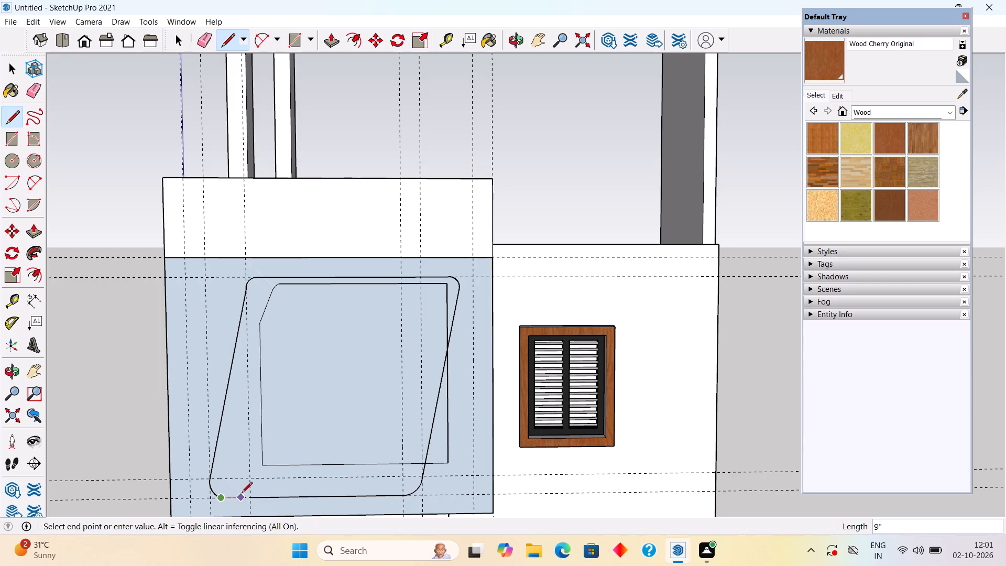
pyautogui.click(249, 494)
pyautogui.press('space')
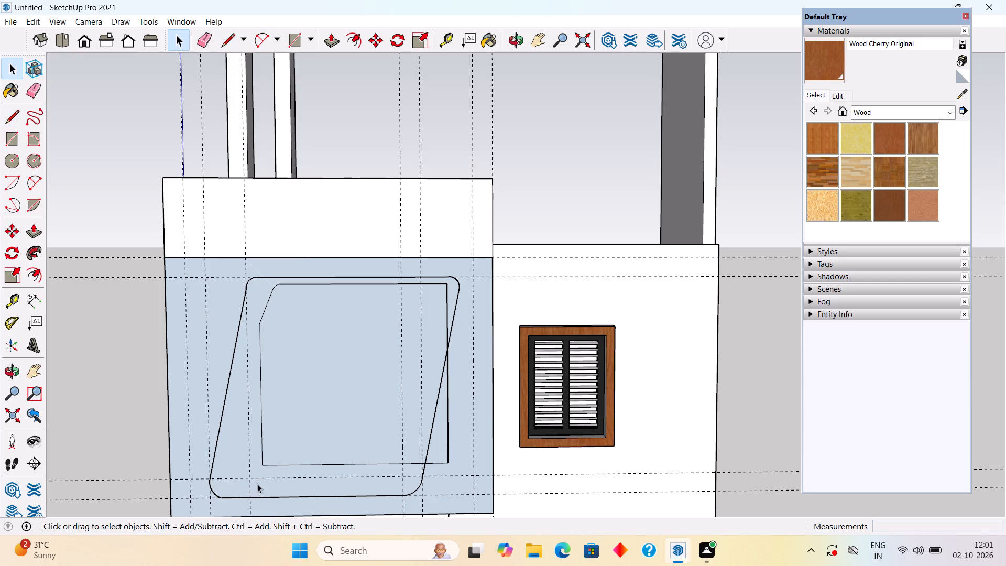
# Examine whether the closed outline forms its own face on the balcony front panel.
pyautogui.click(289, 438)
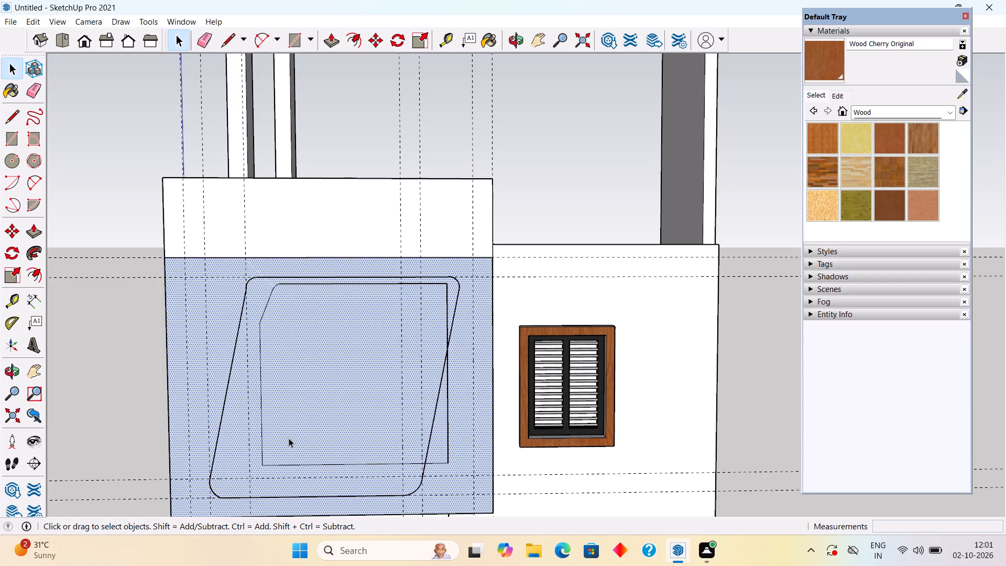
pyautogui.click(289, 438)
pyautogui.scroll(-4, 289, 438)
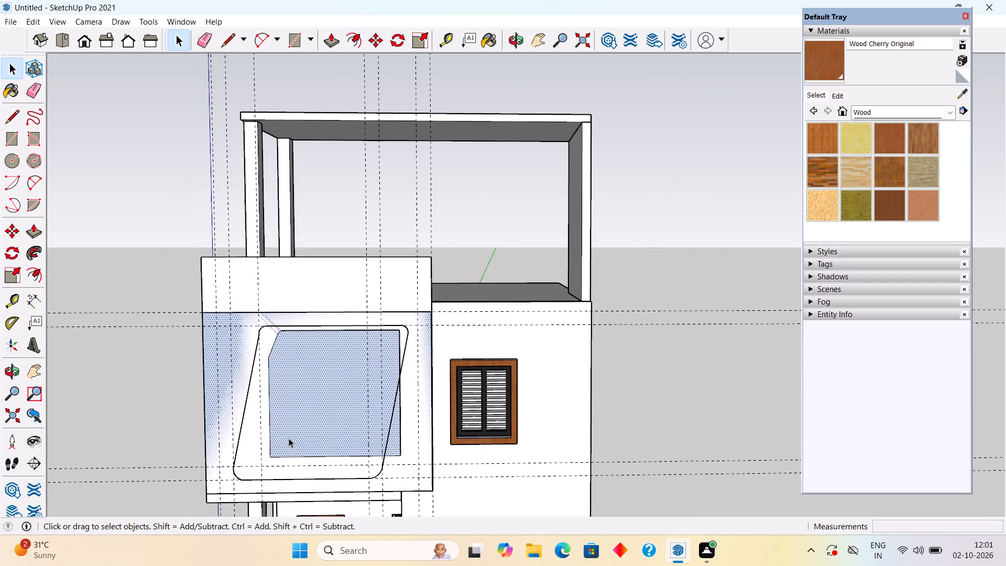
pyautogui.moveTo(292, 438); pyautogui.dragTo(381, 396, button='middle')
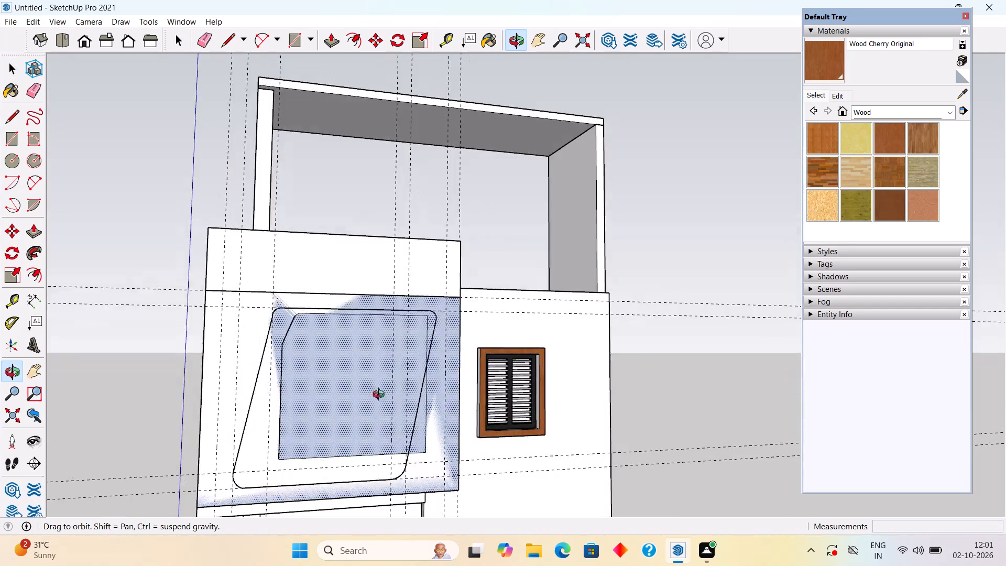
pyautogui.moveTo(381, 396); pyautogui.dragTo(348, 413, button='middle')
pyautogui.scroll(-2, 341, 417)
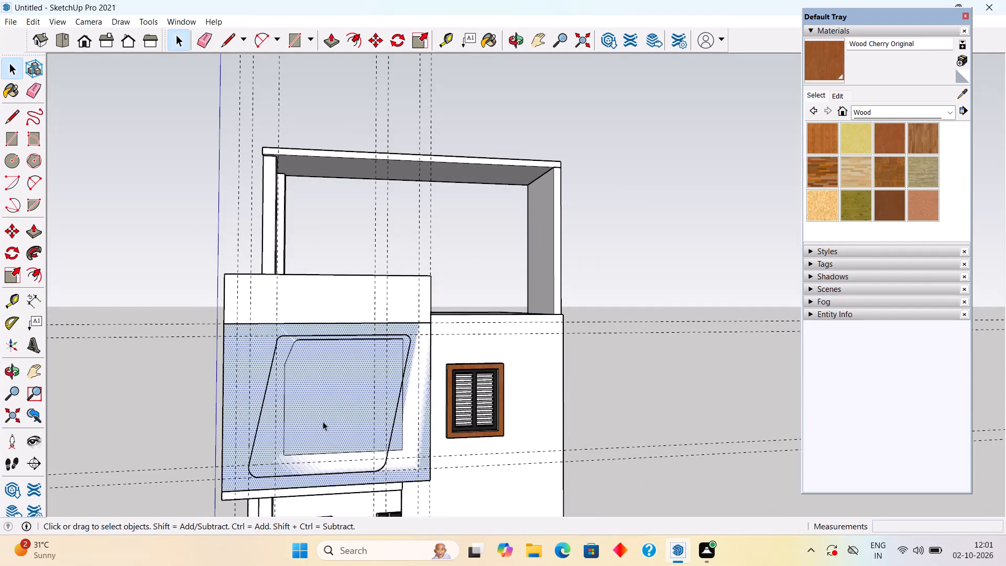
pyautogui.click(324, 421)
pyautogui.doubleClick(324, 421)
pyautogui.click(193, 424)
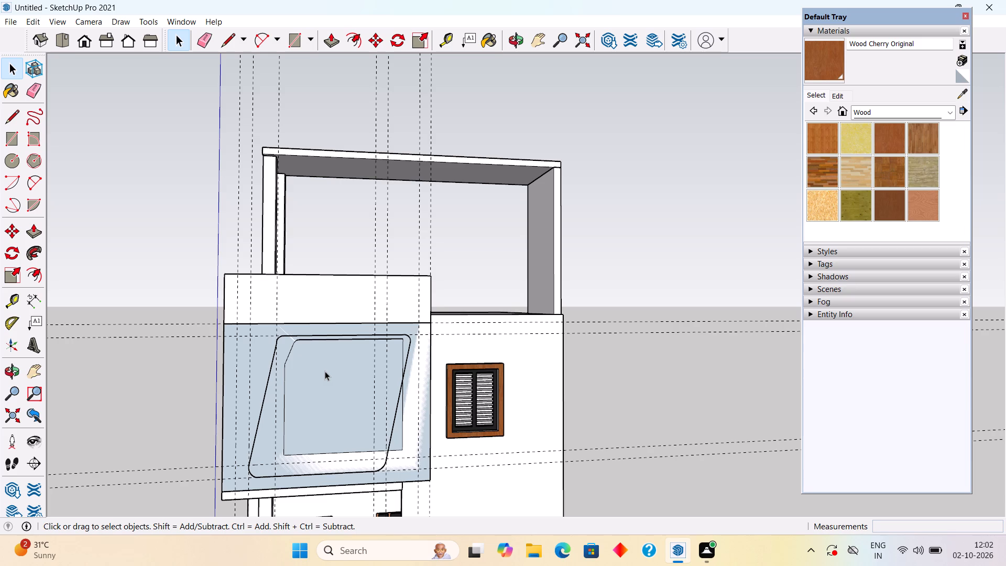
# Undo the slanted outline, its construction guides and the face covering the opening, back to the open balcony front panel.
pyautogui.hotkey('ctrl', 'z')
pyautogui.hotkey('ctrl', 'z')
pyautogui.hotkey('ctrl', 'z')
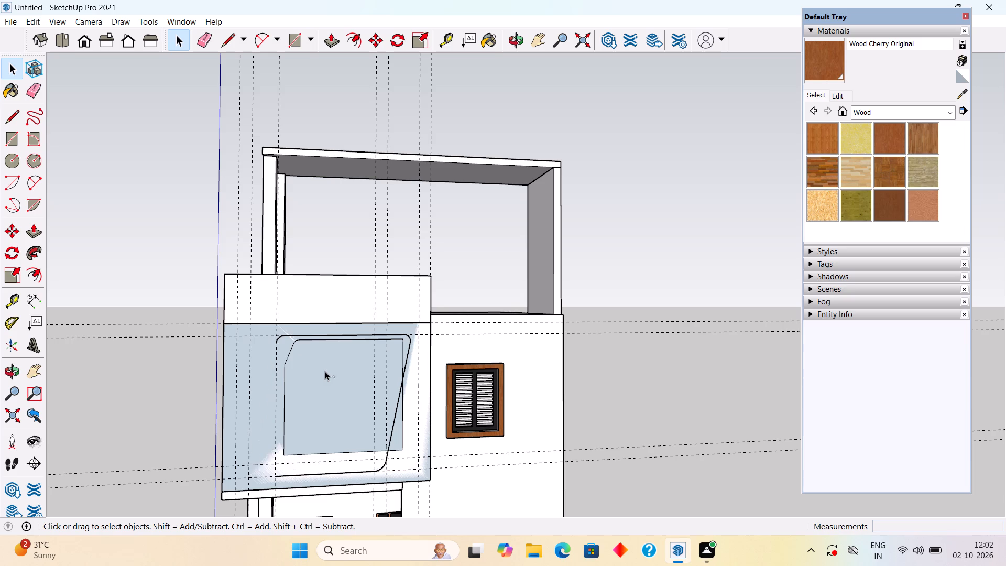
pyautogui.hotkey('ctrl', 'z')
pyautogui.hotkey('ctrl', 'z')
pyautogui.hotkey('ctrl', 'z')
pyautogui.hotkey('ctrl', 'z')
pyautogui.hotkey('ctrl', 'z')
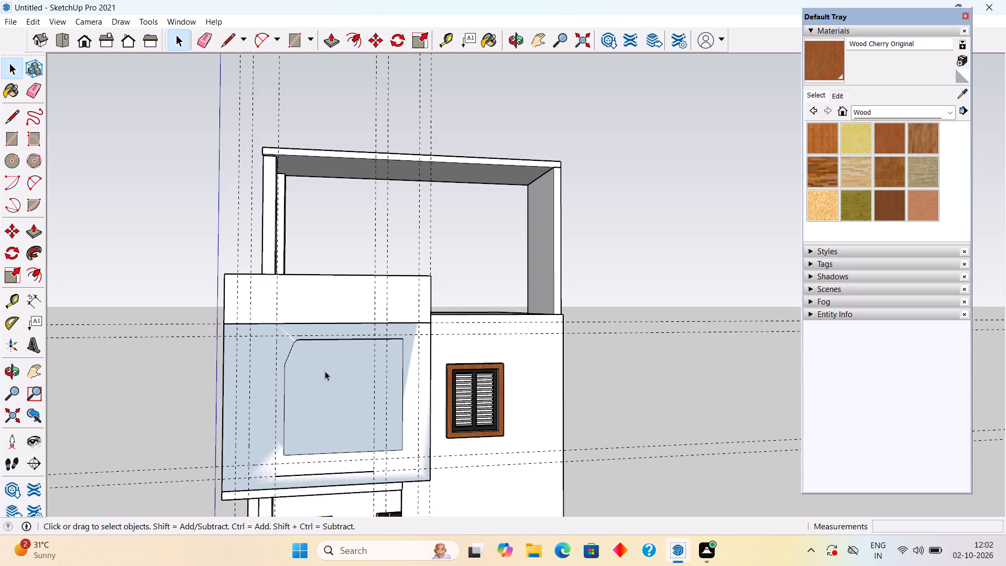
pyautogui.hotkey('ctrl', 'z')
pyautogui.hotkey('ctrl', 'z')
pyautogui.hotkey('ctrl', 'z')
pyautogui.hotkey('ctrl', 'z')
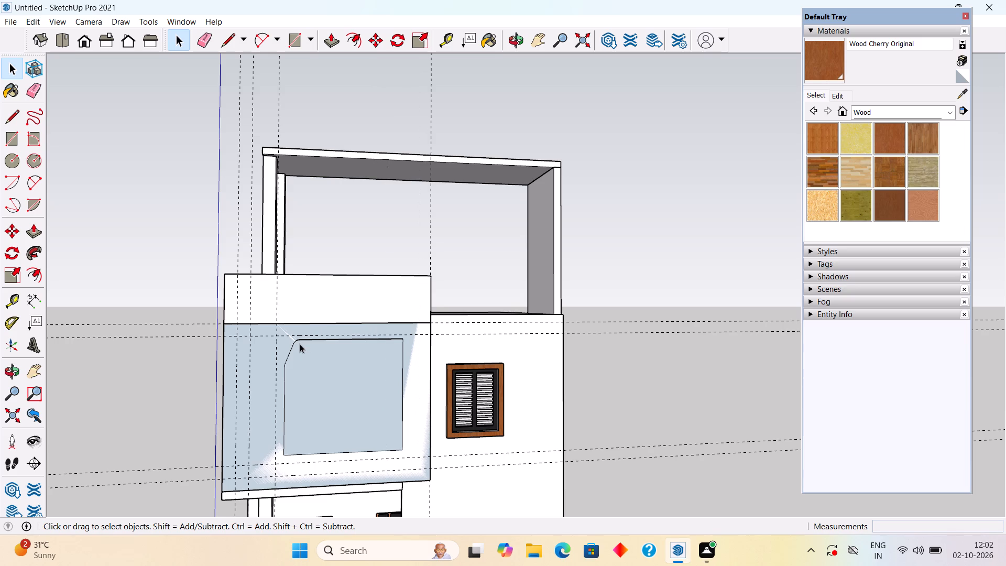
pyautogui.hotkey('ctrl', 'z')
pyautogui.hotkey('ctrl', 'z')
pyautogui.hotkey('ctrl', 'z')
pyautogui.hotkey('ctrl', 'z')
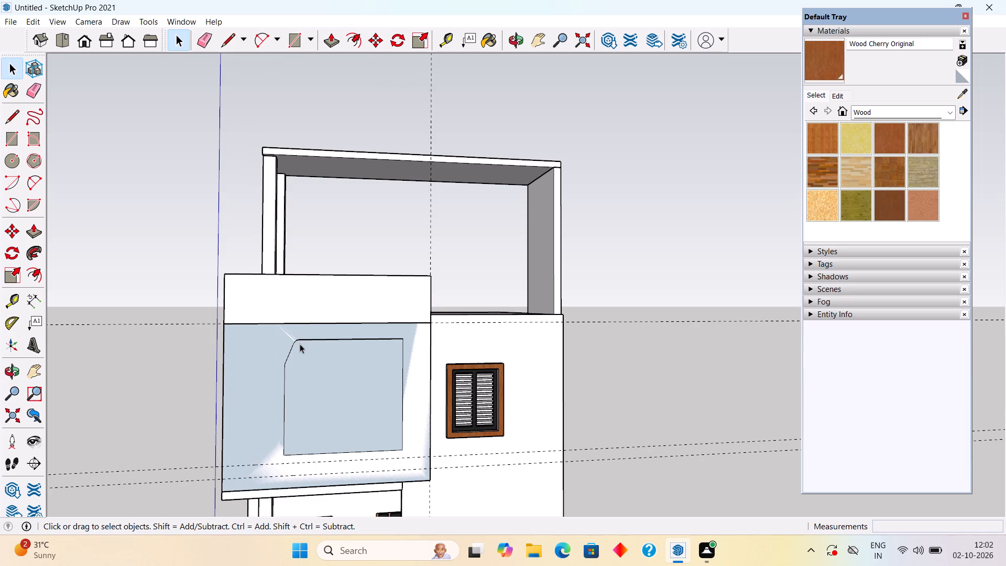
pyautogui.hotkey('ctrl', 'z')
pyautogui.hotkey('ctrl', 'z')
pyautogui.hotkey('ctrl', 'z')
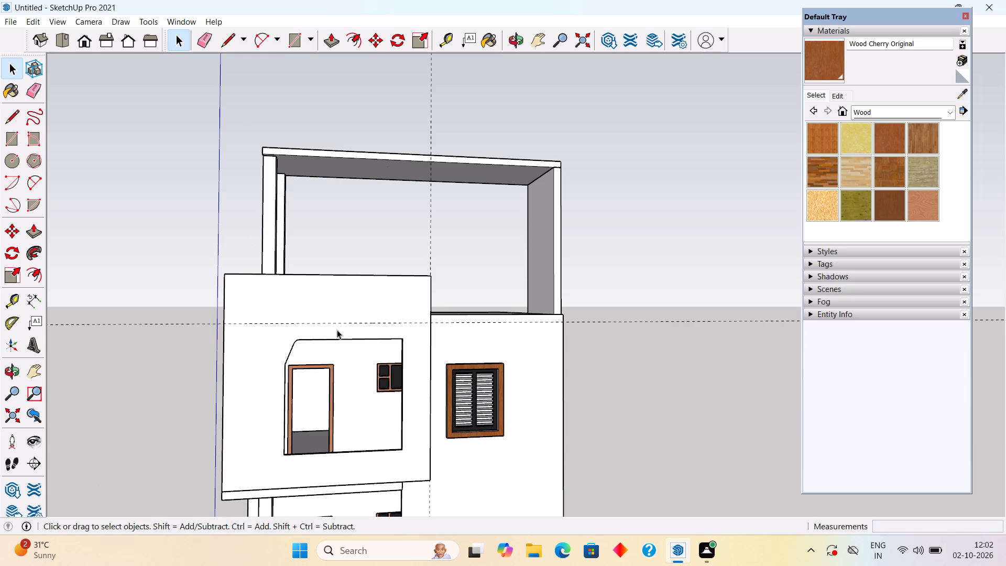
# Examine the balcony front panel, its opening and the roof frame from the front, both sides and above.
pyautogui.moveTo(329, 336); pyautogui.dragTo(257, 381, button='middle')
pyautogui.scroll(3, 292, 345)
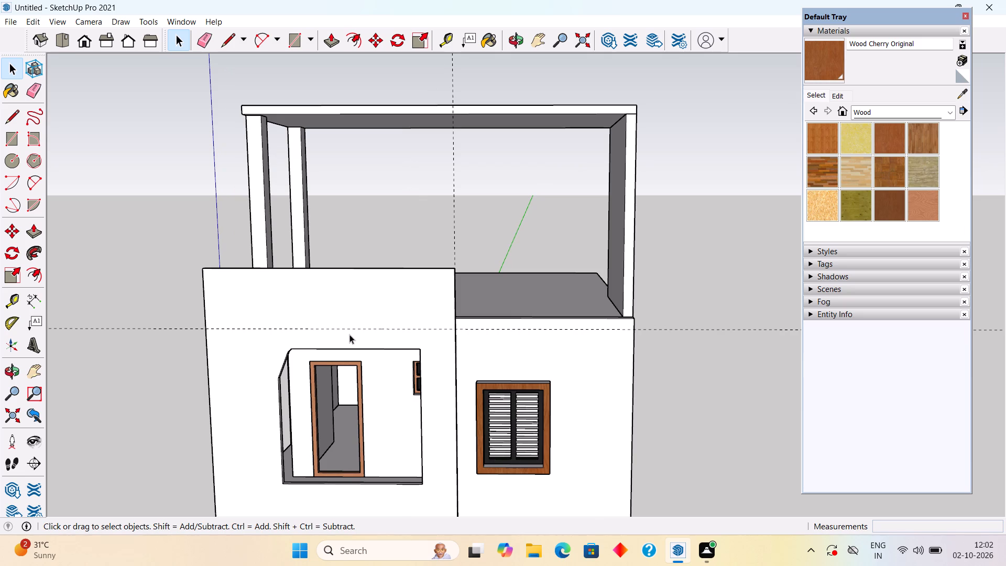
pyautogui.scroll(-3, 349, 334)
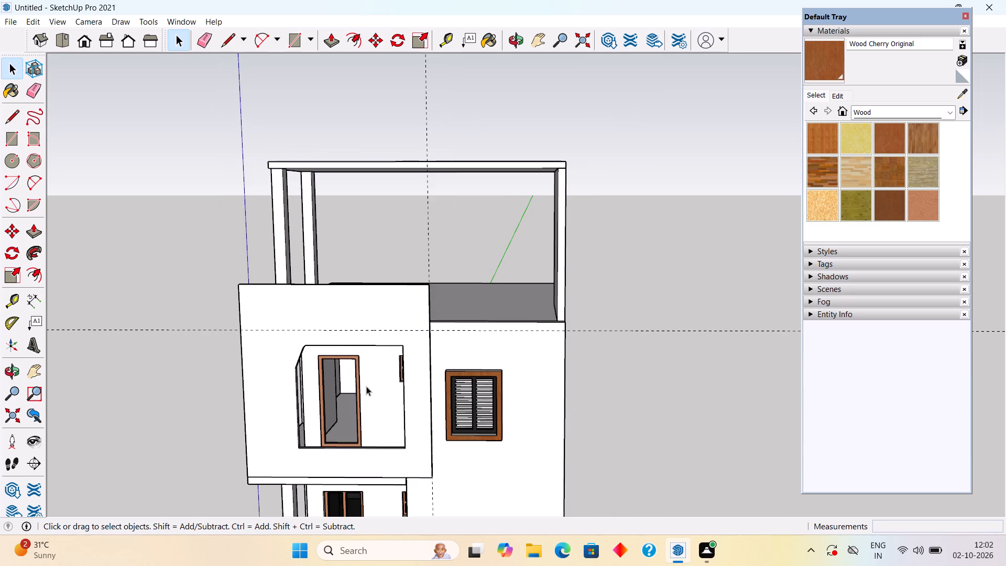
pyautogui.moveTo(362, 351); pyautogui.dragTo(392, 355, button='middle')
pyautogui.scroll(2, 411, 346)
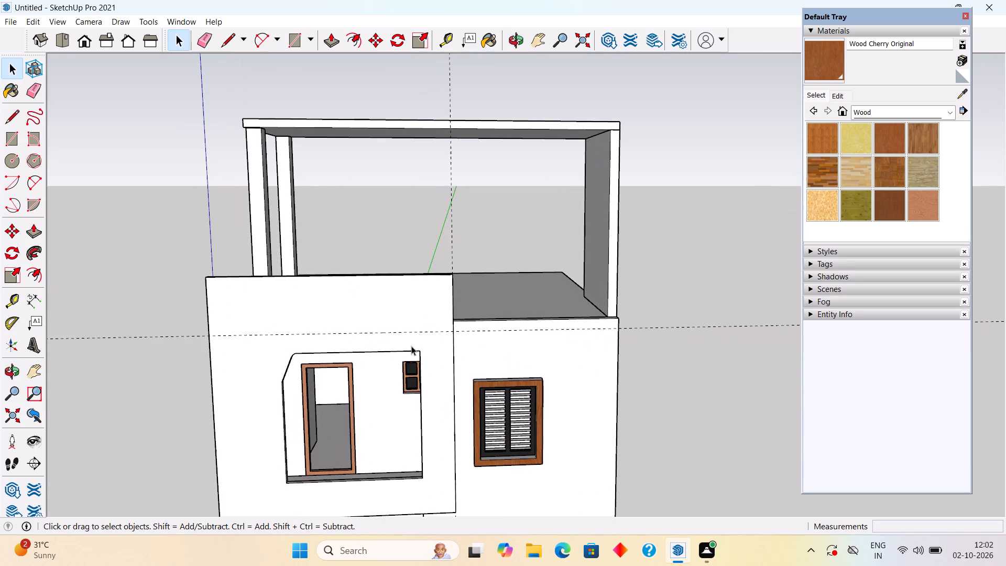
pyautogui.moveTo(407, 351); pyautogui.dragTo(242, 349, button='middle')
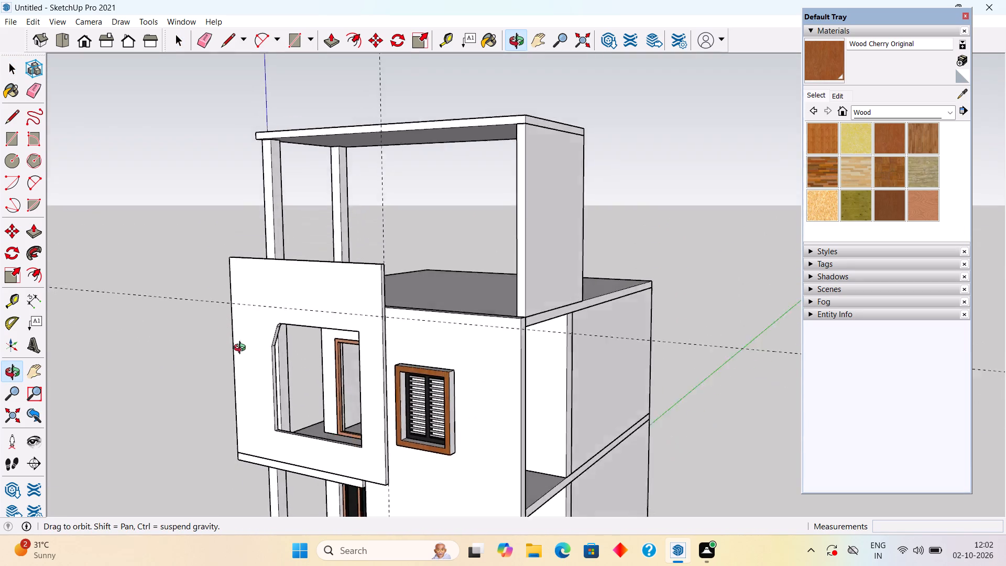
pyautogui.moveTo(242, 349); pyautogui.dragTo(410, 292, button='middle')
pyautogui.scroll(-2, 410, 289)
pyautogui.moveTo(401, 318); pyautogui.dragTo(520, 404, button='middle')
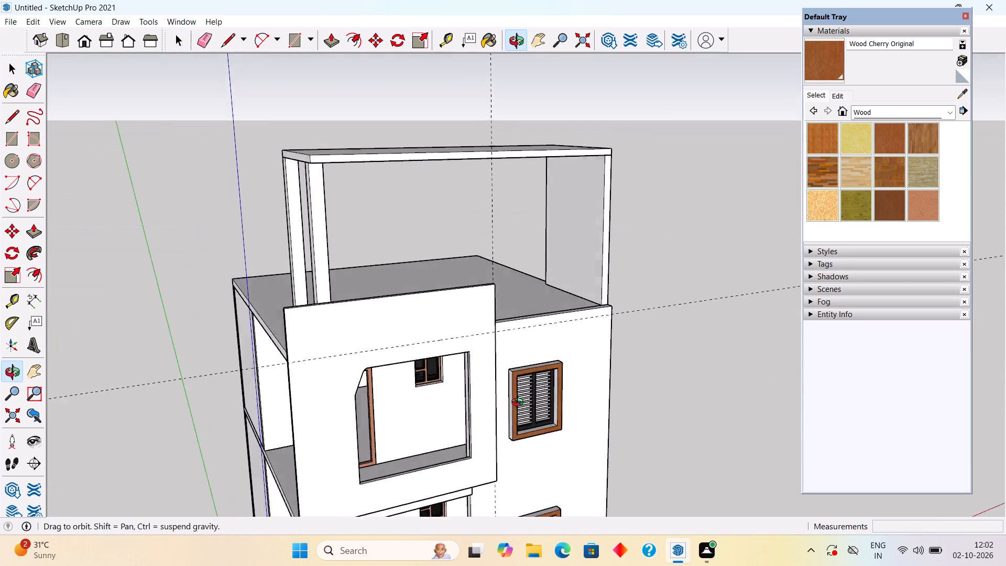
pyautogui.moveTo(520, 404); pyautogui.dragTo(452, 422, button='middle')
pyautogui.scroll(-1, 524, 407)
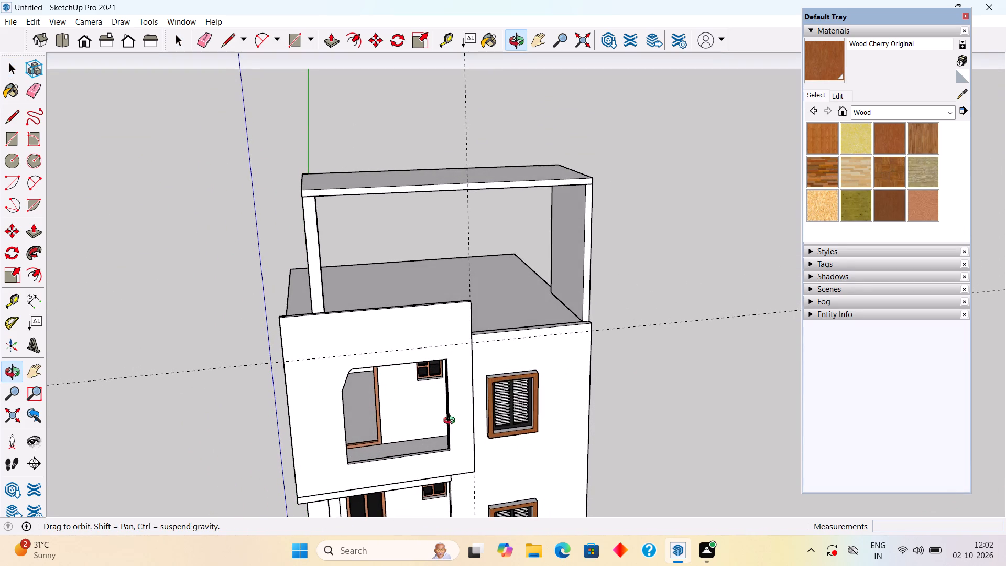
pyautogui.moveTo(452, 422); pyautogui.dragTo(451, 423, button='middle')
pyautogui.scroll(-2, 451, 423)
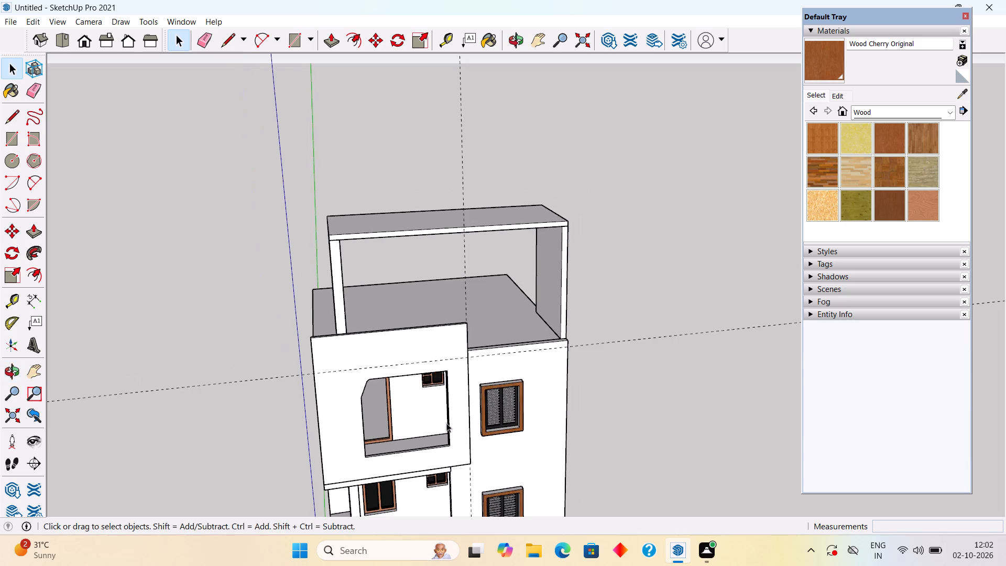
pyautogui.moveTo(375, 401); pyautogui.dragTo(279, 340, button='middle')
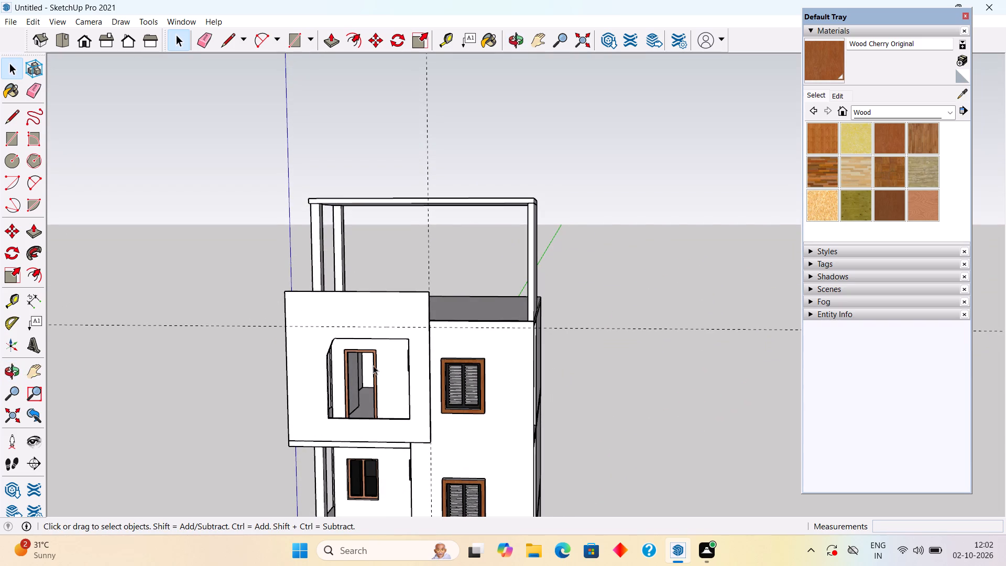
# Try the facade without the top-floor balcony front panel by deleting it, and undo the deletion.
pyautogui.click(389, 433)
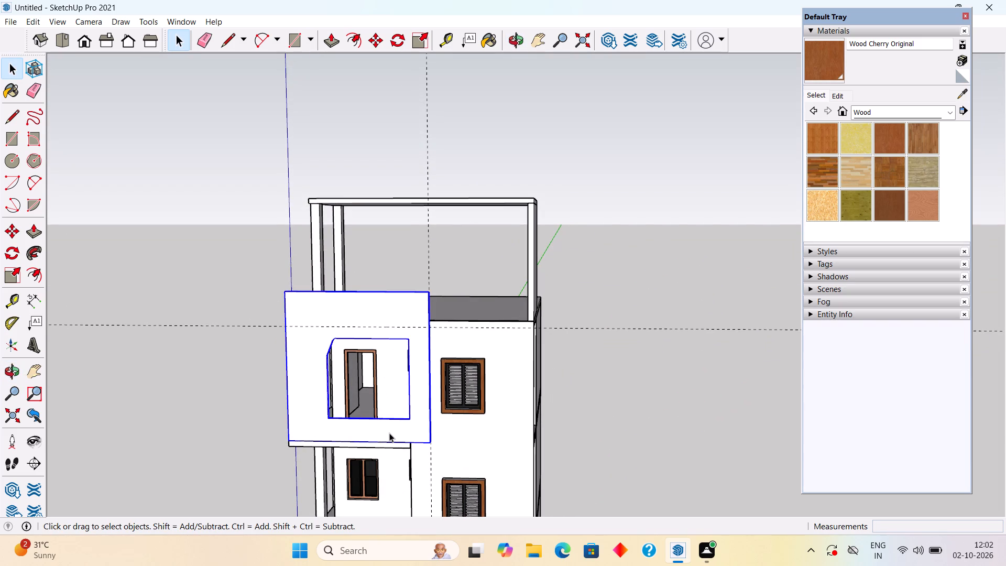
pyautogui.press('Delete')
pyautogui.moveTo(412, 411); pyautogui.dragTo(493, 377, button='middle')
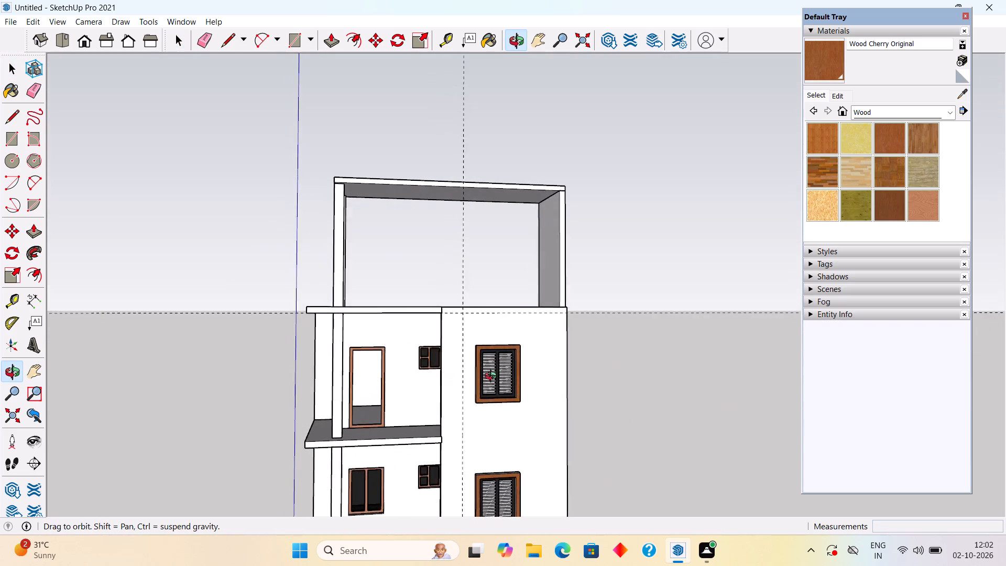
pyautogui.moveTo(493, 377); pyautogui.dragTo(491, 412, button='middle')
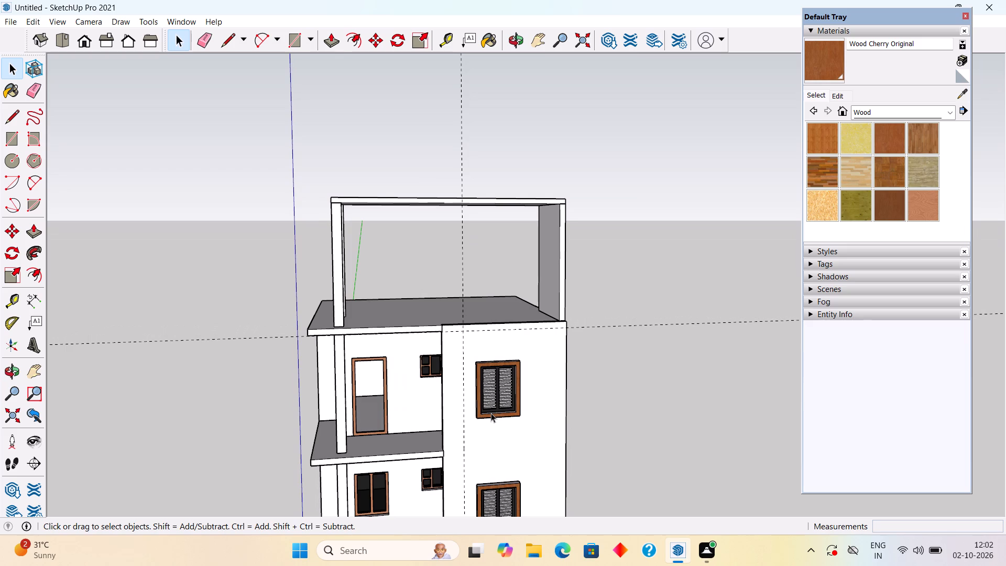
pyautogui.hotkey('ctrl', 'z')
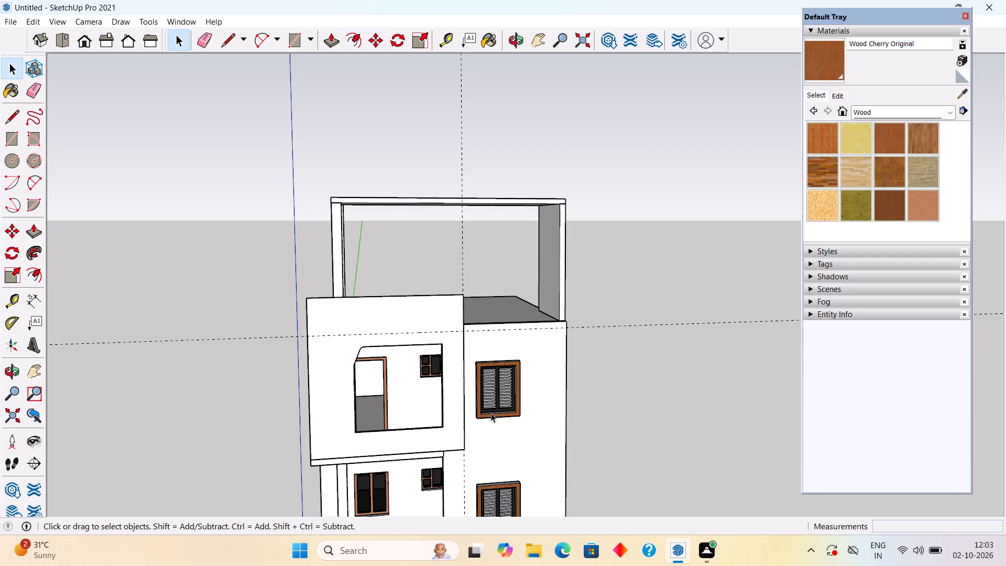
# Examine the cut corner and inner edges of the top-floor balcony panel's opening from below.
pyautogui.moveTo(398, 353); pyautogui.dragTo(393, 346, button='middle')
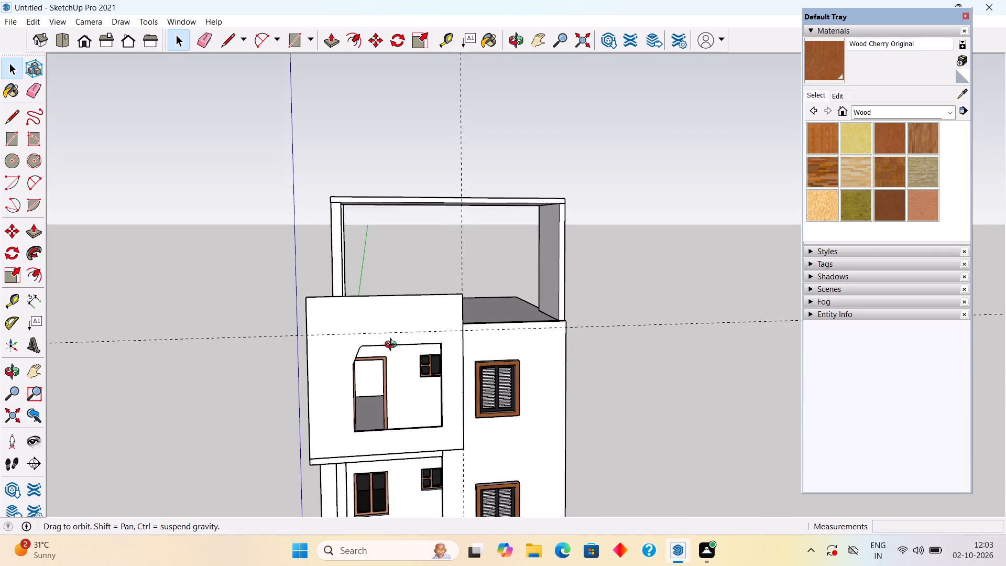
pyautogui.moveTo(393, 346); pyautogui.dragTo(334, 246, button='middle')
pyautogui.scroll(5, 330, 302)
pyautogui.scroll(1, 411, 343)
pyautogui.moveTo(390, 308); pyautogui.dragTo(337, 234, button='middle')
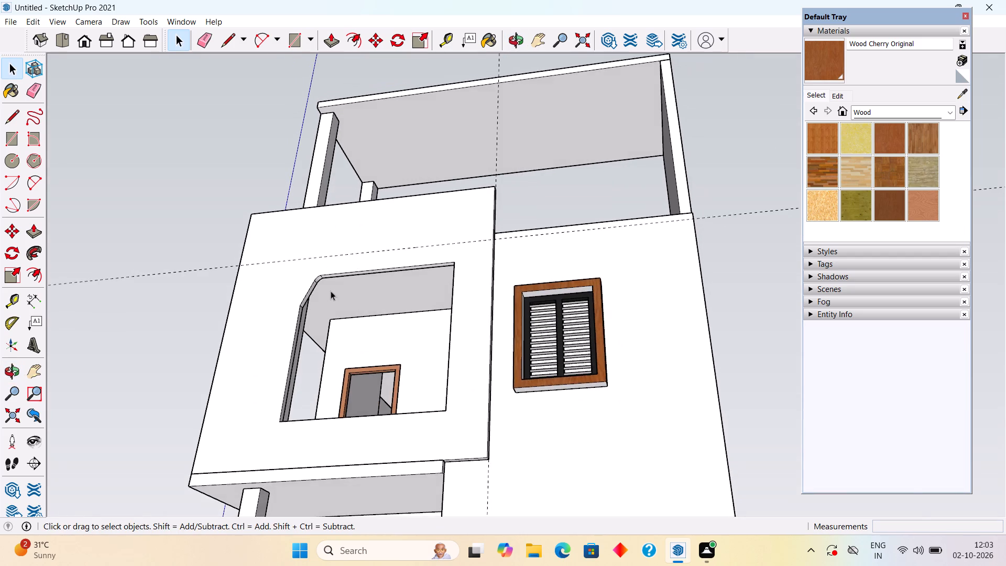
pyautogui.scroll(3, 335, 280)
pyautogui.moveTo(327, 279); pyautogui.dragTo(327, 285, button='middle')
pyautogui.scroll(4, 339, 284)
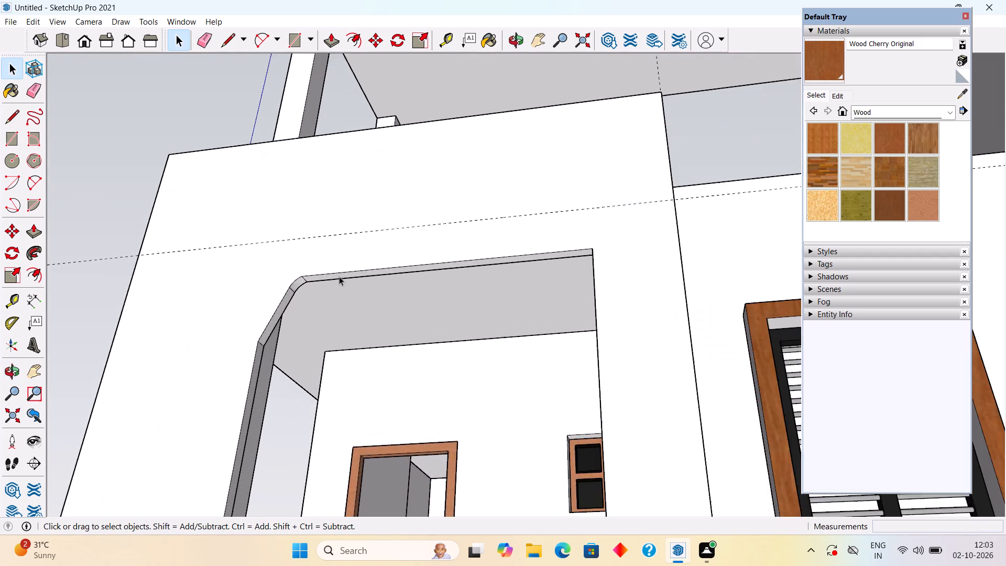
pyautogui.scroll(2, 339, 276)
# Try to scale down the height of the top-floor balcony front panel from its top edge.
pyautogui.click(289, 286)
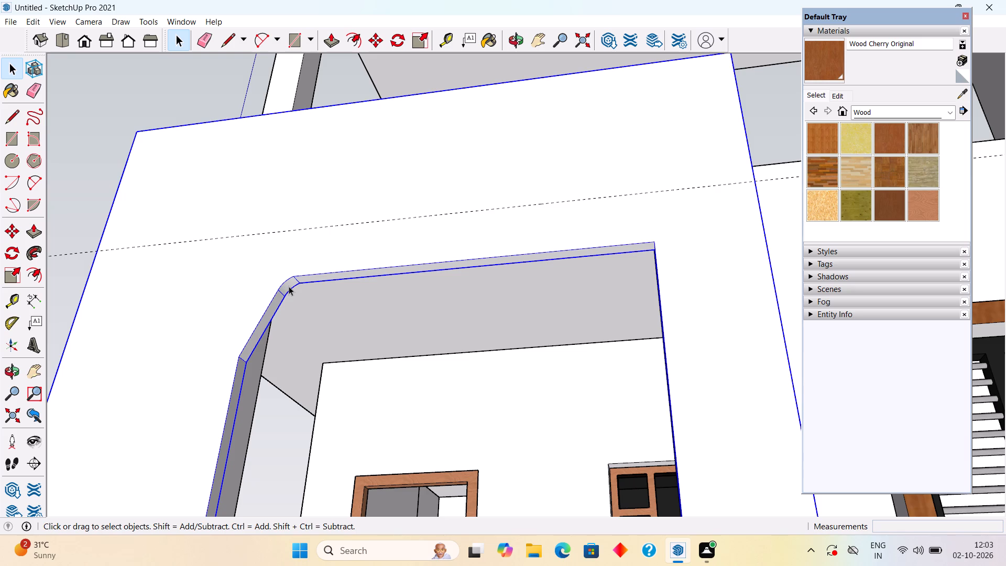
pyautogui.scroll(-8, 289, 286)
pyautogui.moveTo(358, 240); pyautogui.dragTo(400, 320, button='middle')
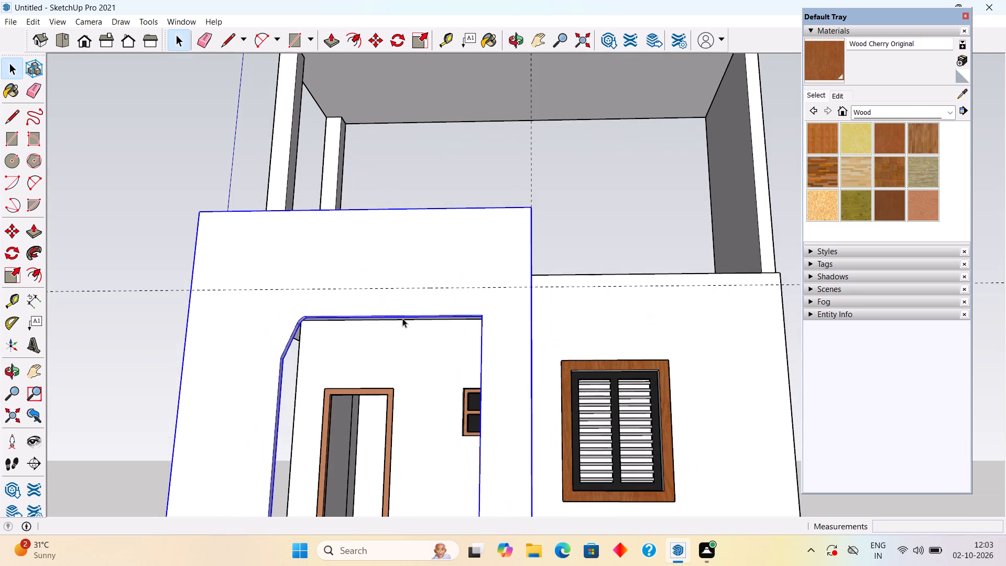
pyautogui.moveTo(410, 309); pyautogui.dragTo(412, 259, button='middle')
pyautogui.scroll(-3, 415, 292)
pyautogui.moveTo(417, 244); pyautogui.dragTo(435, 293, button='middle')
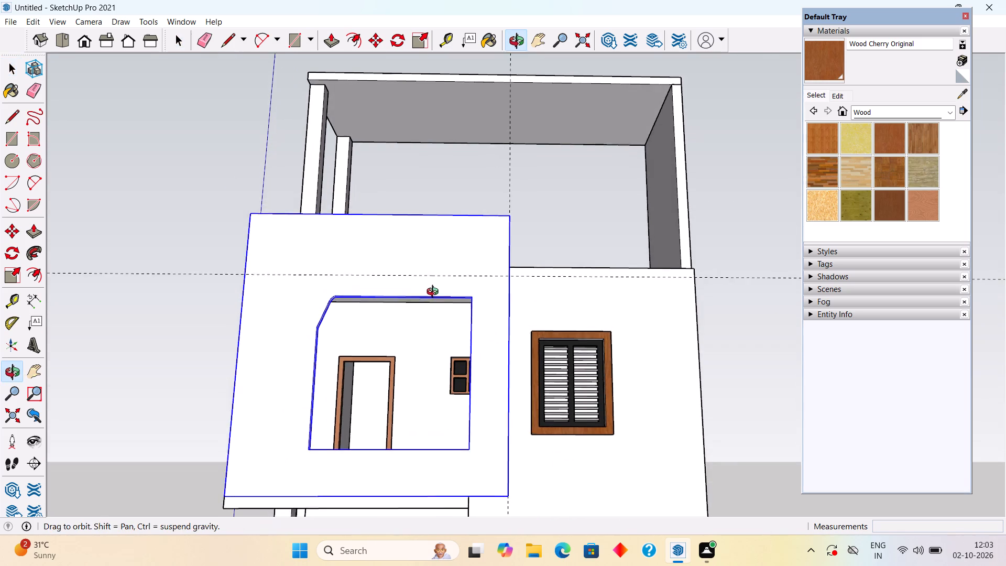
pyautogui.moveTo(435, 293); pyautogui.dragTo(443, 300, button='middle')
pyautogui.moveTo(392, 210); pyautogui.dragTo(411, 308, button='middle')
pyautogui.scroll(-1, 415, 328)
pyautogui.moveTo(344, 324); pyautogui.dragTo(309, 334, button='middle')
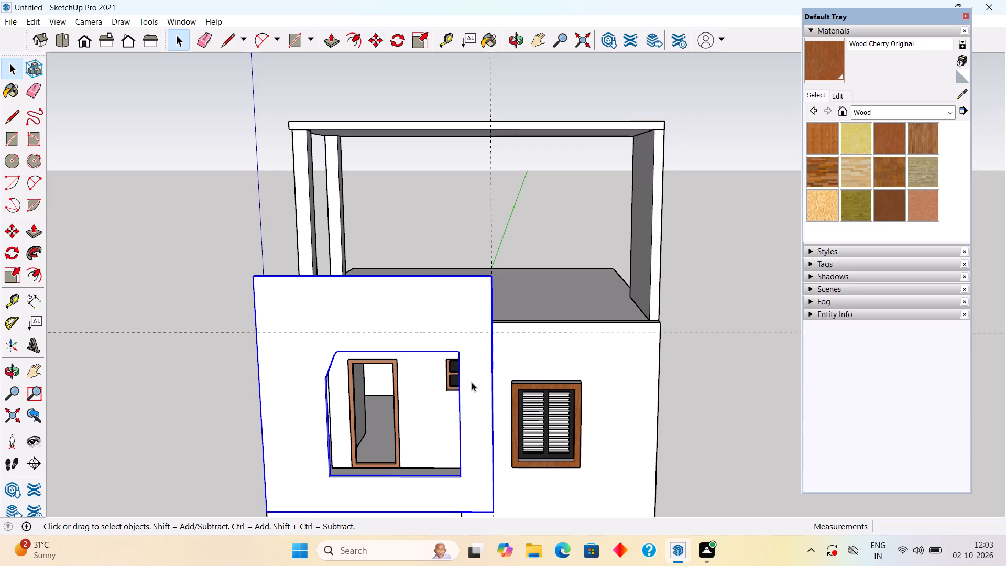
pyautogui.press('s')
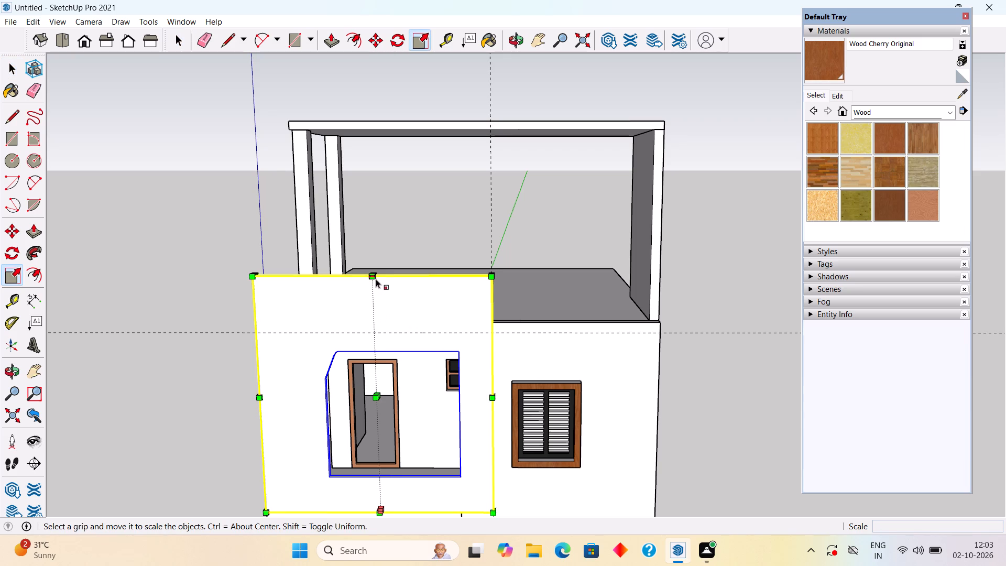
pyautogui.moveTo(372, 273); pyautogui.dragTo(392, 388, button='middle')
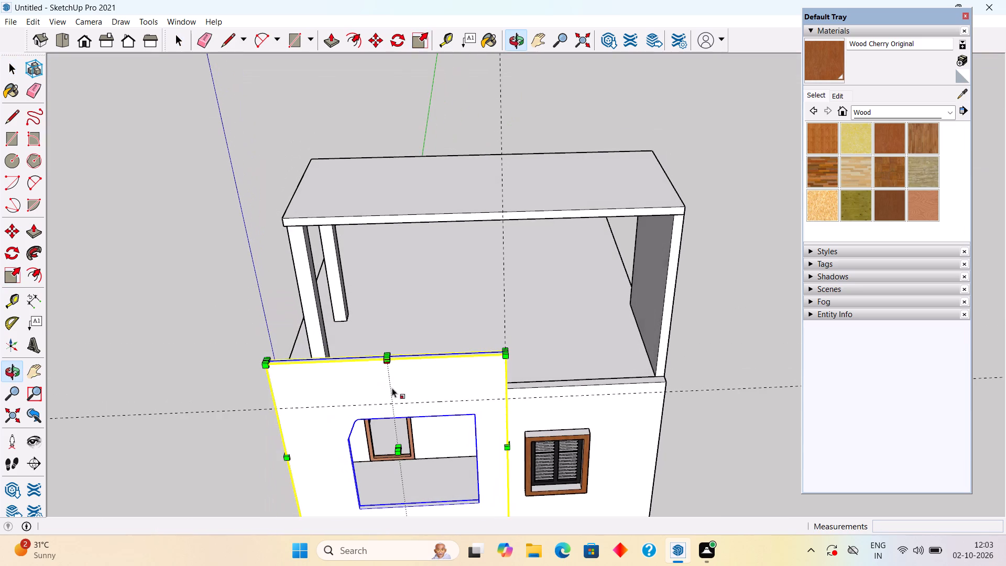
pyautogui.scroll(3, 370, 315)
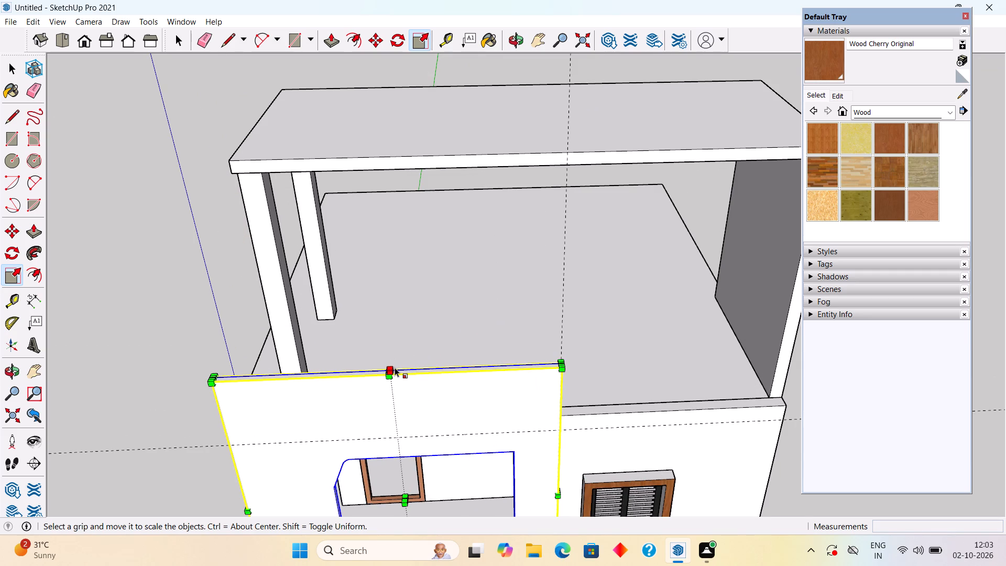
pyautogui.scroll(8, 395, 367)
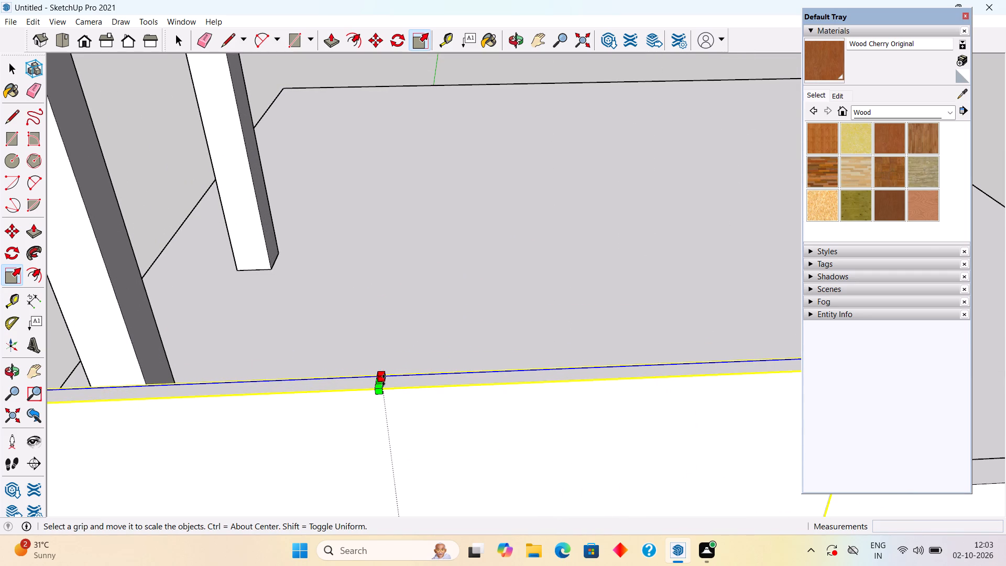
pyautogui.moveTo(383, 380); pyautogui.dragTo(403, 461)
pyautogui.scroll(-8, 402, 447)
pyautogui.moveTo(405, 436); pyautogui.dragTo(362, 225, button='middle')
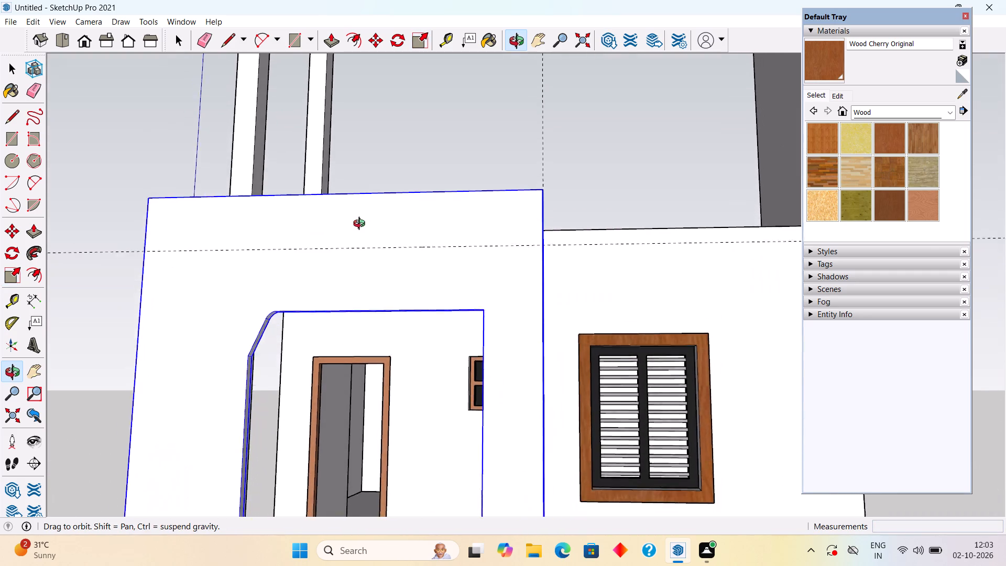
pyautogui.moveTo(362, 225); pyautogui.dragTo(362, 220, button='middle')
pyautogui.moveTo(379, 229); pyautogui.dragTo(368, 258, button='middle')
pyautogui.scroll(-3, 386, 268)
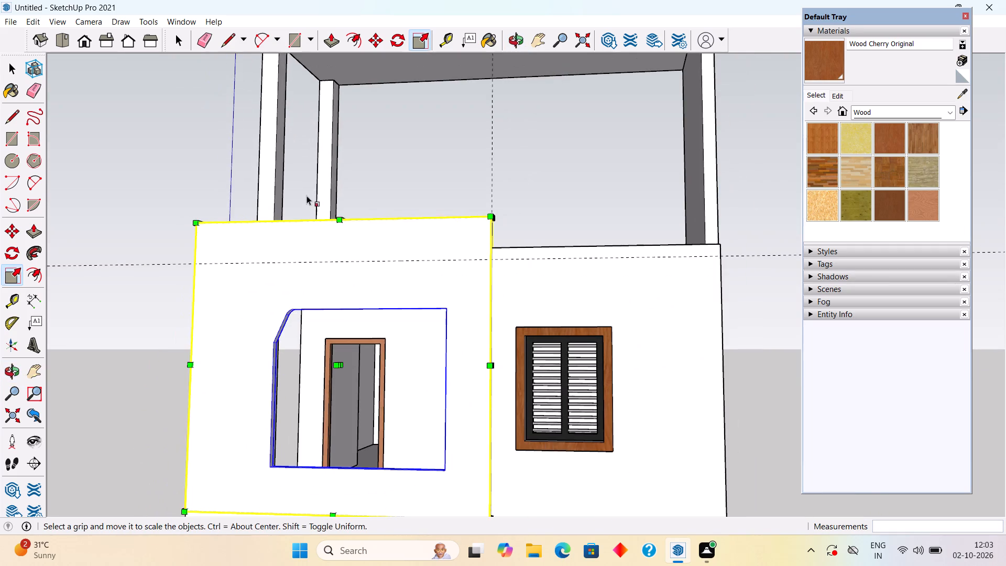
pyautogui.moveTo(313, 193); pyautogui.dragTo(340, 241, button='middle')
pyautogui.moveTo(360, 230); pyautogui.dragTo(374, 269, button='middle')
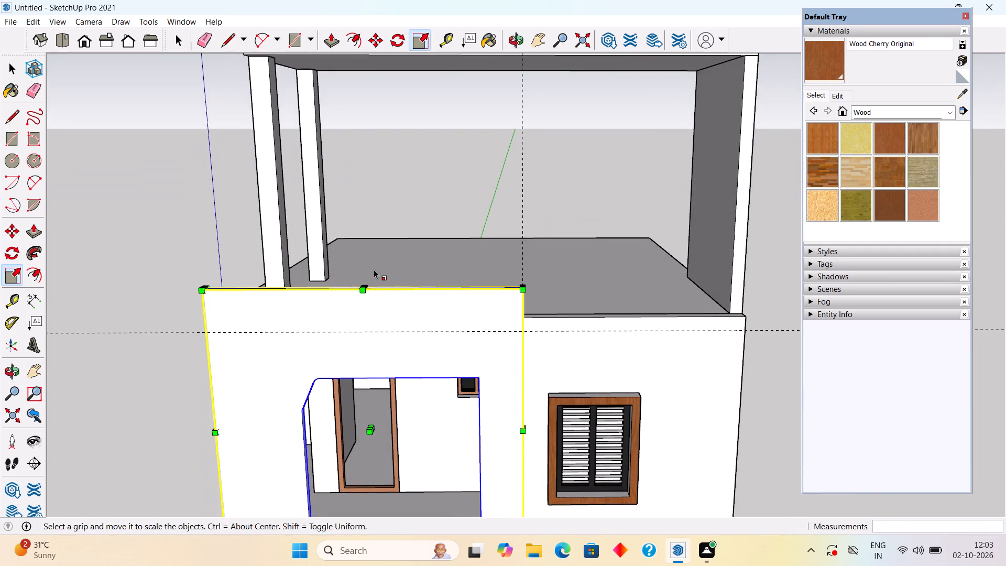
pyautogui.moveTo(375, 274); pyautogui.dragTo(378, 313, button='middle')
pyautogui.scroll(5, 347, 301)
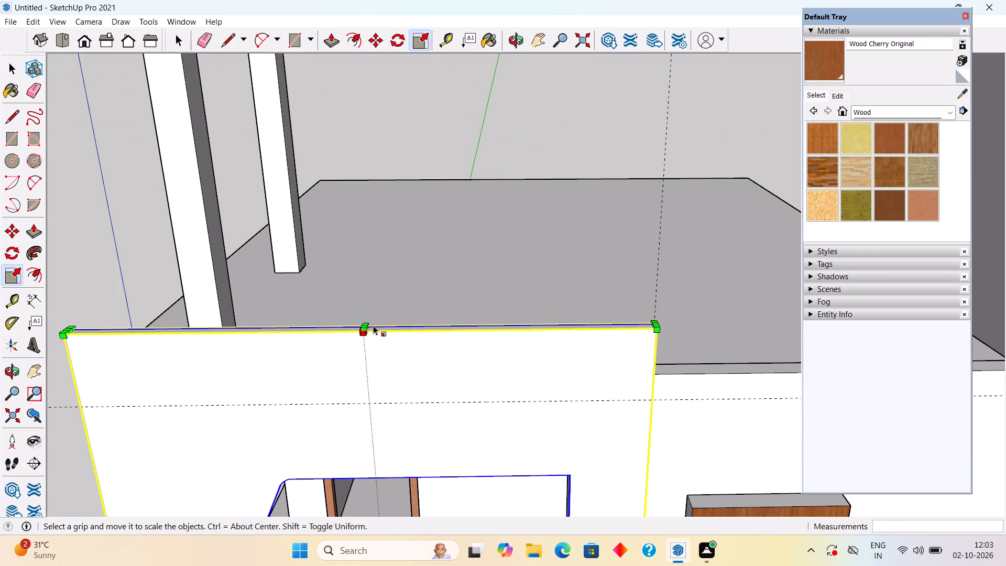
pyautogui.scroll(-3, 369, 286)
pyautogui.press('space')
# Place a horizontal guide about 3' 2 1/2" below the adjoining wall's top edge, level with the top-floor window frame's top.
pyautogui.press('t')
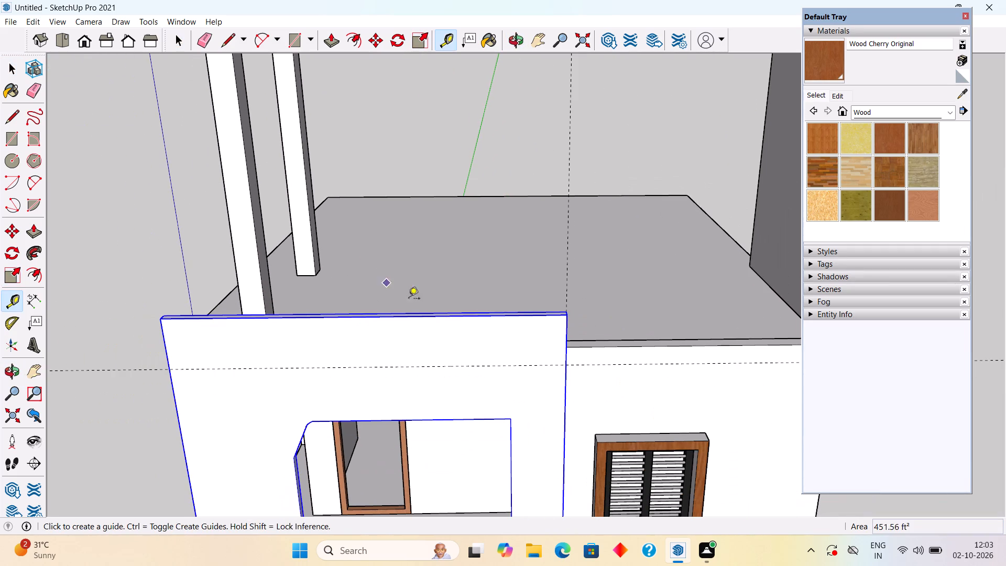
pyautogui.moveTo(451, 333); pyautogui.dragTo(408, 231, button='middle')
pyautogui.click(535, 252)
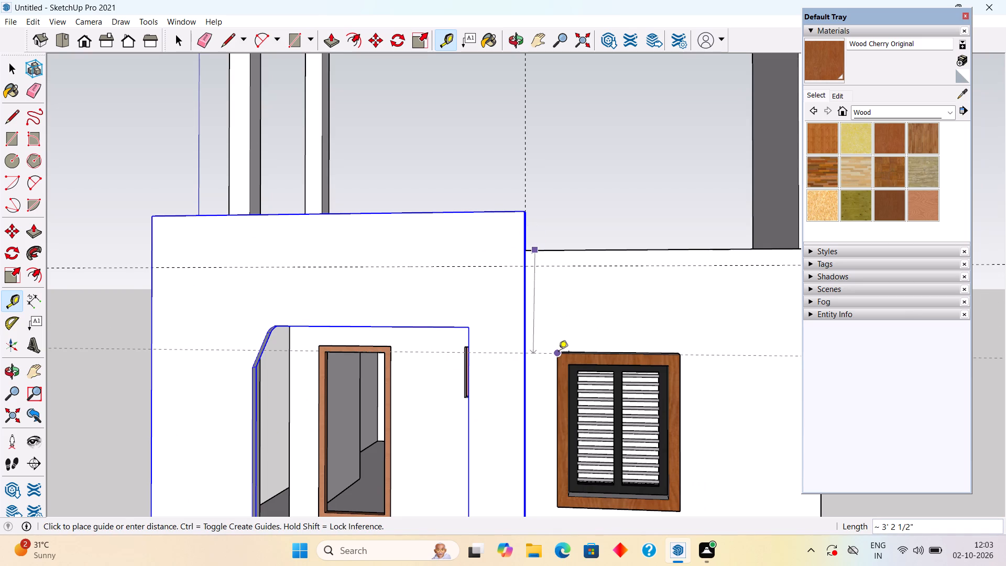
pyautogui.click(586, 355)
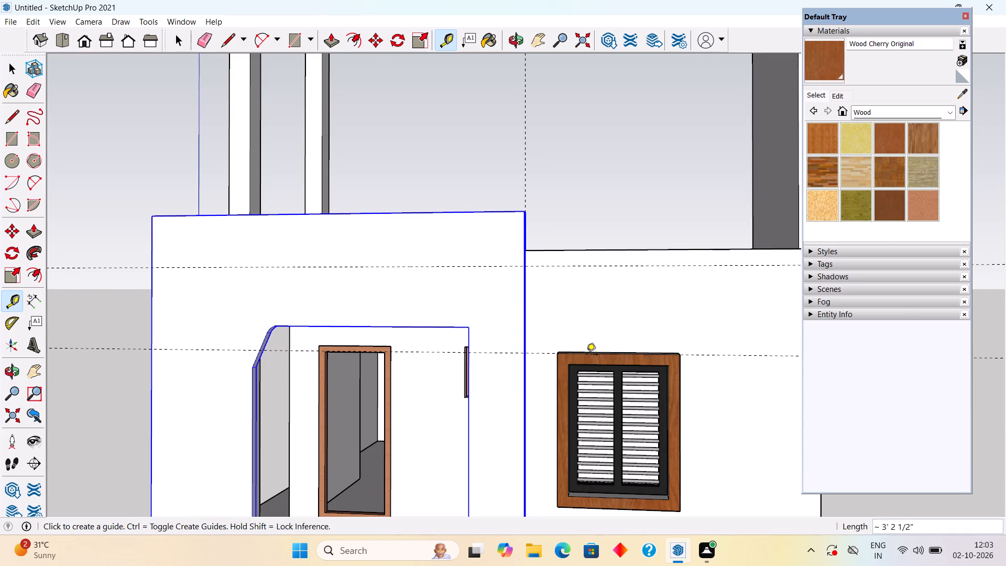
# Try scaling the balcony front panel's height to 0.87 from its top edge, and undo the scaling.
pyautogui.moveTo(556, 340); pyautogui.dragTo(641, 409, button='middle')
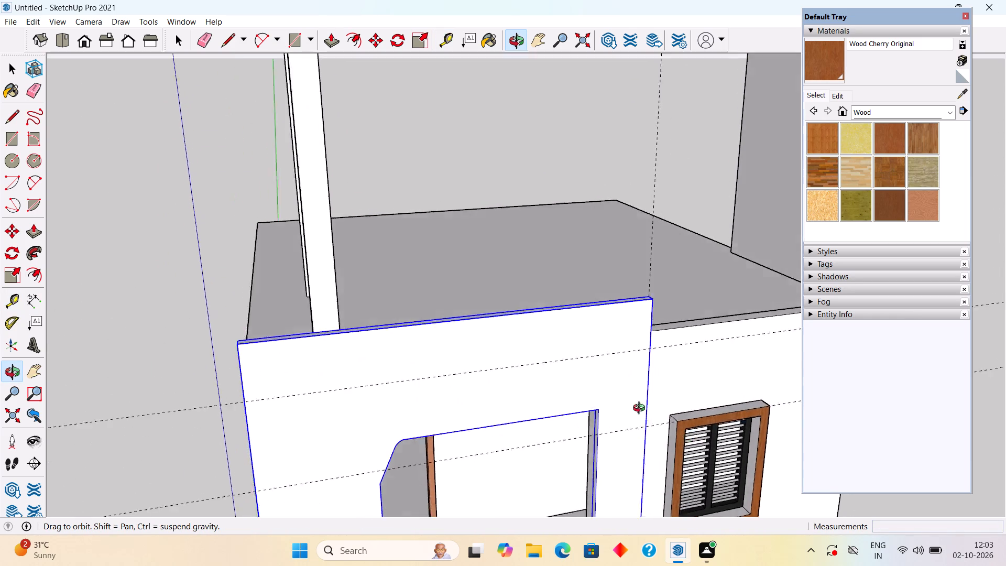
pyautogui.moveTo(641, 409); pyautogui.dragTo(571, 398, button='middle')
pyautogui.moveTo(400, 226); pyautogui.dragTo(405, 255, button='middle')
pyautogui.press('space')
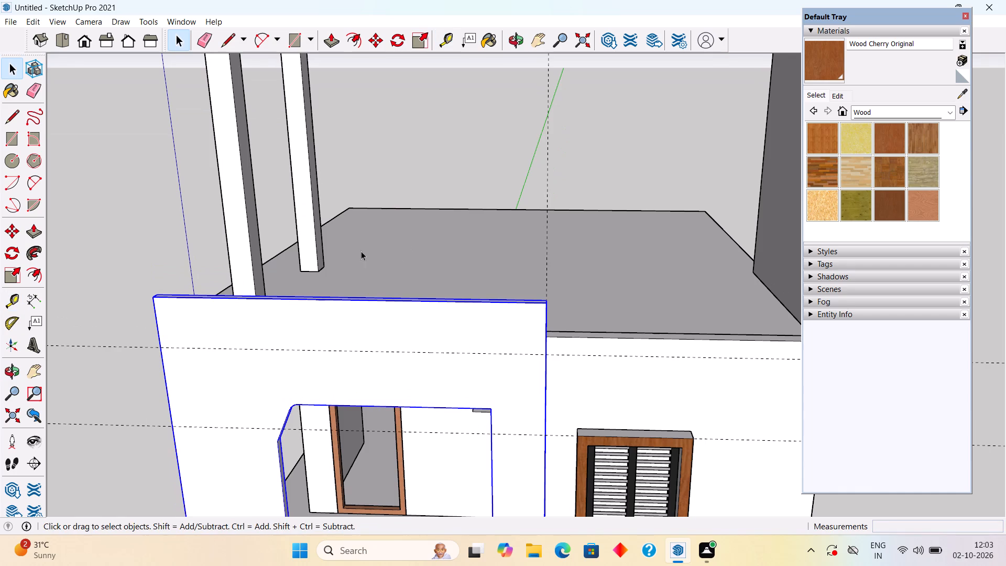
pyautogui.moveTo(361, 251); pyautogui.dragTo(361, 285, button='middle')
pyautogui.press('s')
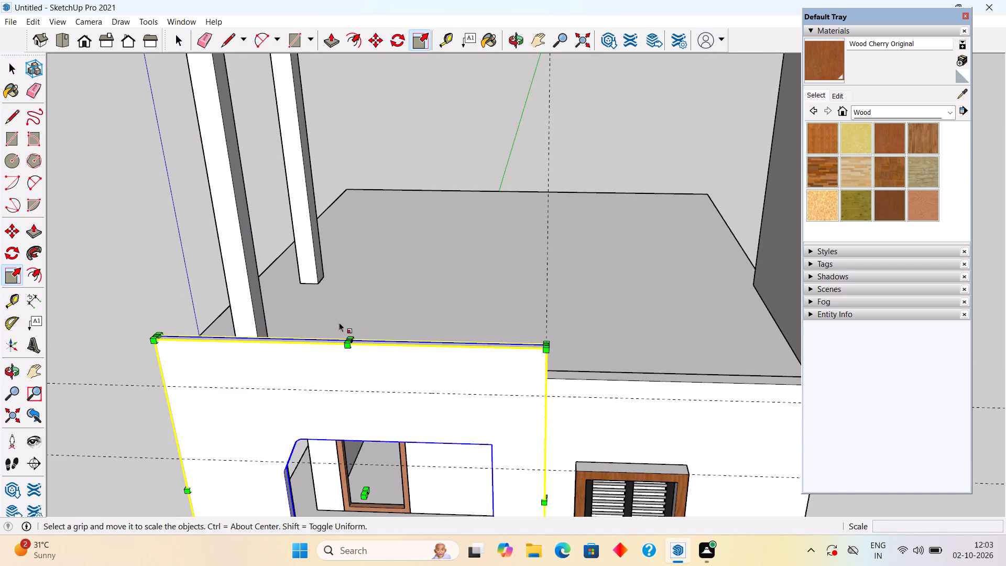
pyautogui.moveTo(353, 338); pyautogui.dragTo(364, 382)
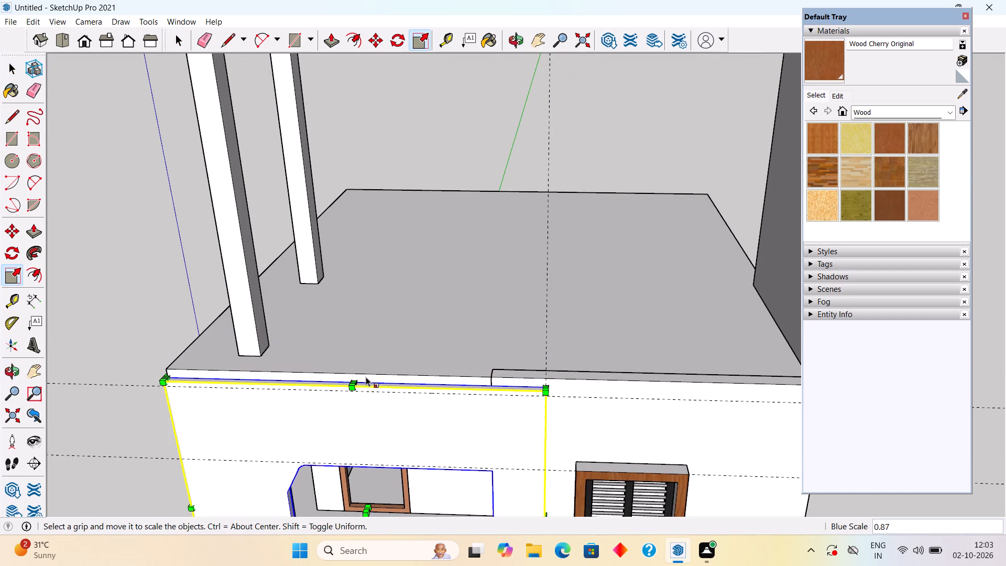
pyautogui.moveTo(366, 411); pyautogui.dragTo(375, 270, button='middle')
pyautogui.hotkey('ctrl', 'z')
# Scale the balcony front panel's height to about 0.91, bringing its top edge level with the adjoining wall's top, and deselect it.
pyautogui.moveTo(355, 174); pyautogui.dragTo(356, 286, button='middle')
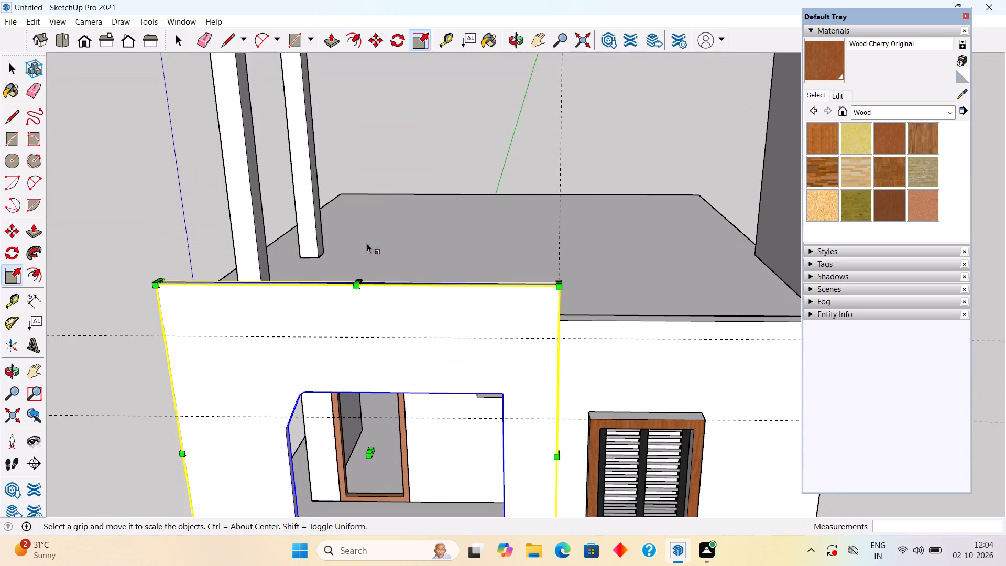
pyautogui.moveTo(368, 242); pyautogui.dragTo(277, 345, button='middle')
pyautogui.moveTo(274, 398); pyautogui.dragTo(263, 374, button='middle')
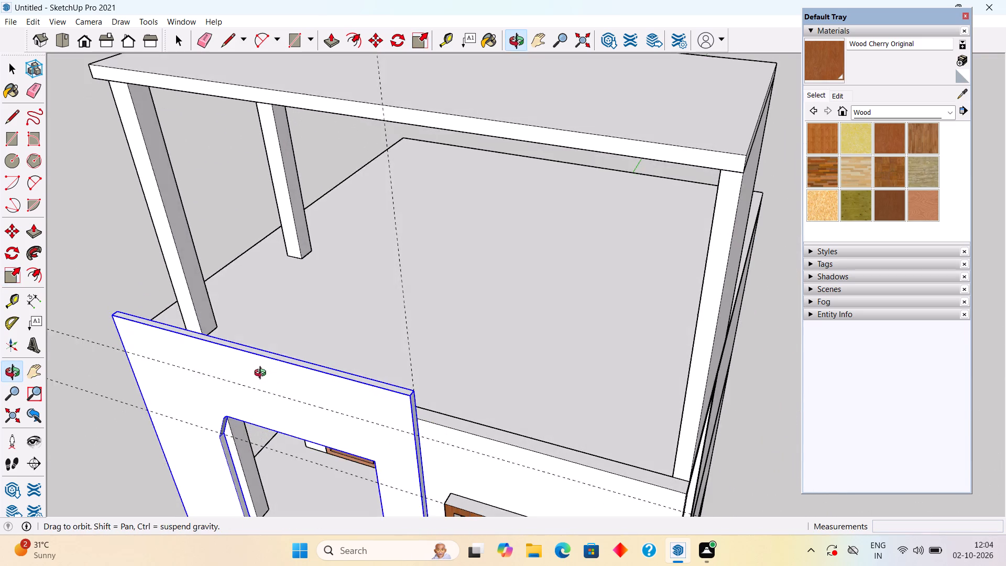
pyautogui.moveTo(263, 374); pyautogui.dragTo(238, 354, button='middle')
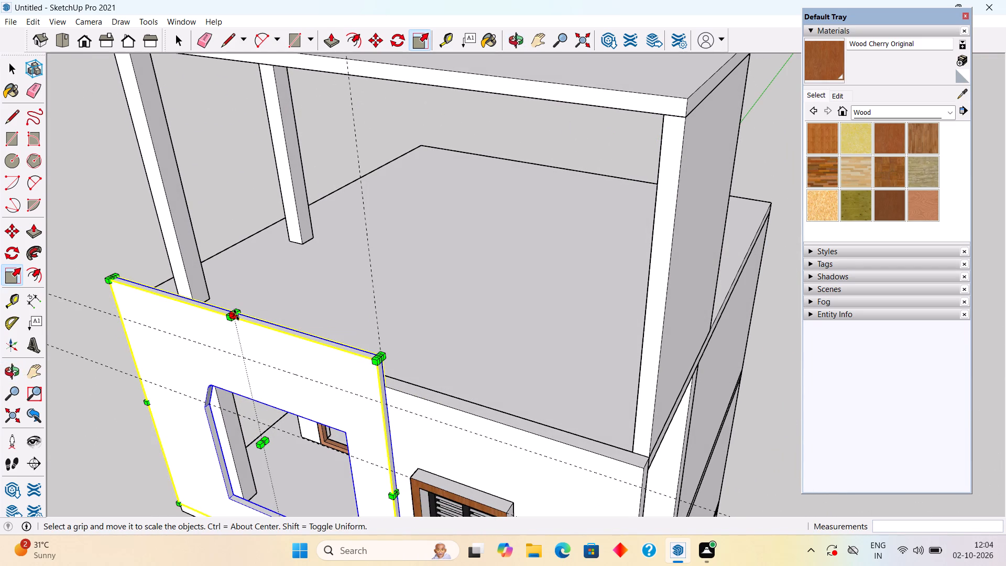
pyautogui.moveTo(237, 319); pyautogui.dragTo(239, 343)
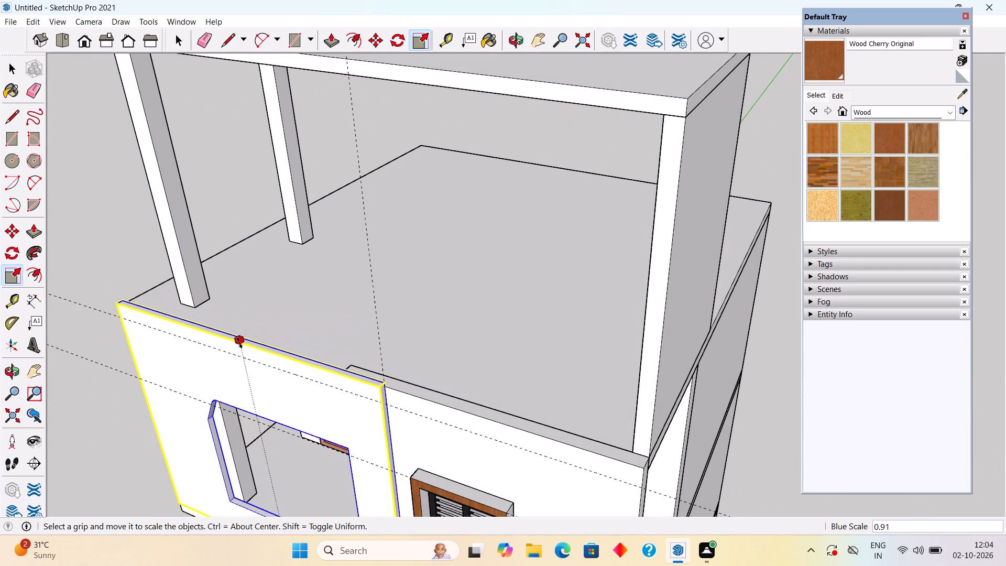
pyautogui.moveTo(239, 343); pyautogui.dragTo(239, 343)
pyautogui.moveTo(260, 397); pyautogui.dragTo(402, 254, button='middle')
pyautogui.scroll(-3, 403, 254)
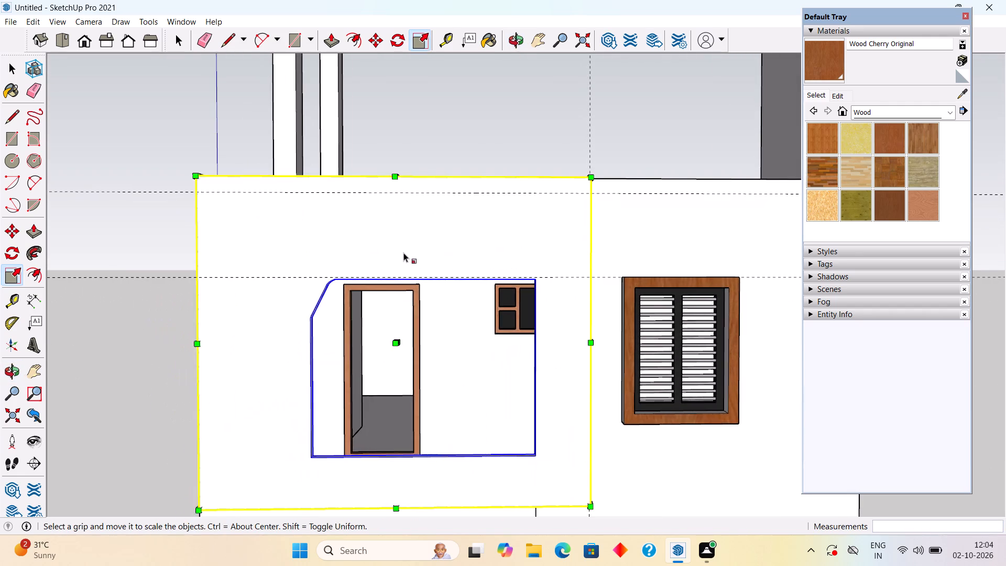
pyautogui.press('space')
pyautogui.click(169, 258)
# Examine the shortened balcony front panel against the adjoining wall, windows and roof frame from the front and above.
pyautogui.scroll(-4, 179, 249)
pyautogui.moveTo(251, 276); pyautogui.dragTo(269, 271, button='middle')
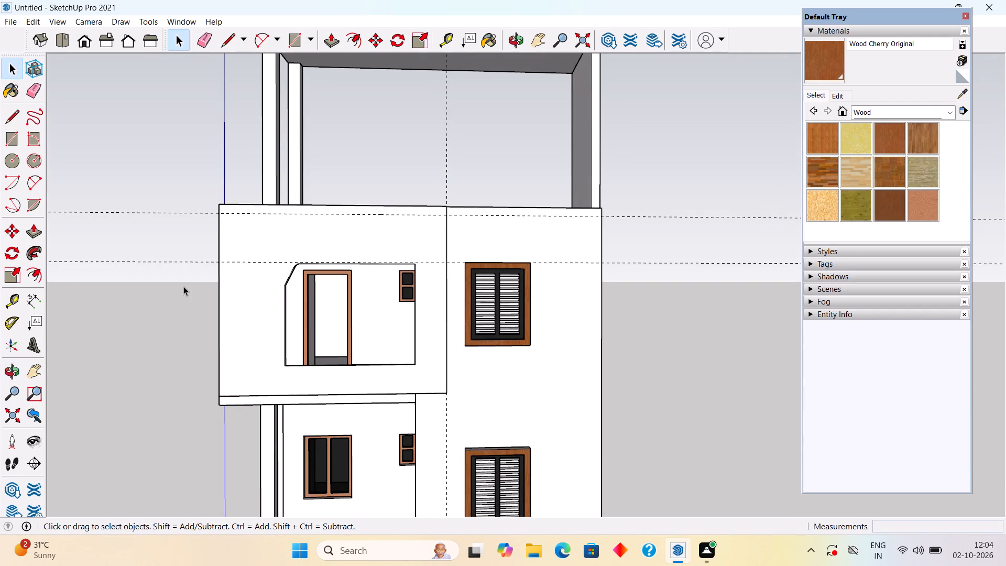
pyautogui.click(183, 286)
pyautogui.scroll(-3, 181, 226)
pyautogui.moveTo(234, 237); pyautogui.dragTo(258, 262, button='middle')
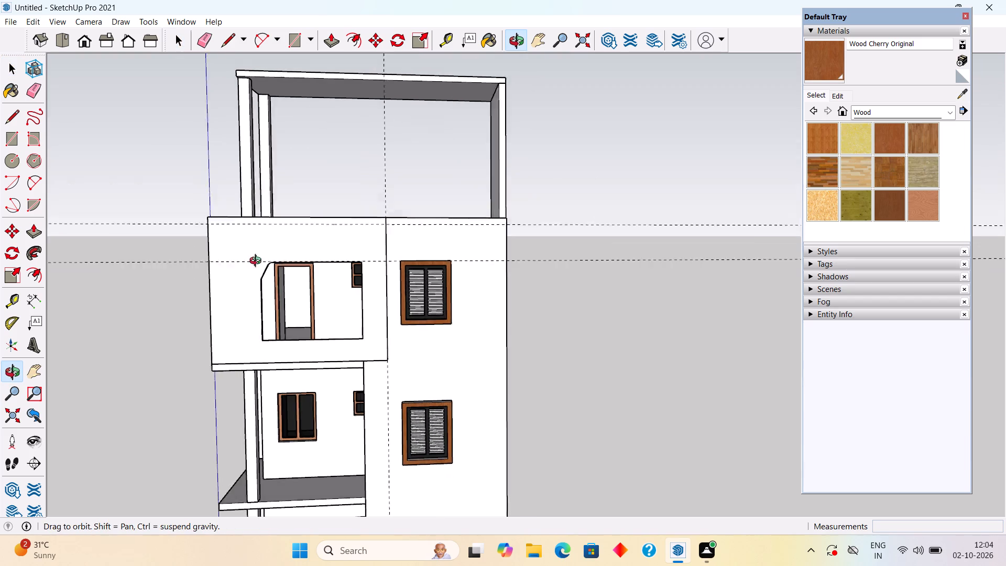
pyautogui.moveTo(258, 262); pyautogui.dragTo(304, 267, button='middle')
pyautogui.moveTo(249, 267); pyautogui.dragTo(207, 295, button='middle')
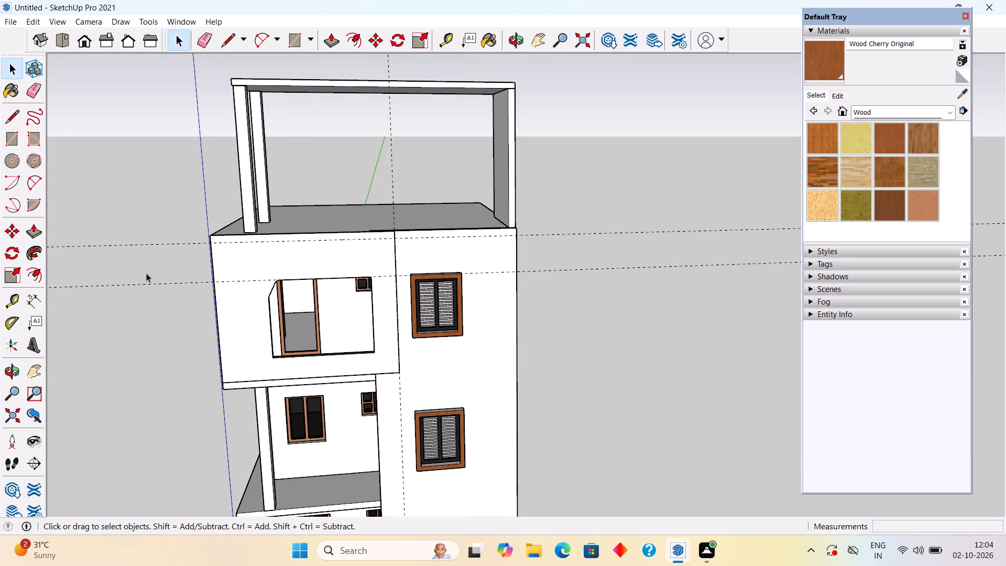
pyautogui.click(144, 243)
pyautogui.scroll(-1, 144, 243)
pyautogui.moveTo(201, 265); pyautogui.dragTo(179, 240, button='middle')
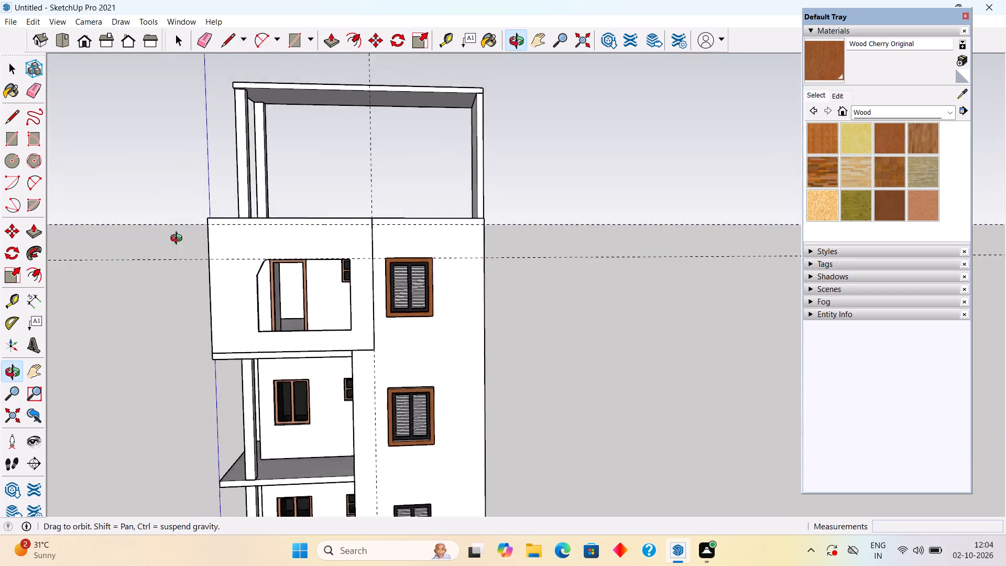
pyautogui.moveTo(179, 240); pyautogui.dragTo(238, 282, button='middle')
pyautogui.scroll(-2, 238, 282)
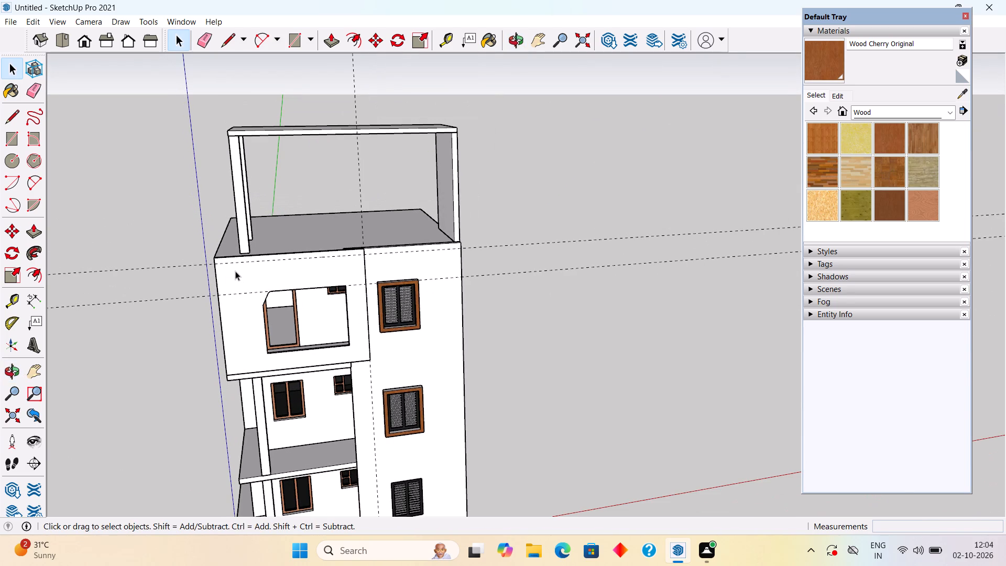
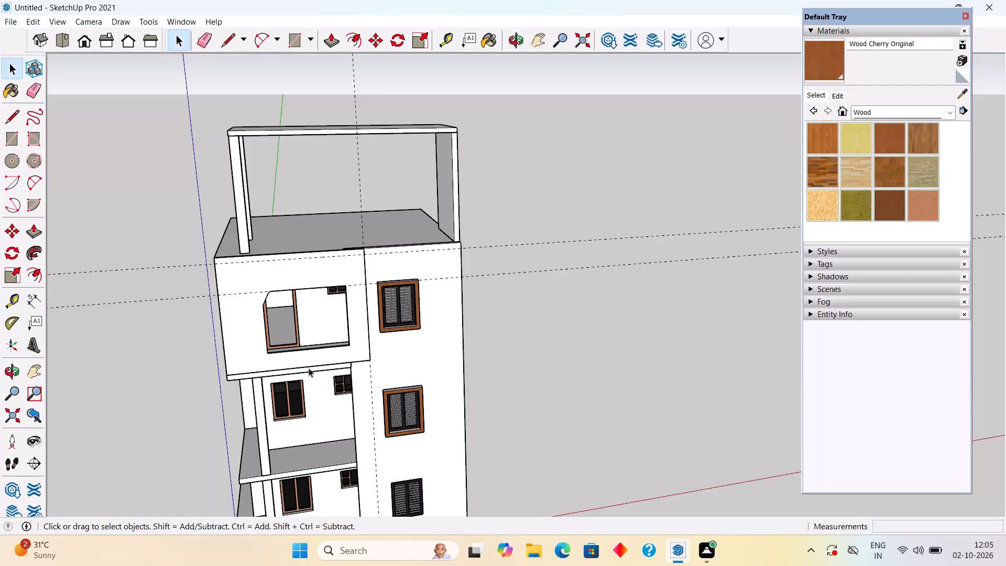
# Examine the top-floor balcony front panel and its opening against the adjoining wall and window from several angles.
pyautogui.moveTo(297, 345); pyautogui.dragTo(245, 244, button='middle')
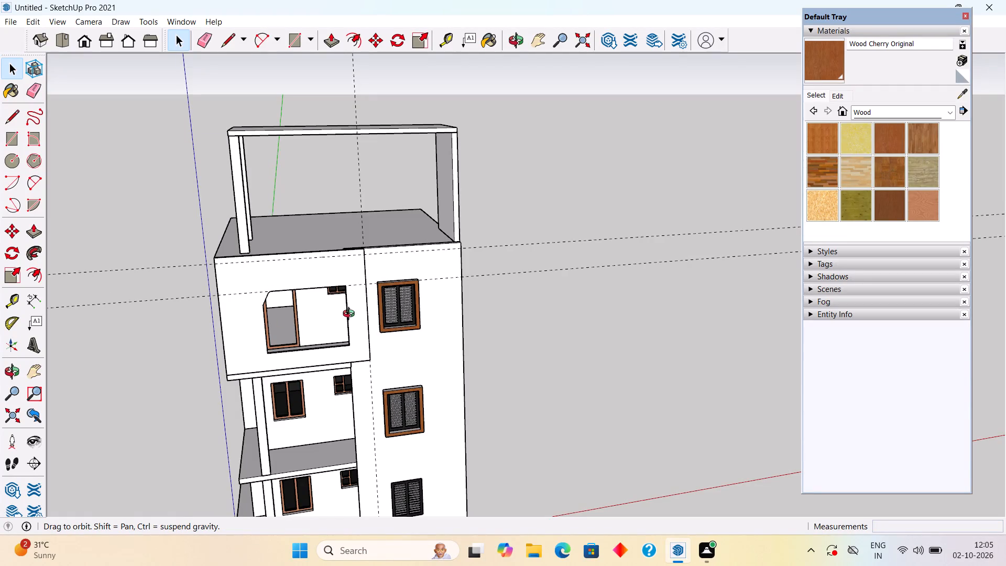
pyautogui.moveTo(349, 349); pyautogui.dragTo(300, 250, button='middle')
pyautogui.moveTo(318, 265); pyautogui.dragTo(371, 361, button='middle')
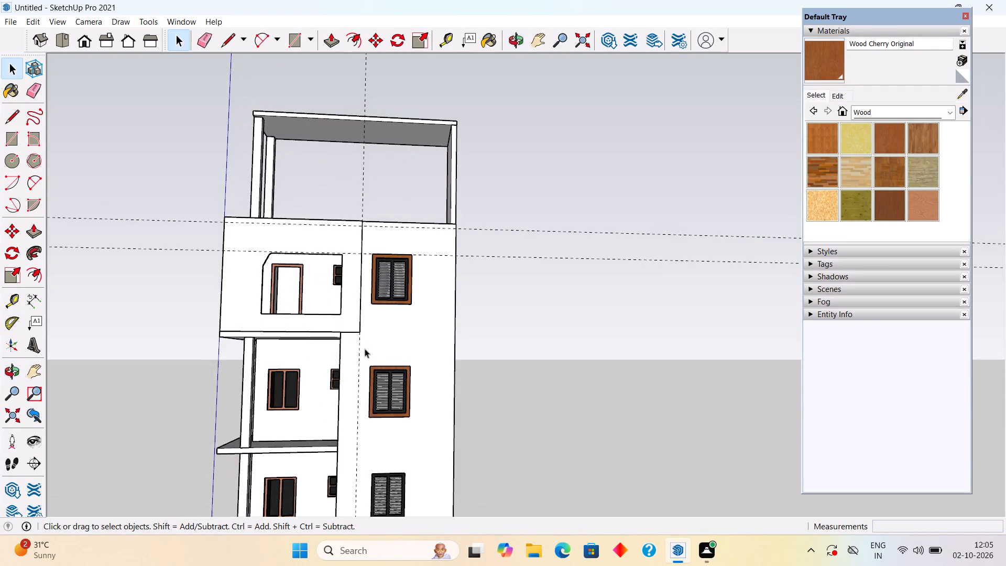
pyautogui.scroll(5, 287, 301)
pyautogui.moveTo(292, 321); pyautogui.dragTo(299, 370, button='middle')
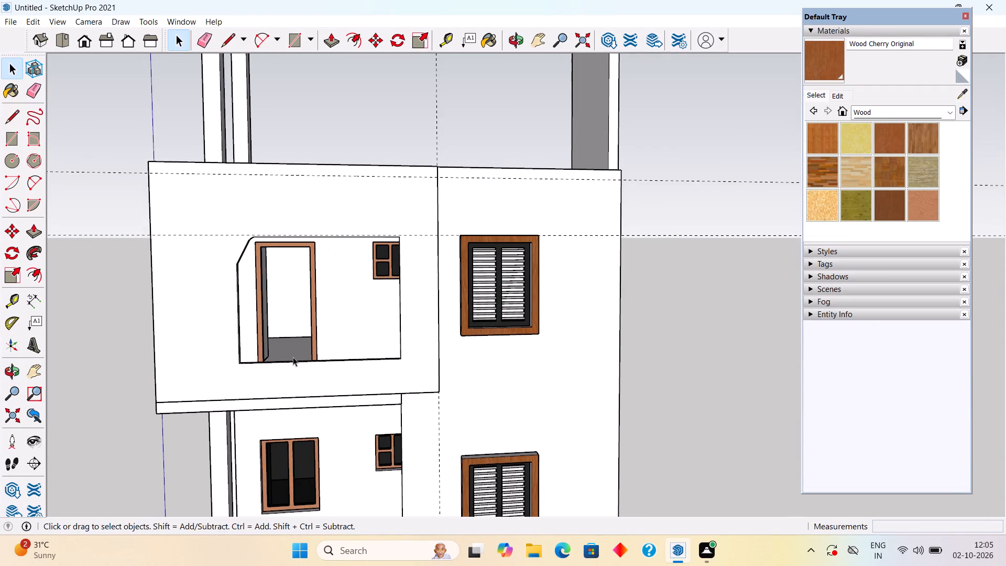
pyautogui.moveTo(293, 356); pyautogui.dragTo(311, 433, button='middle')
pyautogui.scroll(4, 322, 420)
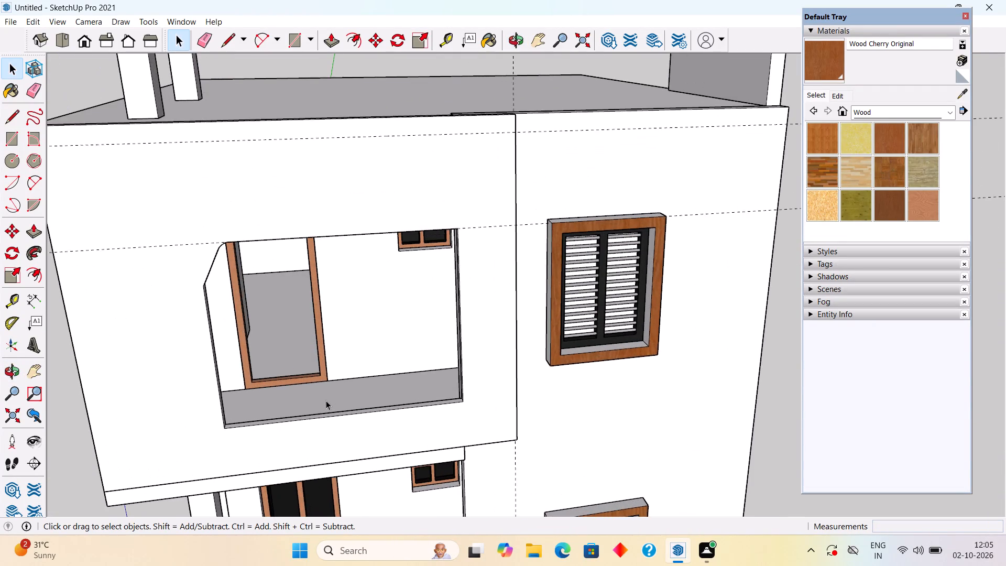
pyautogui.moveTo(330, 397); pyautogui.dragTo(313, 364, button='middle')
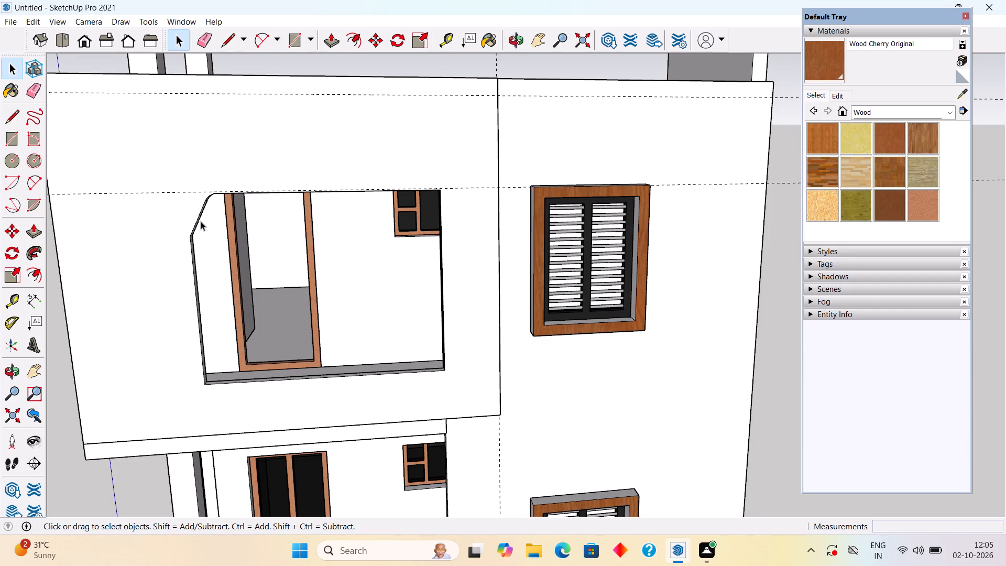
pyautogui.scroll(-3, 201, 221)
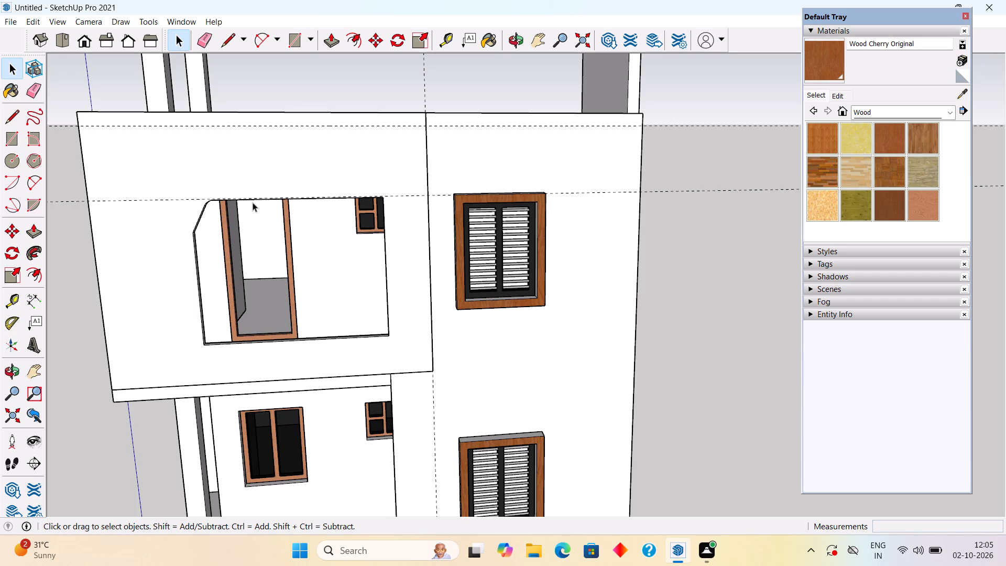
# Place a horizontal guide 1' above the guide that is level with the top-floor window frame's top.
pyautogui.press('r')
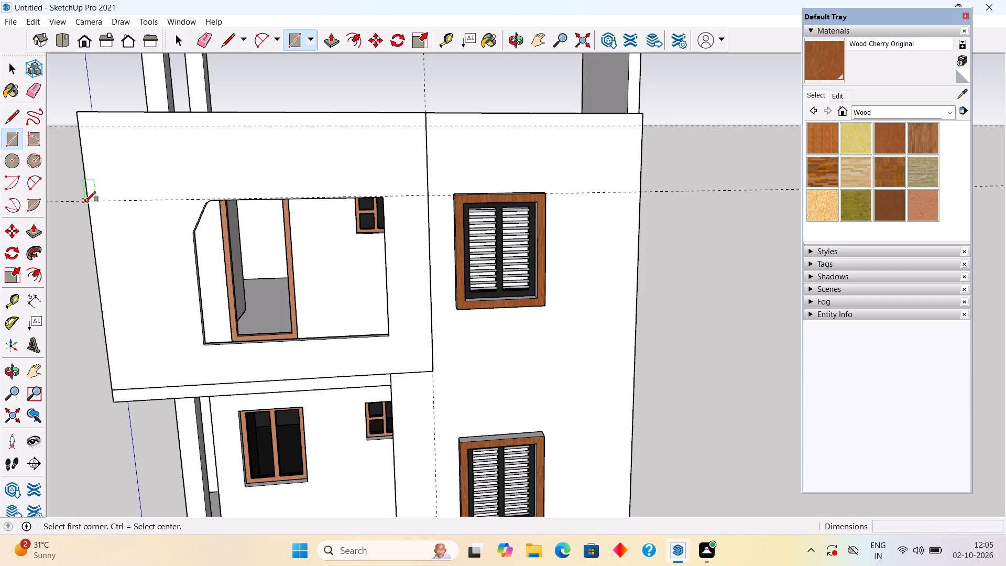
pyautogui.press('t')
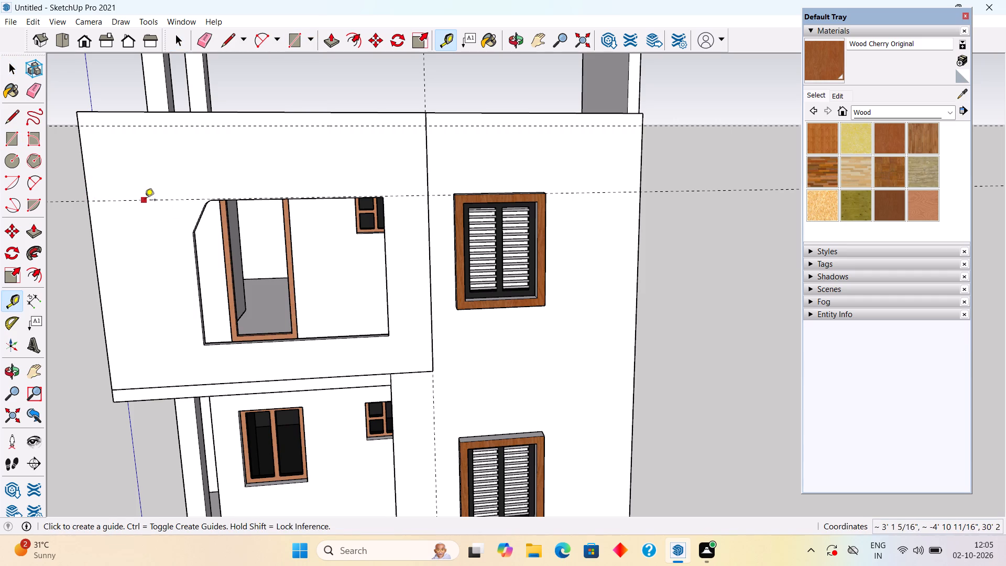
pyautogui.click(145, 201)
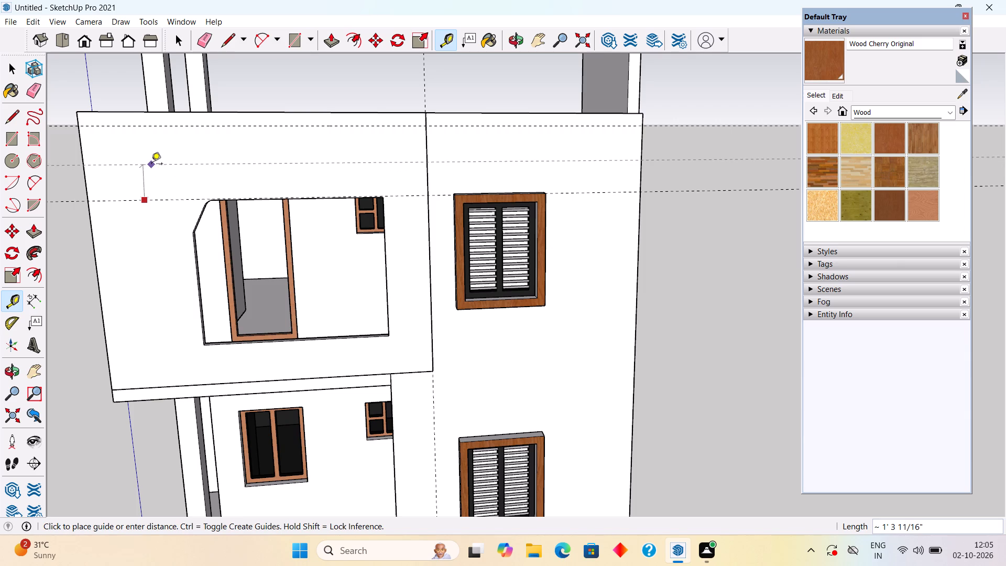
pyautogui.write("1'")
pyautogui.press('Return')
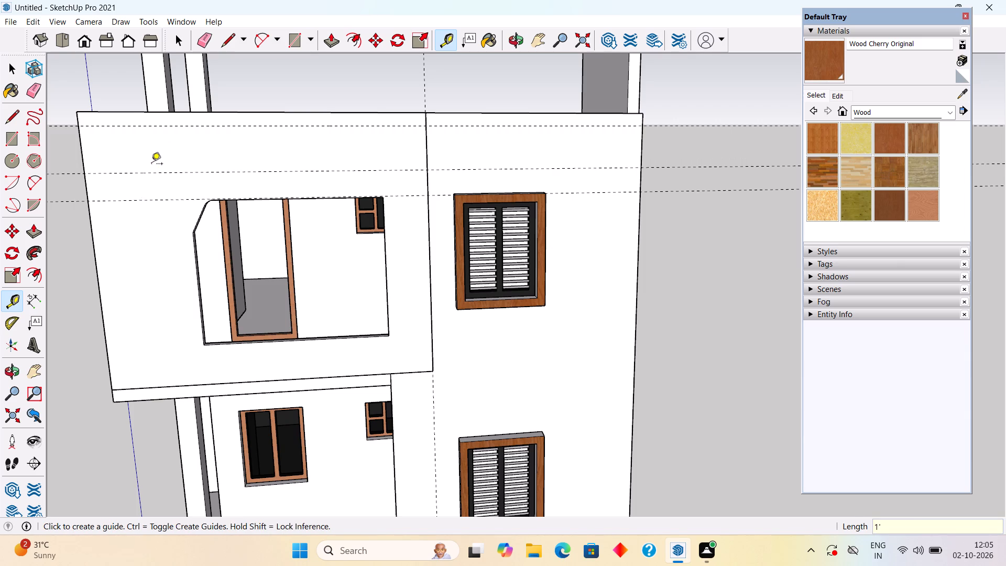
# Erase the horizontal guide level with the top-floor window frame's top.
pyautogui.press('r')
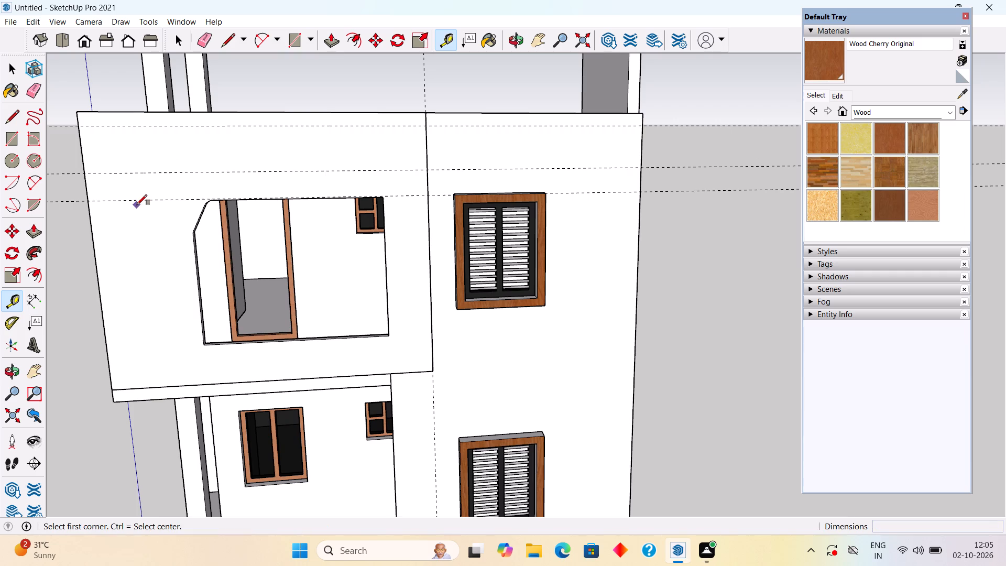
pyautogui.press('e')
pyautogui.click(66, 201)
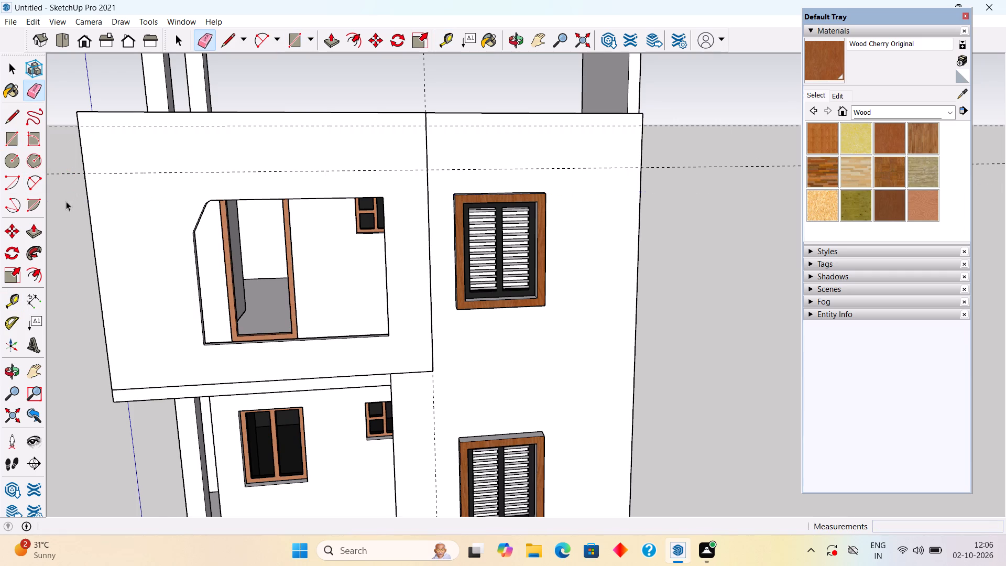
pyautogui.press('space')
# Place a horizontal guide 3" above the top edge of the balcony front panel's opening.
pyautogui.press('t')
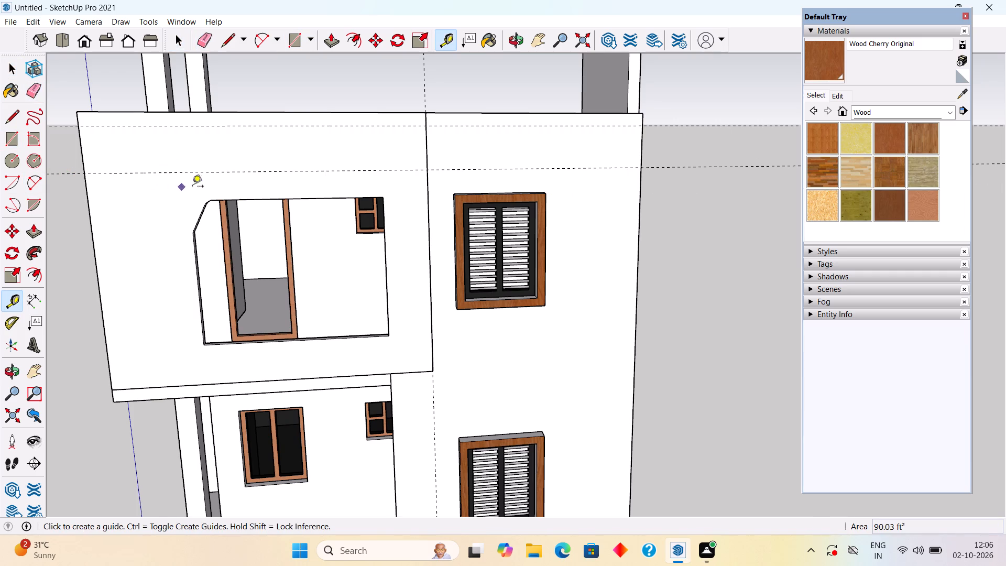
pyautogui.click(231, 201)
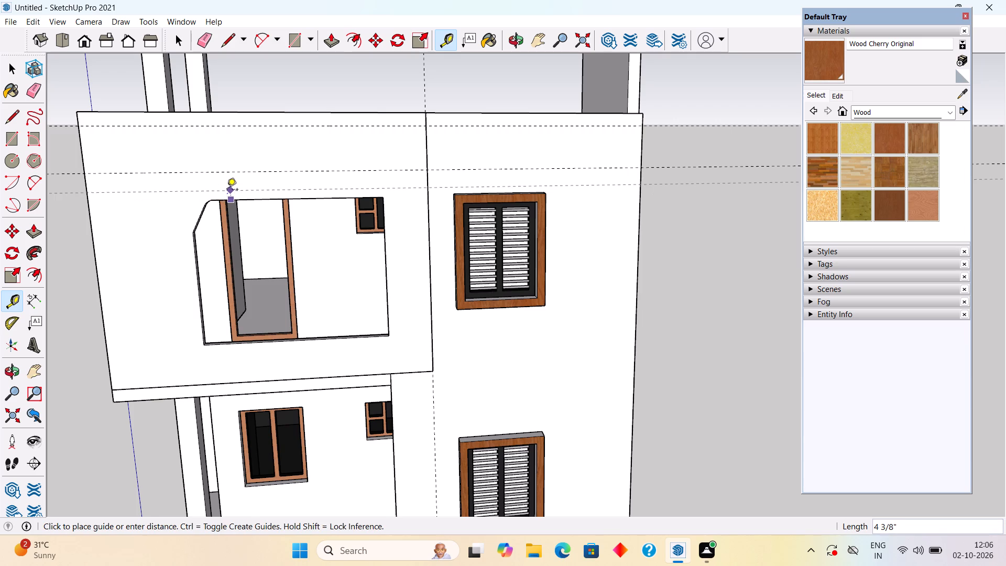
pyautogui.write('3"')
pyautogui.press('Return')
pyautogui.press('space')
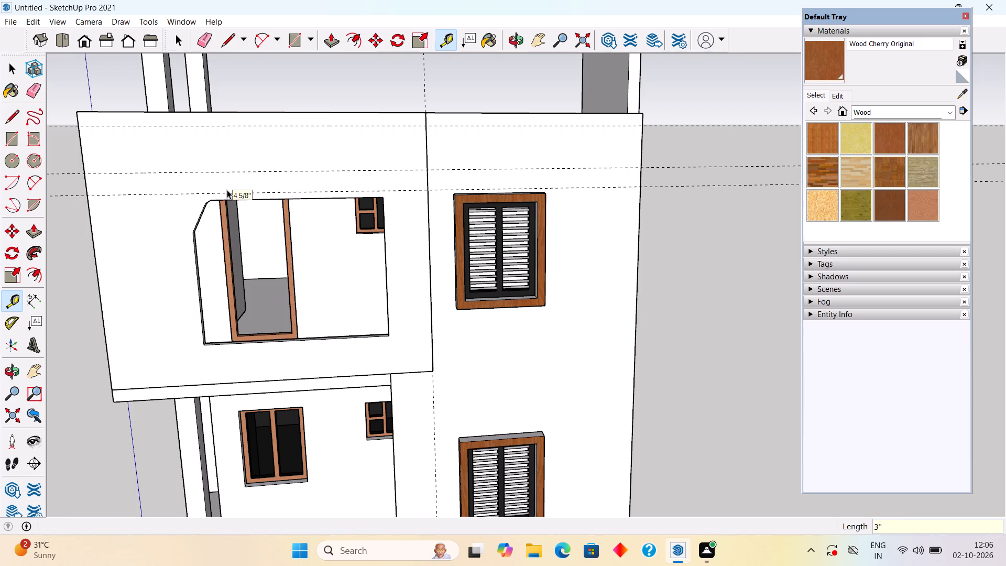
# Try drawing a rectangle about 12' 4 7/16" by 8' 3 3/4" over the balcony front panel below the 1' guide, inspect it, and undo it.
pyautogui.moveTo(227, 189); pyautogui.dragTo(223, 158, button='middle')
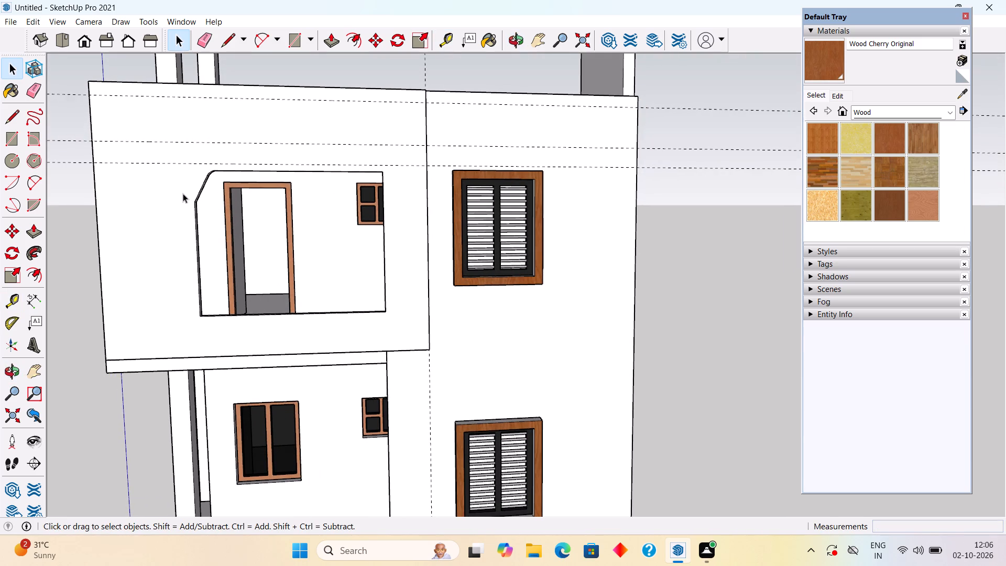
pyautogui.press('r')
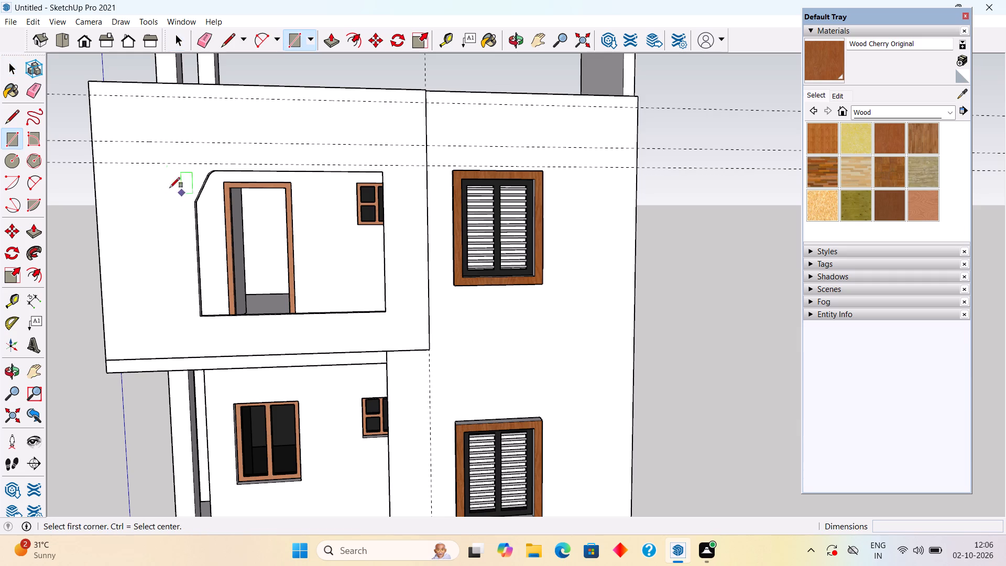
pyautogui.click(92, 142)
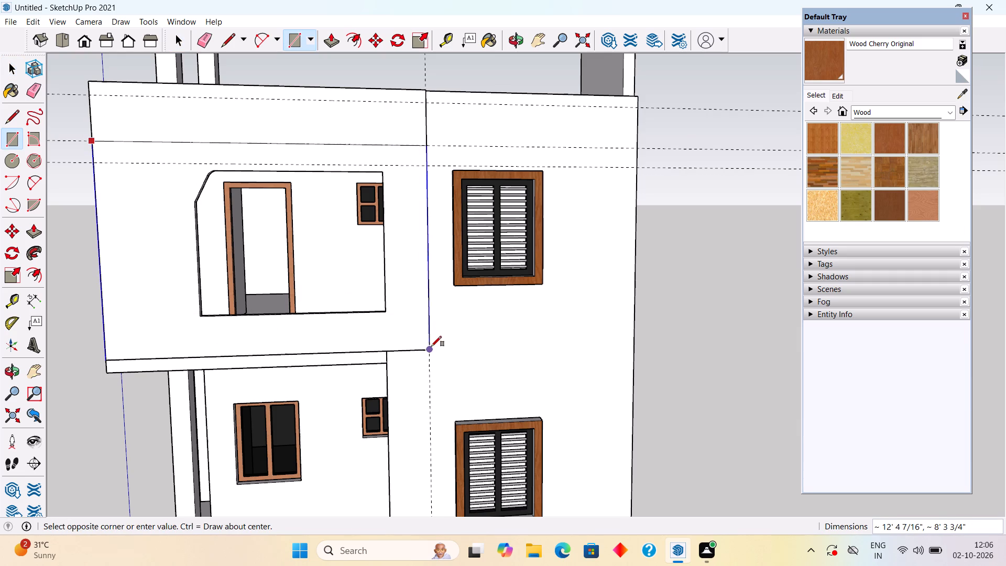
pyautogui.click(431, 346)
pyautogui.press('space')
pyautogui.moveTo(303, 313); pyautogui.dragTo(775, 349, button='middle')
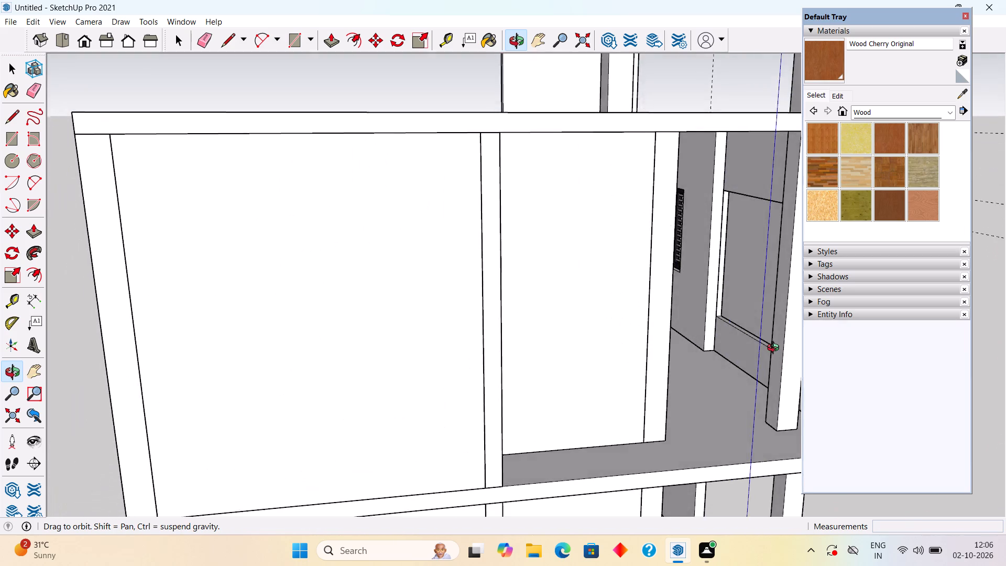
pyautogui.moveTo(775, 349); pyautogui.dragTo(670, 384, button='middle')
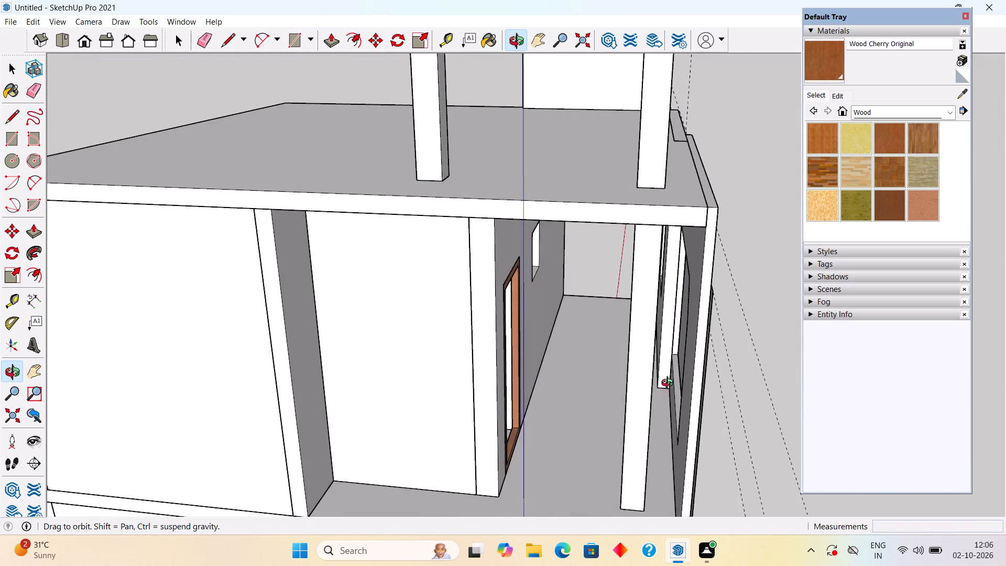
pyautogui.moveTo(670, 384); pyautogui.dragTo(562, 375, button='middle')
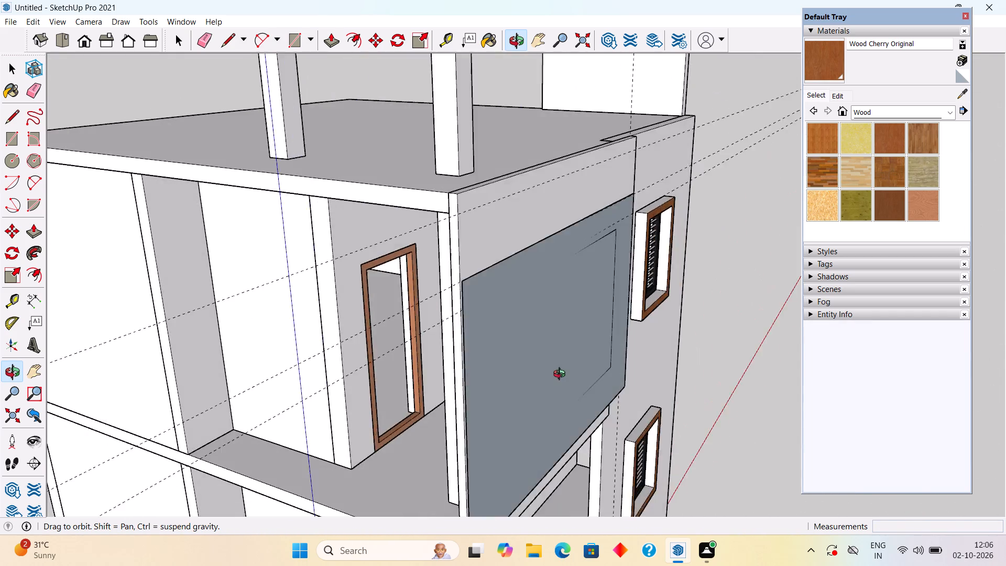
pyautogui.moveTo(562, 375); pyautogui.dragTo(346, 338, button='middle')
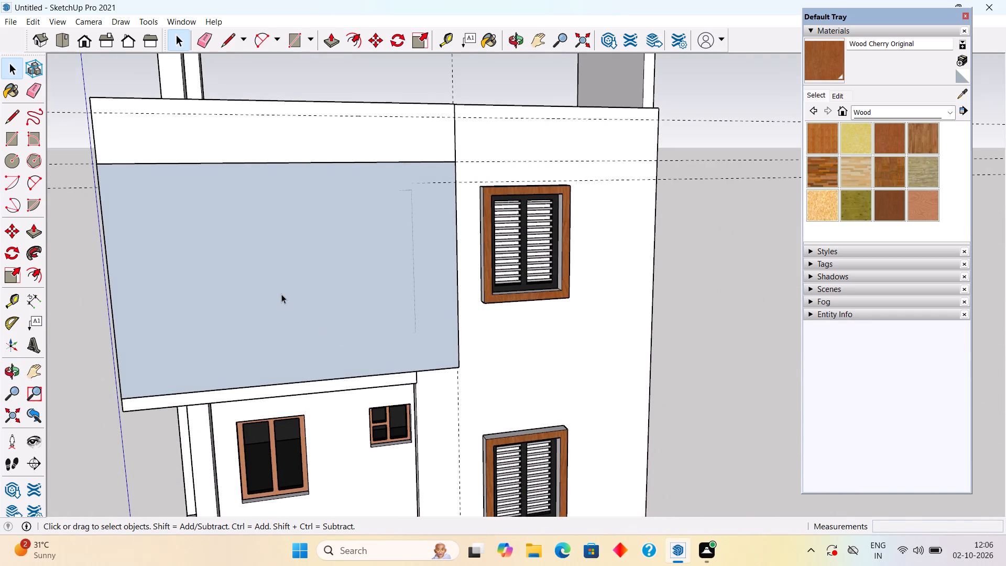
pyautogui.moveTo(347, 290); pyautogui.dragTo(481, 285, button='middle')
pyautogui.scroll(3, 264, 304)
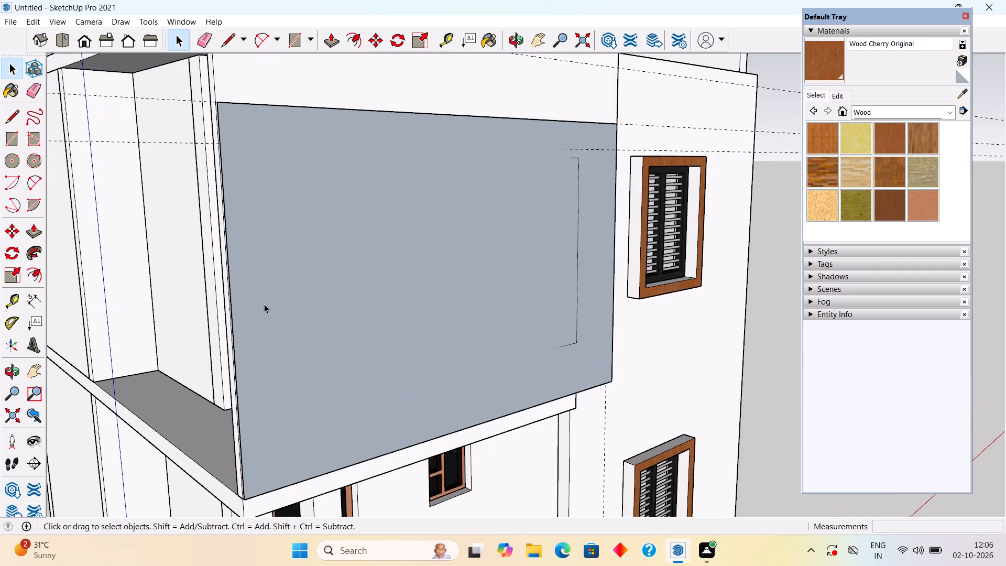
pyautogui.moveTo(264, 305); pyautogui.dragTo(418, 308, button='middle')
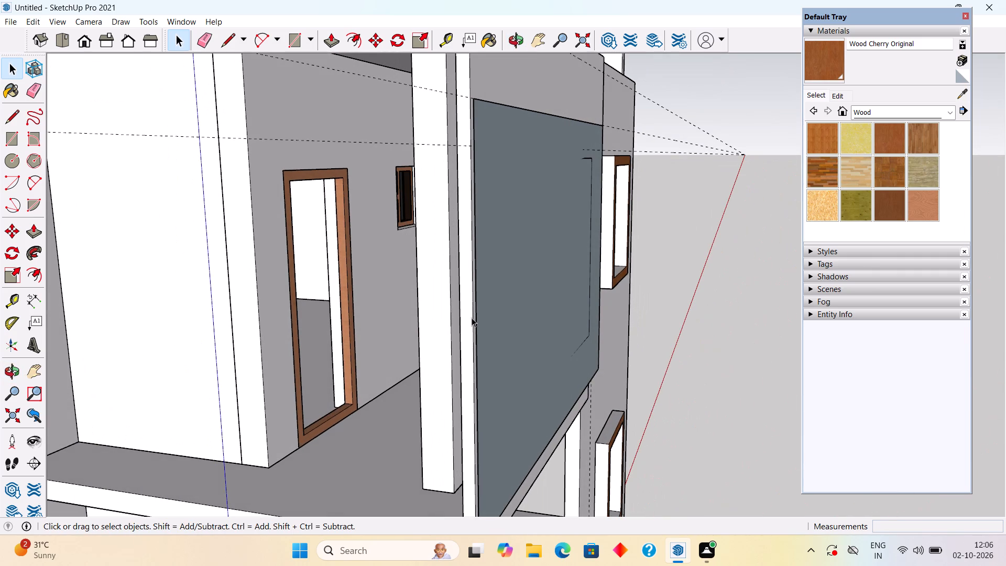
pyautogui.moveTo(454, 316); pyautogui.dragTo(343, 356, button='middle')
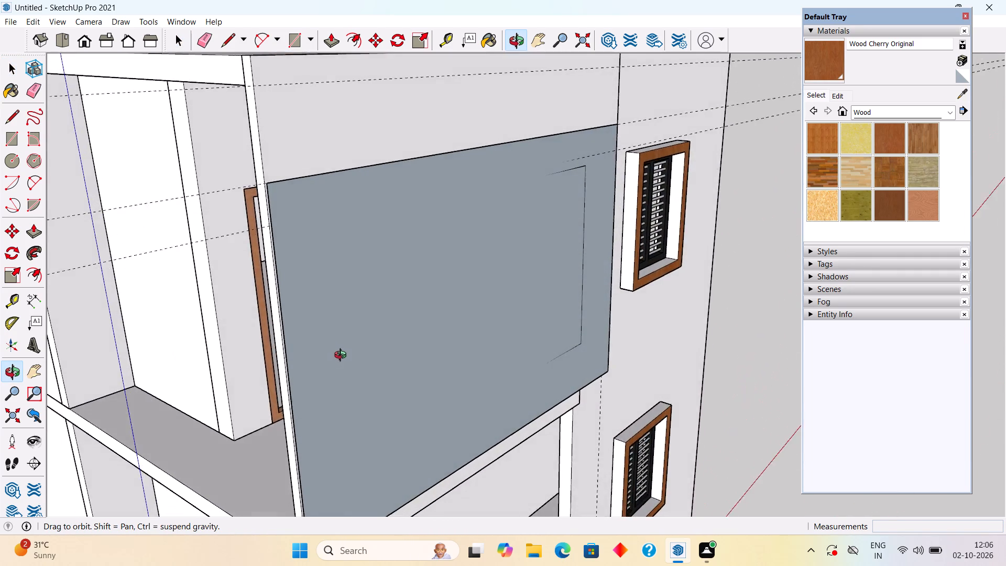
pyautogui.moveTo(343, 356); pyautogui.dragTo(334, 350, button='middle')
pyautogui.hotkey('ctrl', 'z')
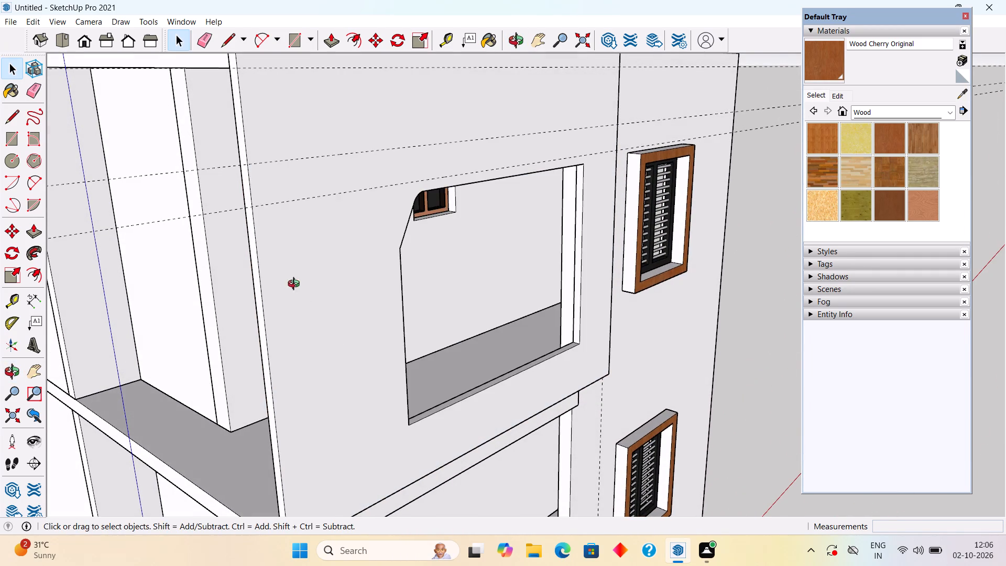
# Draw a rectangle about 12' 4 1/2" by 8' 3 3/4" on the balcony front panel, from the 1' guide to its opposite bottom corner.
pyautogui.moveTo(296, 285); pyautogui.dragTo(206, 261, button='middle')
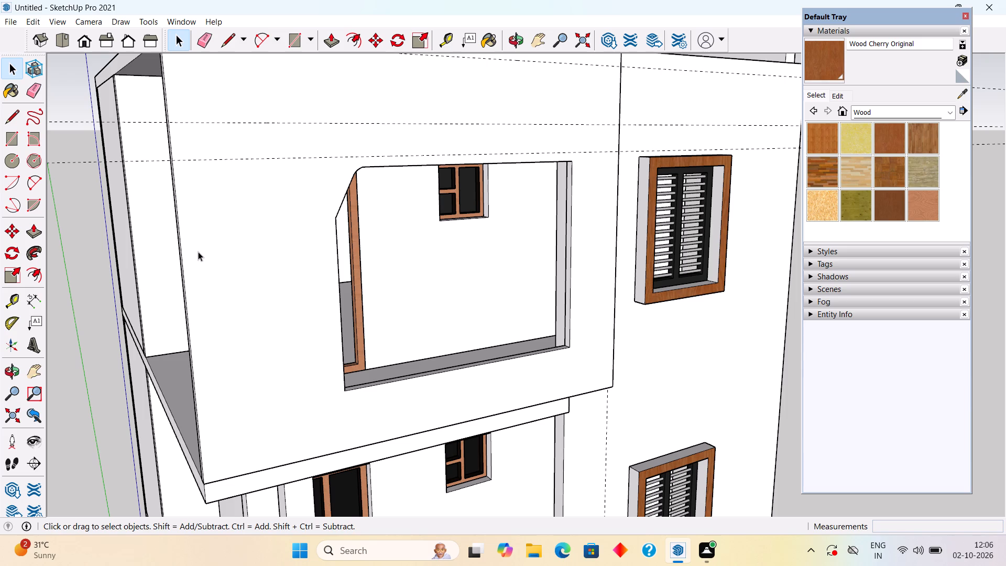
pyautogui.press('r')
pyautogui.scroll(7, 167, 118)
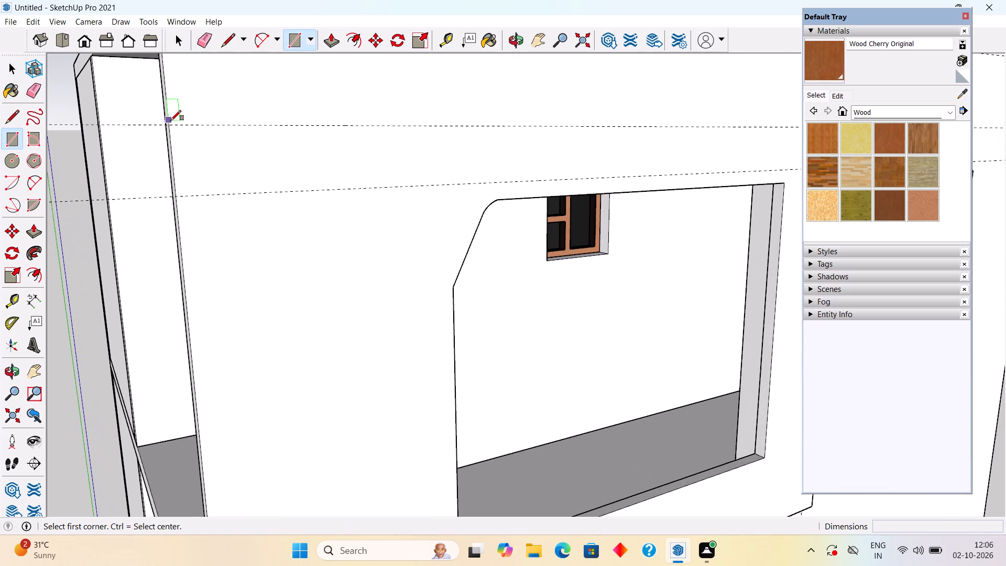
pyautogui.click(171, 122)
pyautogui.scroll(-8, 370, 177)
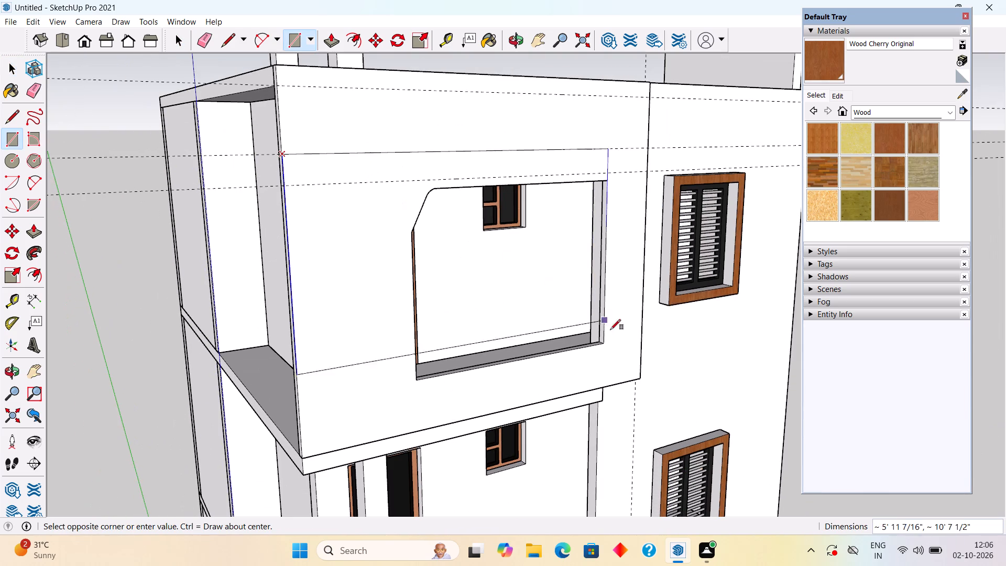
pyautogui.click(642, 379)
pyautogui.moveTo(544, 341); pyautogui.dragTo(538, 341, button='middle')
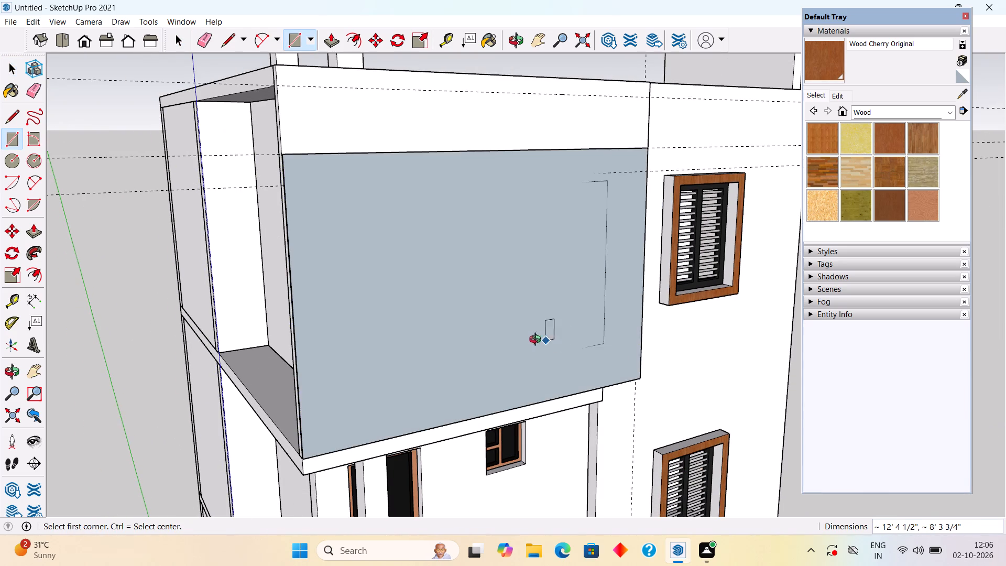
pyautogui.moveTo(538, 341); pyautogui.dragTo(132, 364, button='middle')
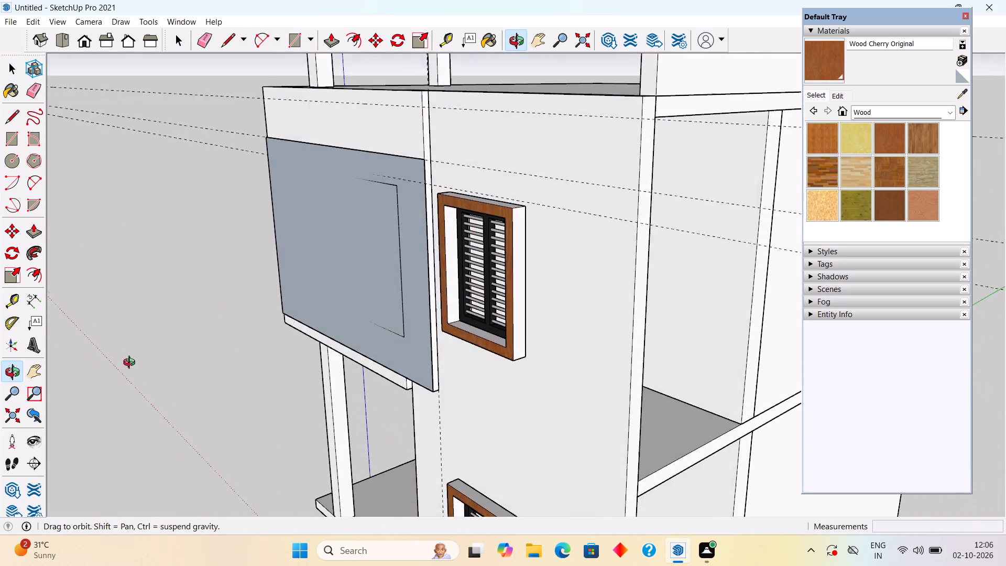
pyautogui.moveTo(132, 364); pyautogui.dragTo(895, 353, button='middle')
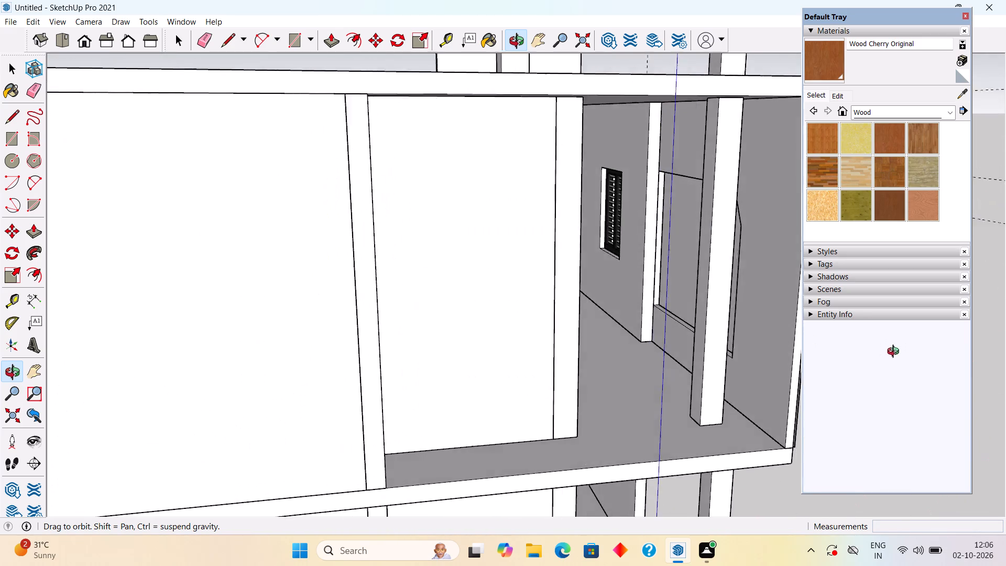
pyautogui.moveTo(895, 353); pyautogui.dragTo(606, 376, button='middle')
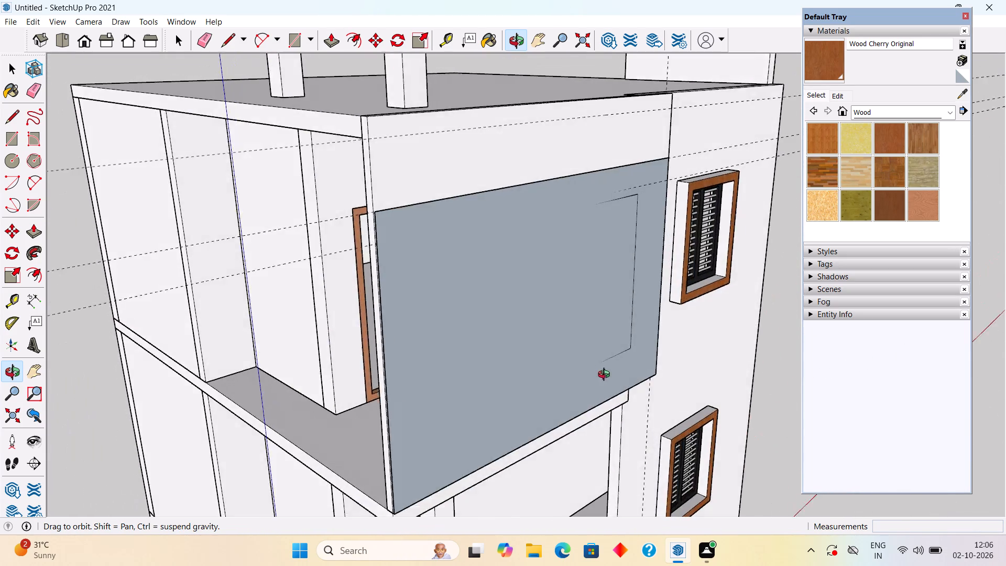
pyautogui.moveTo(606, 376); pyautogui.dragTo(466, 349, button='middle')
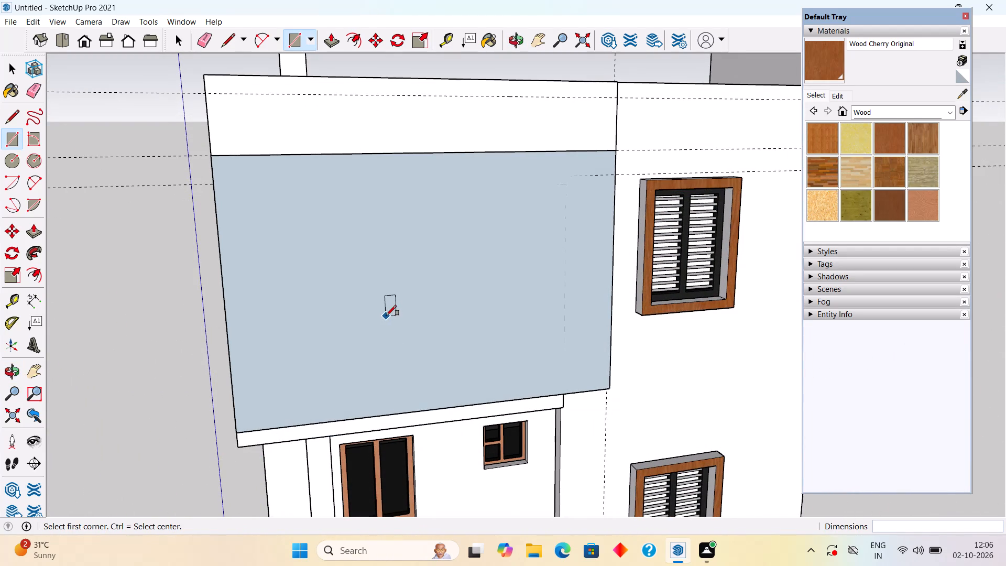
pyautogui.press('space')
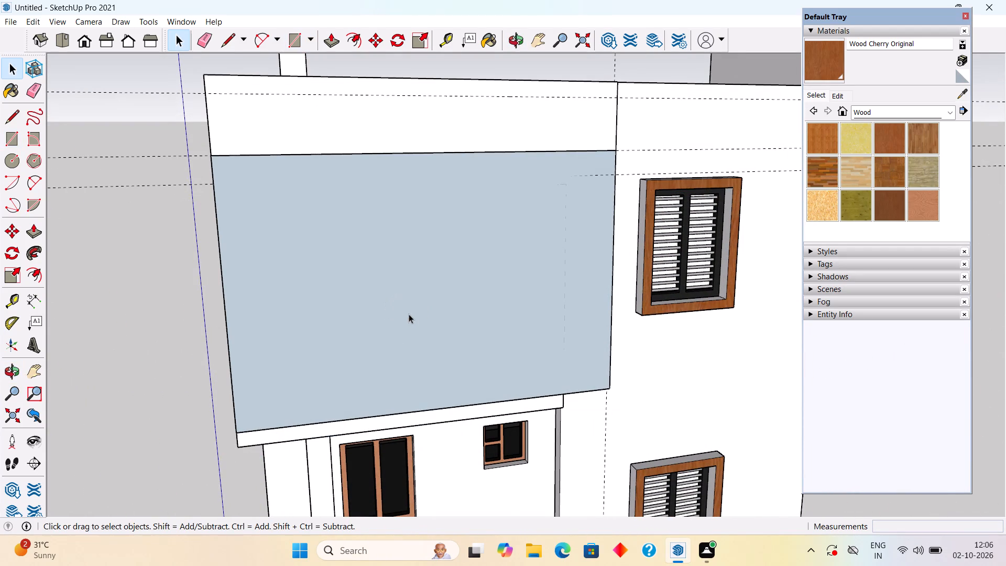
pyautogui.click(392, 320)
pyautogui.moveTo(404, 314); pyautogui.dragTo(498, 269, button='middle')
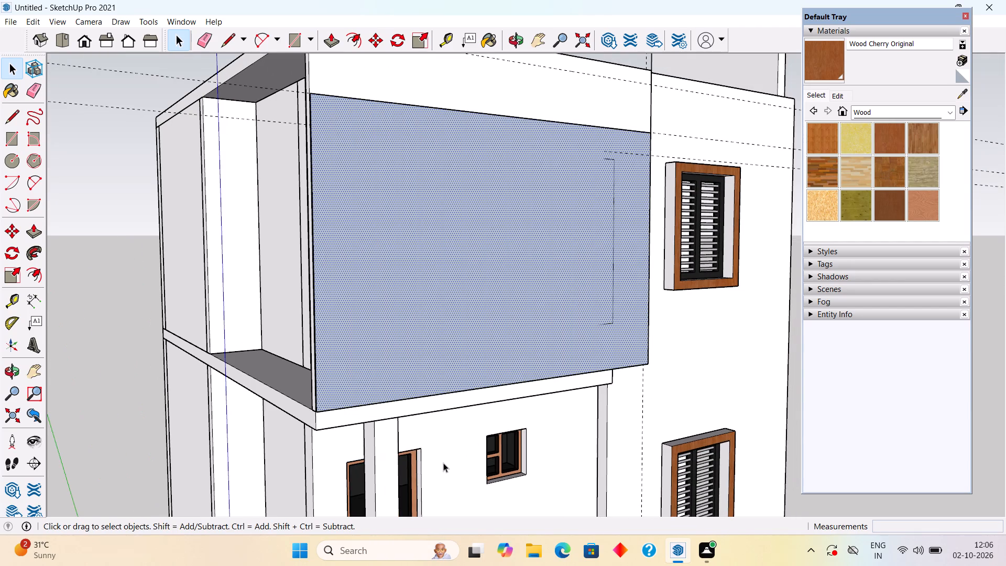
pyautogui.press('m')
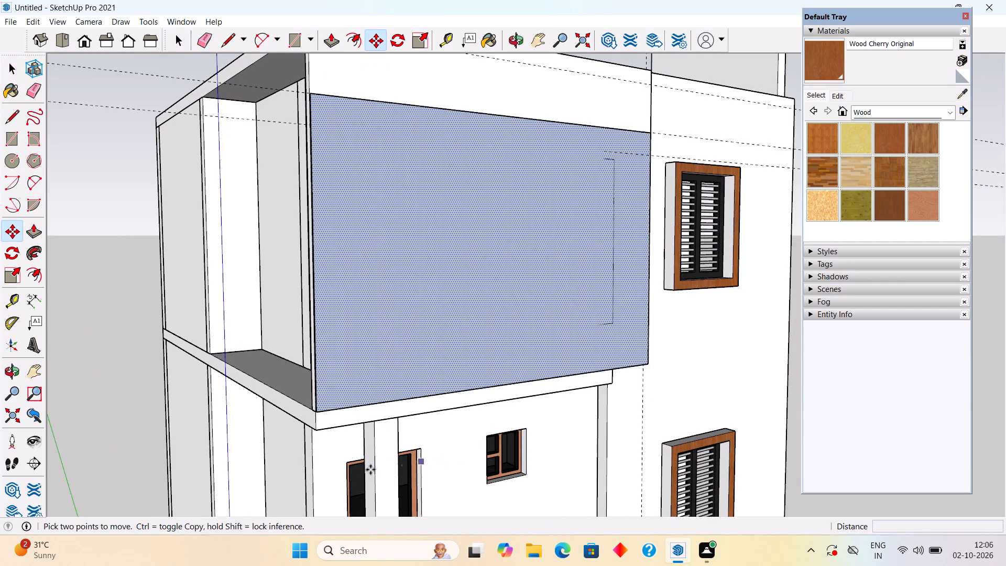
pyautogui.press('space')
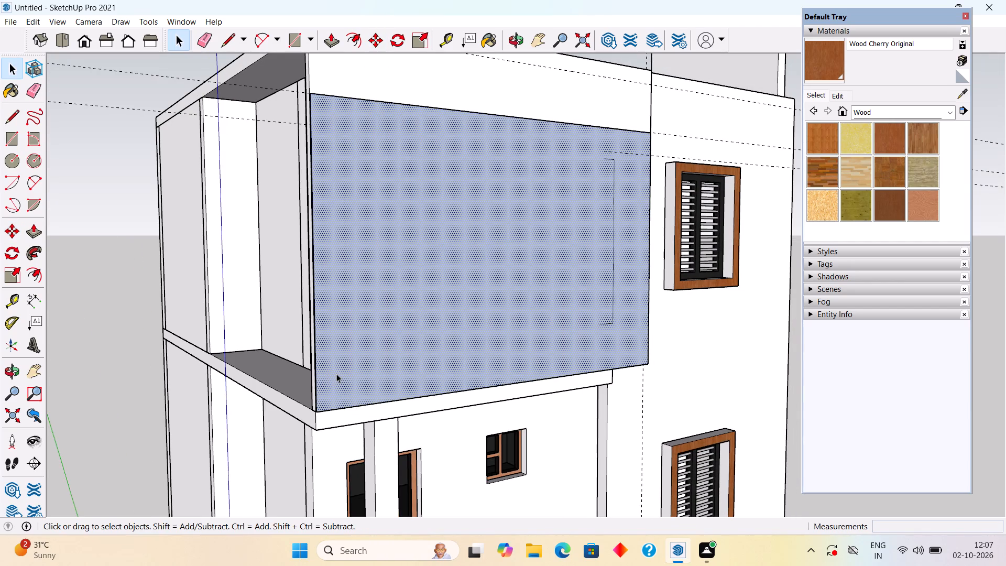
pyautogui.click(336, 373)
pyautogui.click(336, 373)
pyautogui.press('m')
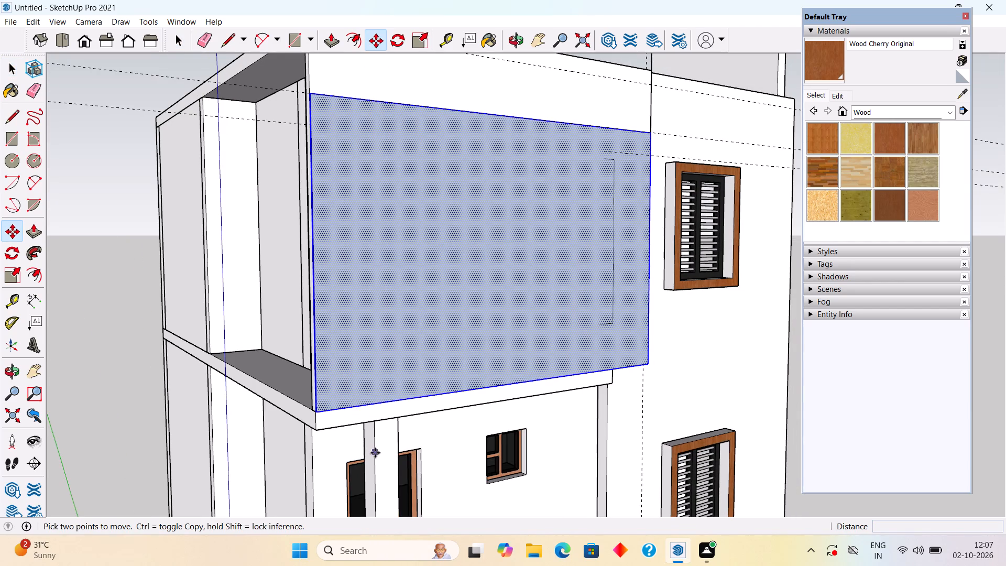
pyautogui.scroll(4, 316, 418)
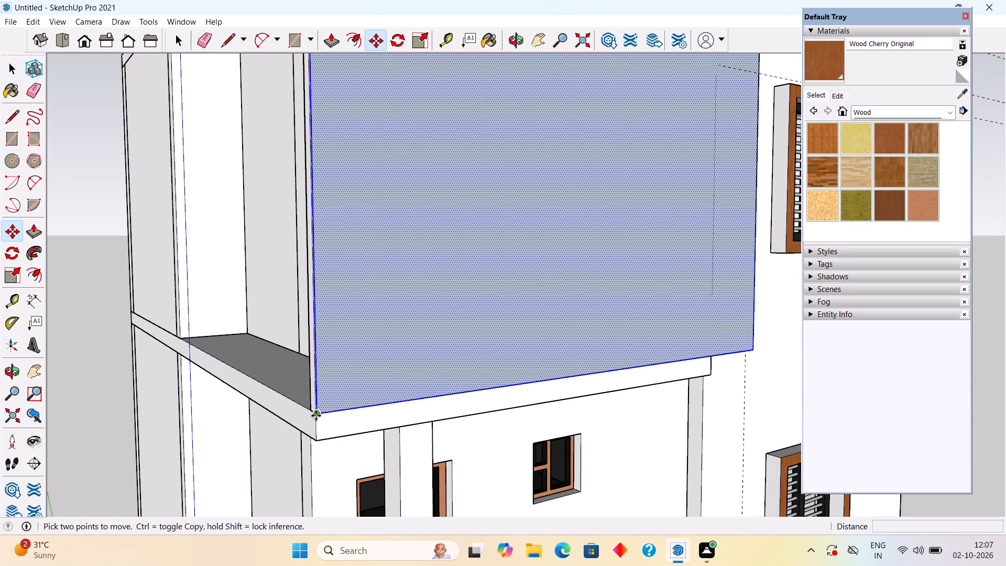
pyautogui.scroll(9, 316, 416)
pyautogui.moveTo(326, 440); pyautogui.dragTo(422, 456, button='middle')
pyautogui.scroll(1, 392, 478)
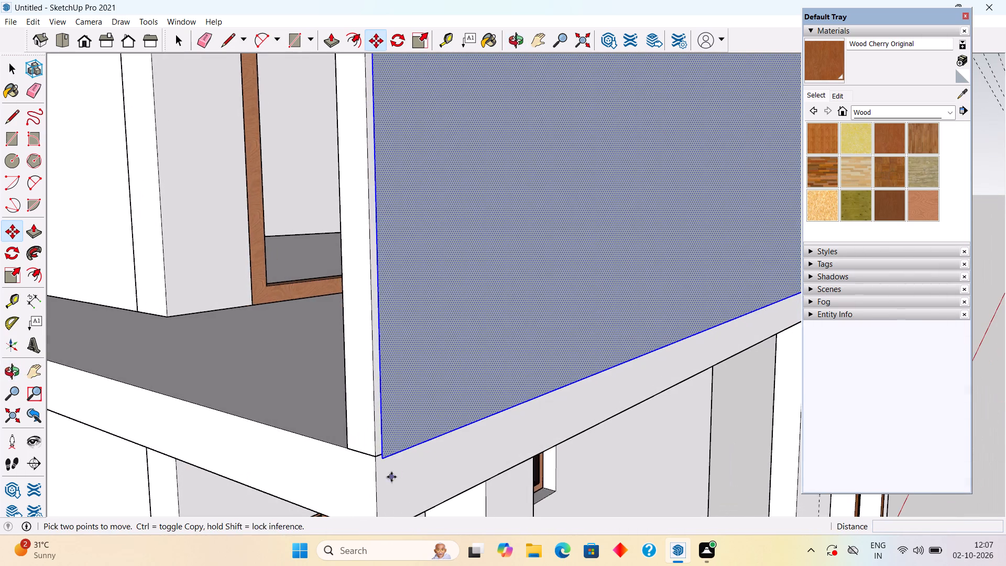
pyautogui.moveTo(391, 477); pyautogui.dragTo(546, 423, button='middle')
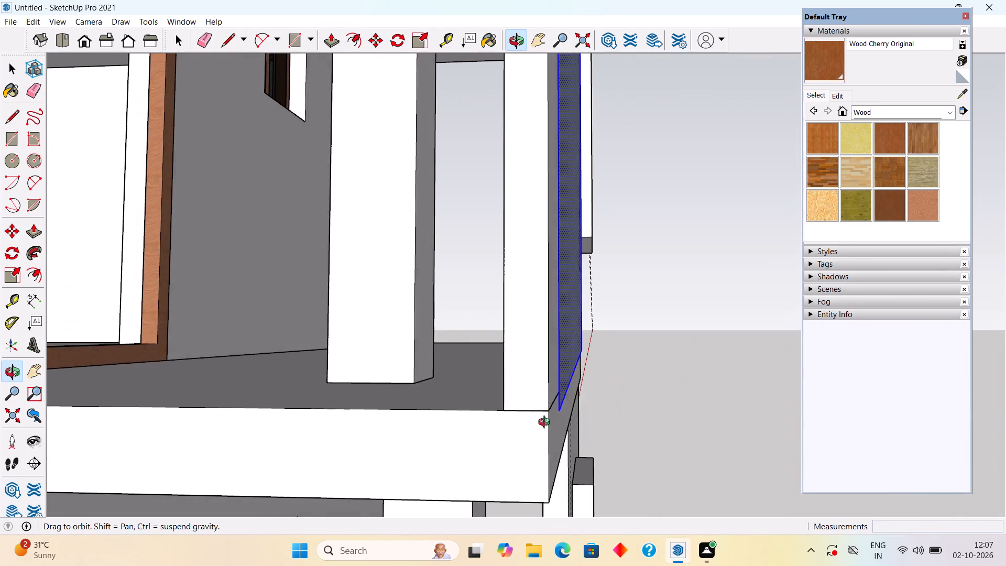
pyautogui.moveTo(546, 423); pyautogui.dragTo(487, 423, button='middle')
# Undo the rectangle drawn over the balcony front panel.
pyautogui.hotkey('ctrl', 'z')
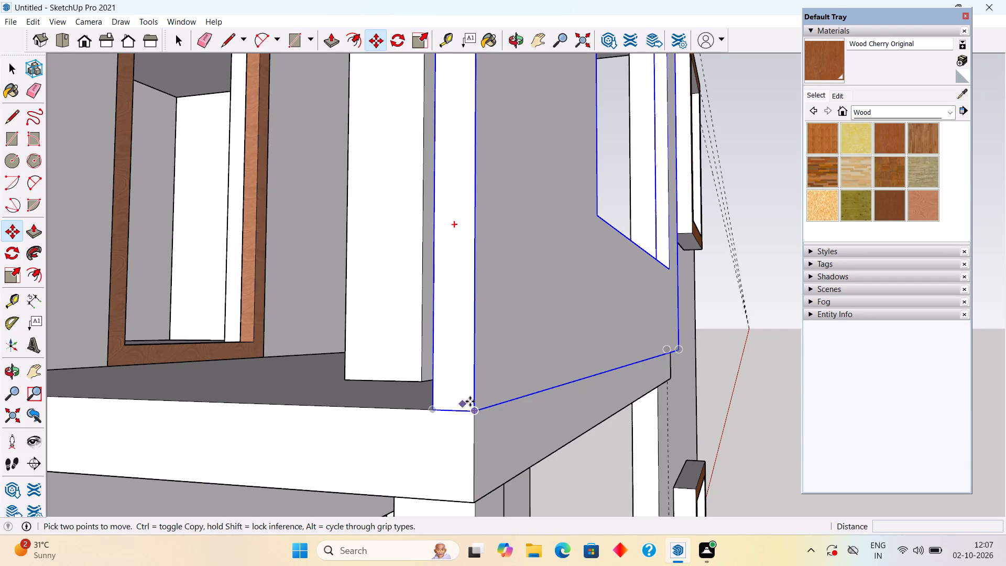
pyautogui.press('space')
# Examine the top-floor balcony front panel, its opening and its junctions with the slab and columns from inside and outside.
pyautogui.moveTo(539, 371); pyautogui.dragTo(640, 423, button='middle')
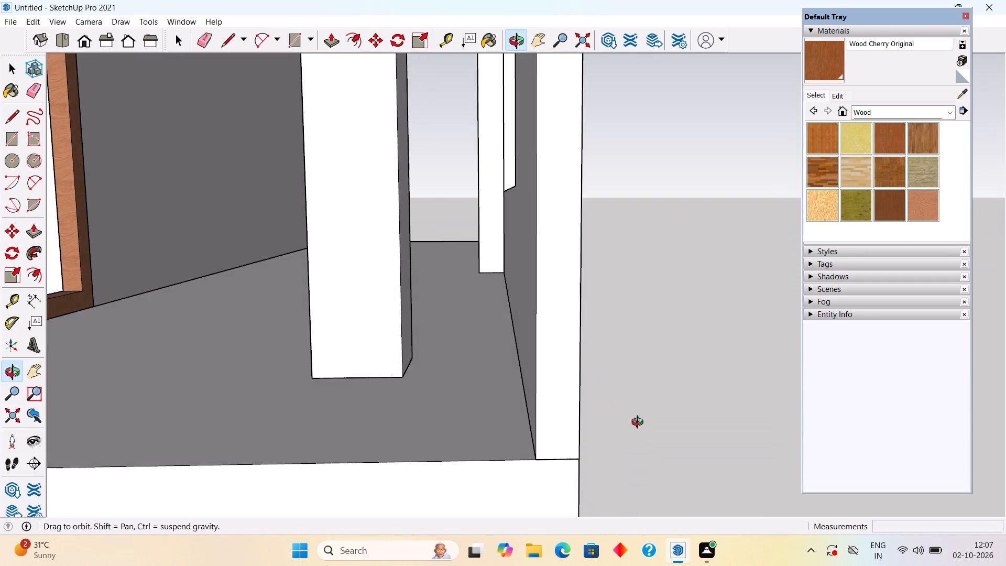
pyautogui.moveTo(640, 423); pyautogui.dragTo(516, 413, button='middle')
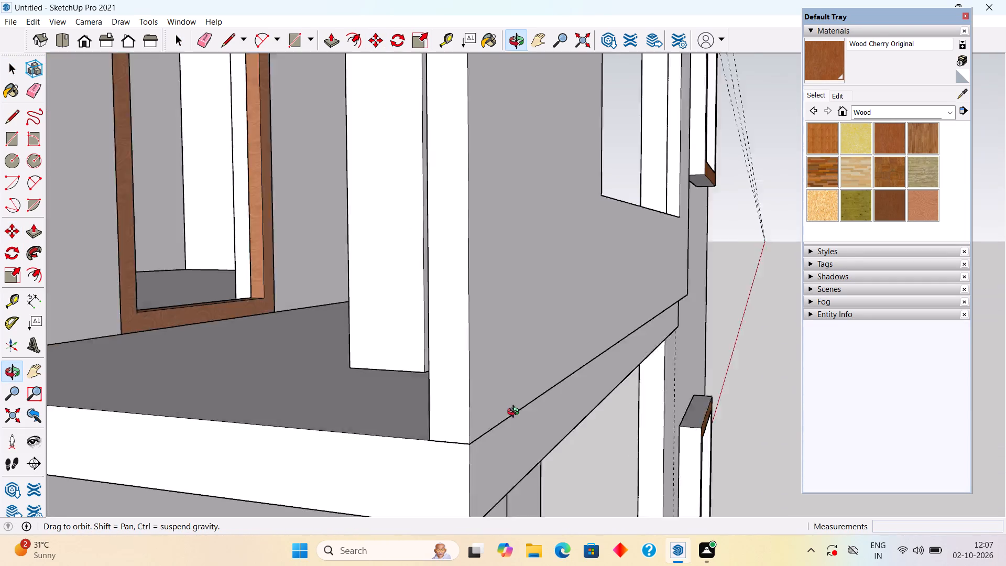
pyautogui.moveTo(516, 413); pyautogui.dragTo(132, 374, button='middle')
pyautogui.scroll(-2, 156, 376)
pyautogui.scroll(-4, 313, 275)
pyautogui.scroll(-1, 431, 359)
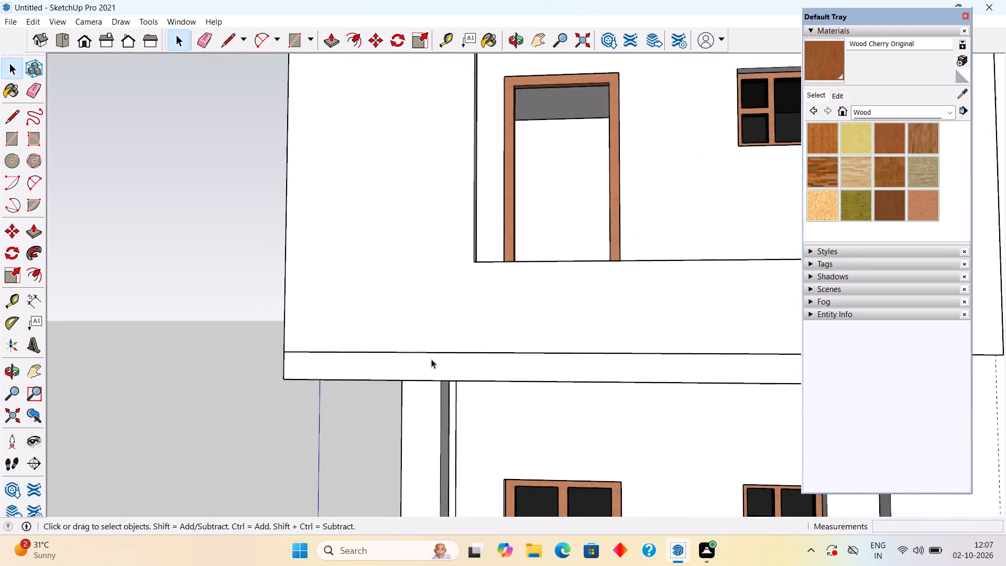
pyautogui.moveTo(431, 359); pyautogui.dragTo(194, 385, button='middle')
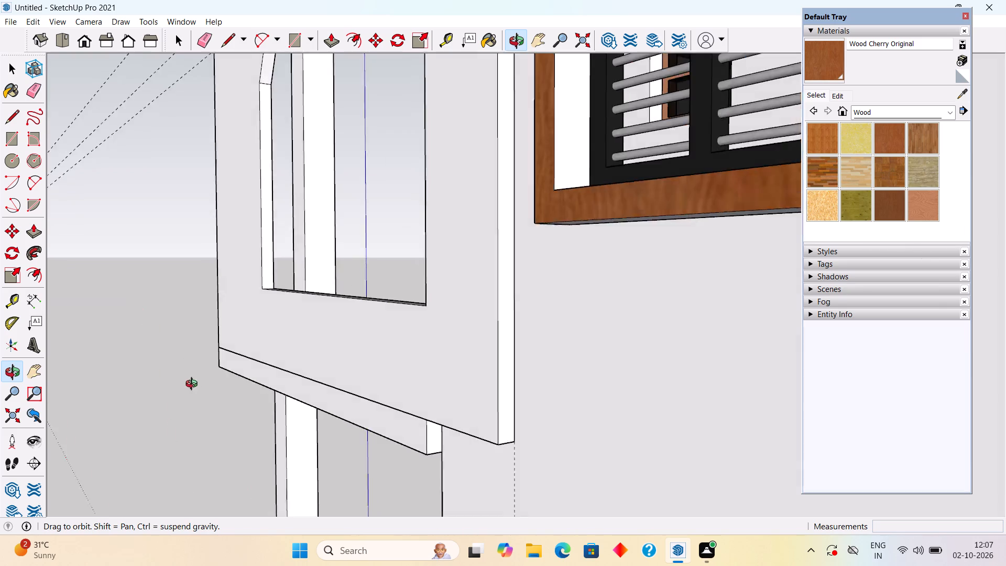
pyautogui.moveTo(194, 385); pyautogui.dragTo(205, 393, button='middle')
pyautogui.scroll(-6, 205, 393)
pyautogui.moveTo(270, 314); pyautogui.dragTo(464, 260, button='middle')
pyautogui.scroll(-3, 191, 163)
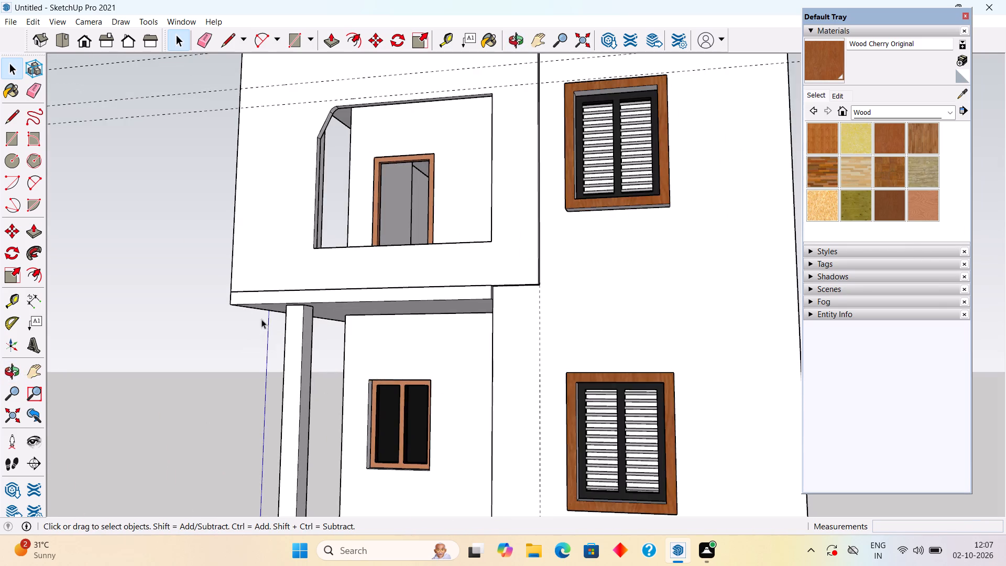
pyautogui.scroll(-3, 317, 237)
pyautogui.moveTo(259, 183); pyautogui.dragTo(420, 372, button='middle')
pyautogui.scroll(-1, 358, 299)
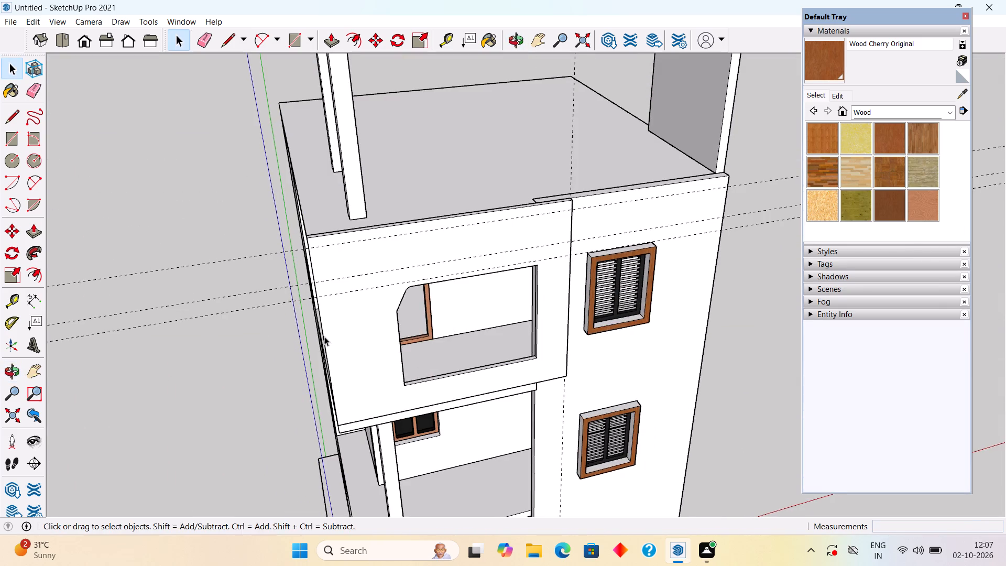
pyautogui.moveTo(322, 336); pyautogui.dragTo(582, 318, button='middle')
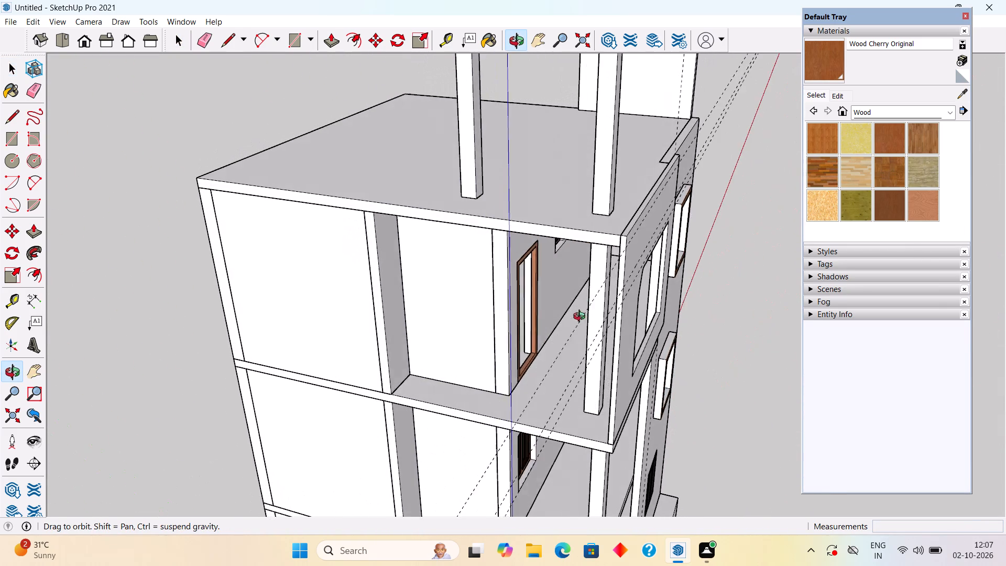
pyautogui.moveTo(582, 318); pyautogui.dragTo(585, 318, button='middle')
pyautogui.scroll(8, 609, 315)
pyautogui.scroll(7, 628, 270)
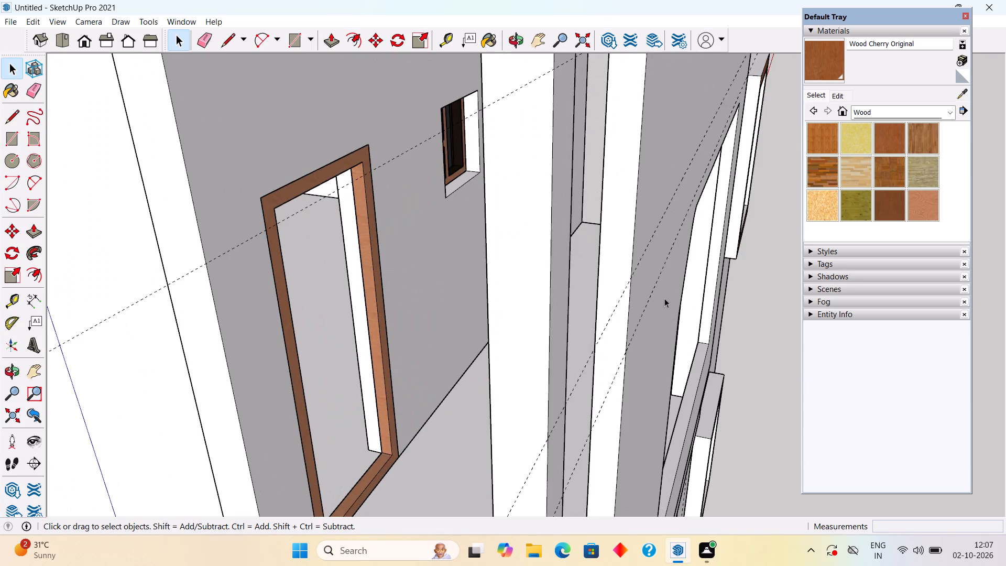
pyautogui.scroll(3, 642, 298)
pyautogui.moveTo(635, 287); pyautogui.dragTo(597, 333, button='middle')
pyautogui.scroll(-2, 597, 333)
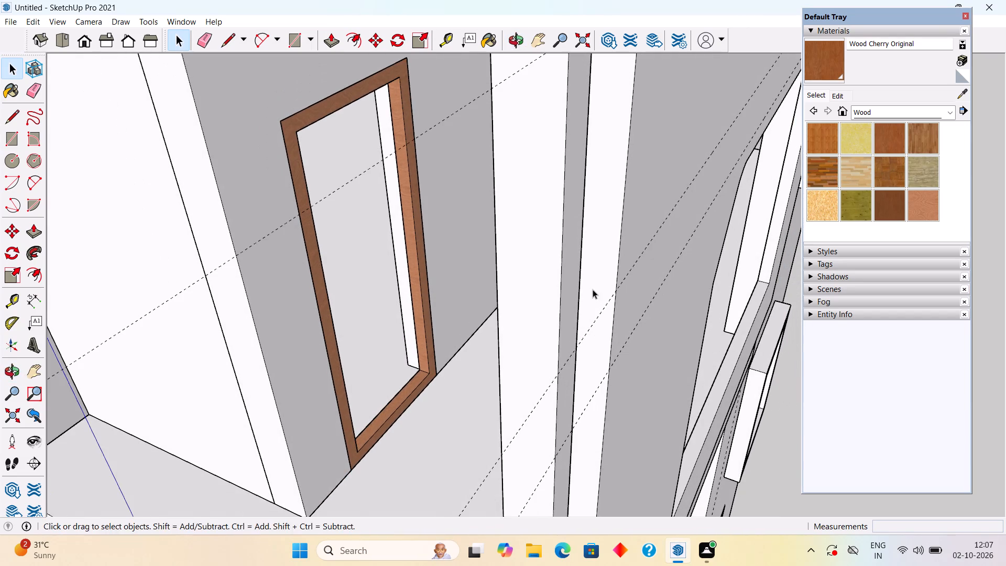
pyautogui.moveTo(593, 289); pyautogui.dragTo(653, 303, button='middle')
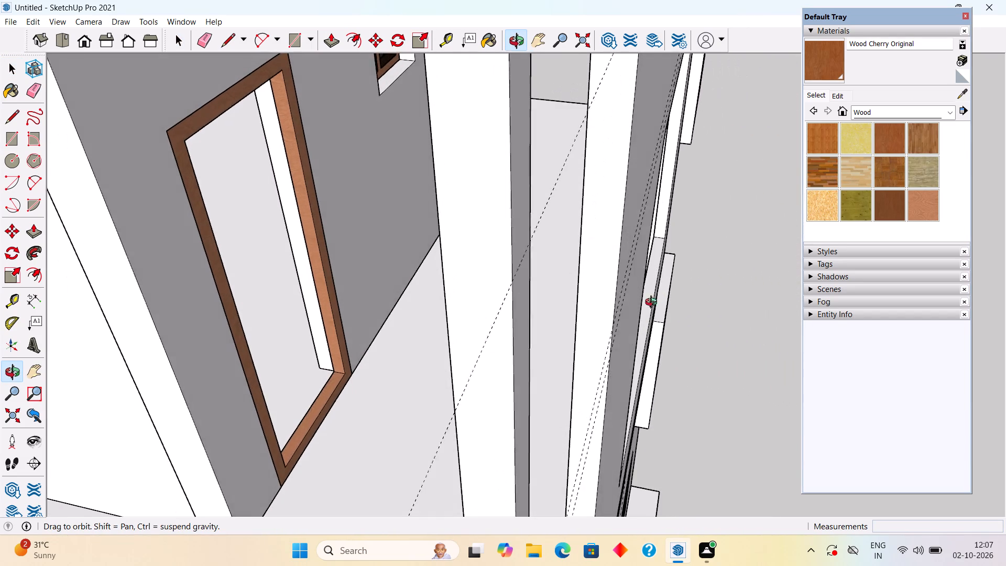
pyautogui.moveTo(653, 303); pyautogui.dragTo(650, 308, button='middle')
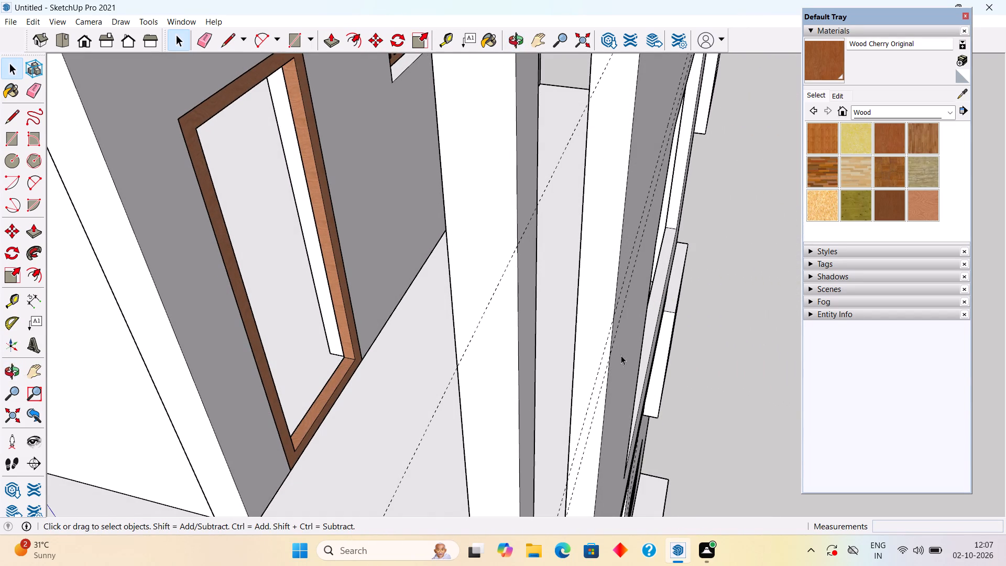
pyautogui.scroll(-7, 618, 338)
pyautogui.scroll(-1, 643, 298)
pyautogui.moveTo(643, 298); pyautogui.dragTo(435, 267, button='middle')
pyautogui.scroll(-1, 487, 274)
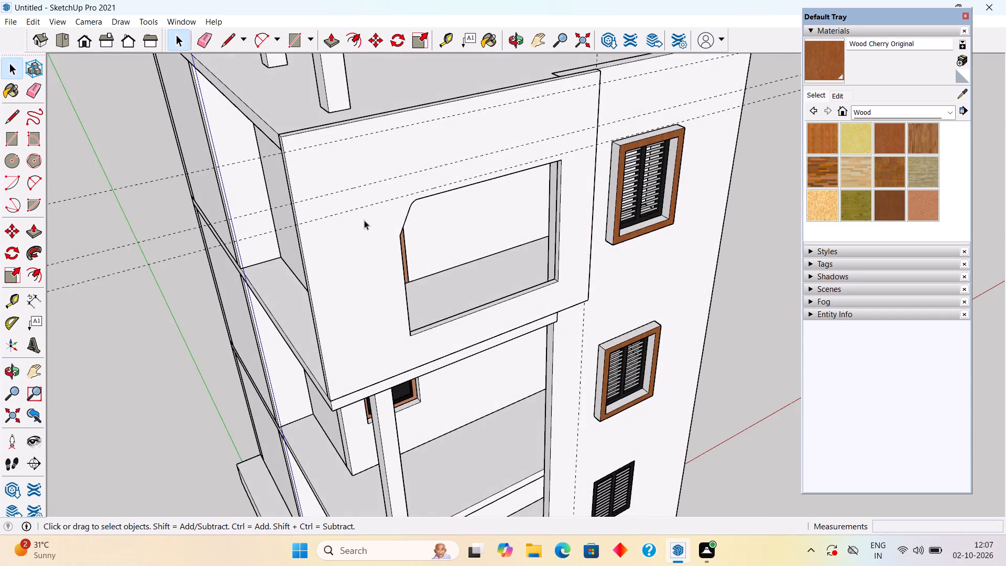
pyautogui.scroll(-2, 356, 203)
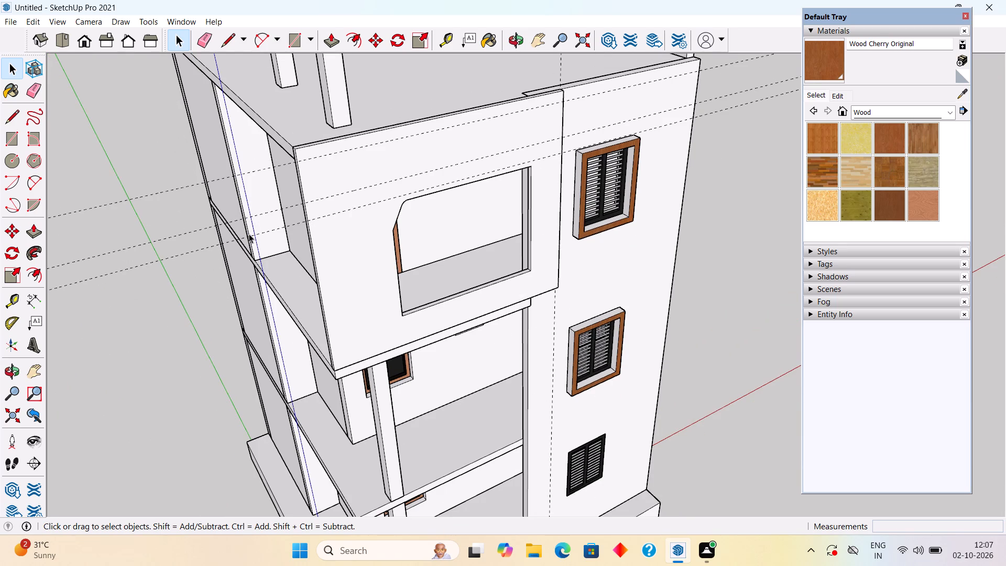
# Erase the two lower horizontal guides crossing the balcony front panel above its opening.
pyautogui.press('e')
pyautogui.click(171, 257)
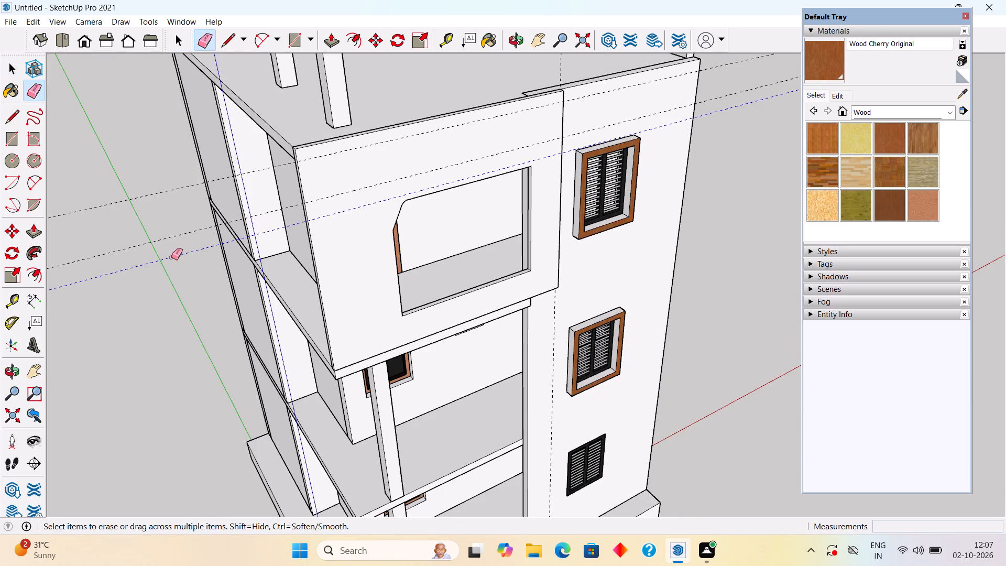
pyautogui.click(174, 237)
pyautogui.press('space')
# Place a horizontal guide 3" above the top edge of the balcony front panel's opening.
pyautogui.moveTo(423, 242); pyautogui.dragTo(373, 241, button='middle')
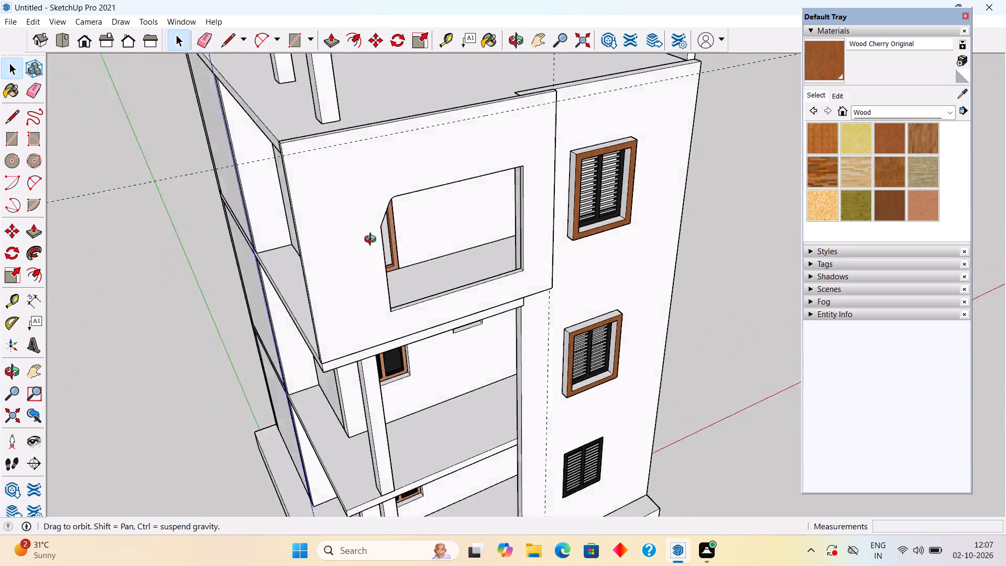
pyautogui.moveTo(373, 241); pyautogui.dragTo(323, 241, button='middle')
pyautogui.scroll(-6, 323, 241)
pyautogui.moveTo(383, 215); pyautogui.dragTo(370, 158, button='middle')
pyautogui.scroll(9, 365, 155)
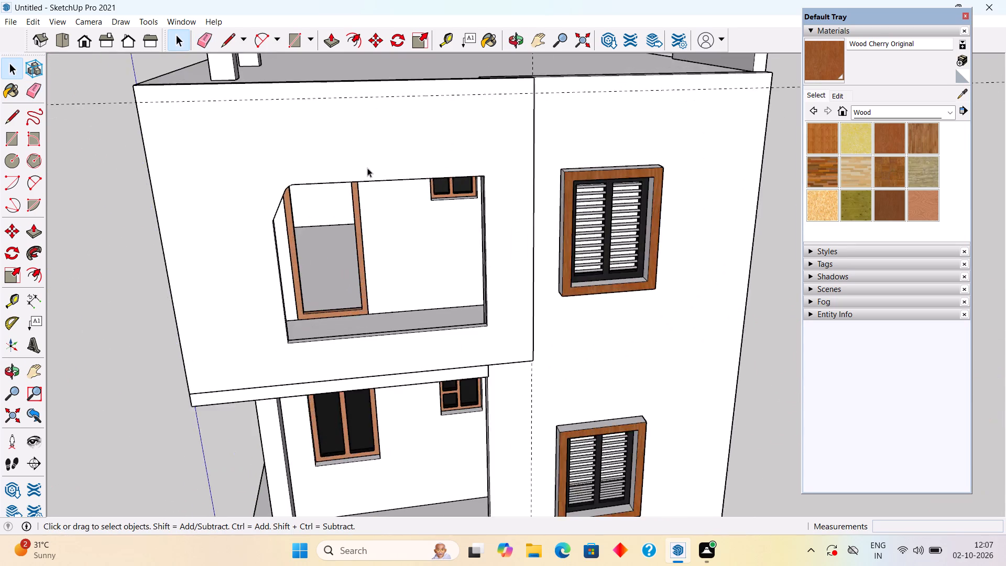
pyautogui.scroll(4, 367, 168)
pyautogui.moveTo(349, 209); pyautogui.dragTo(328, 265, button='middle')
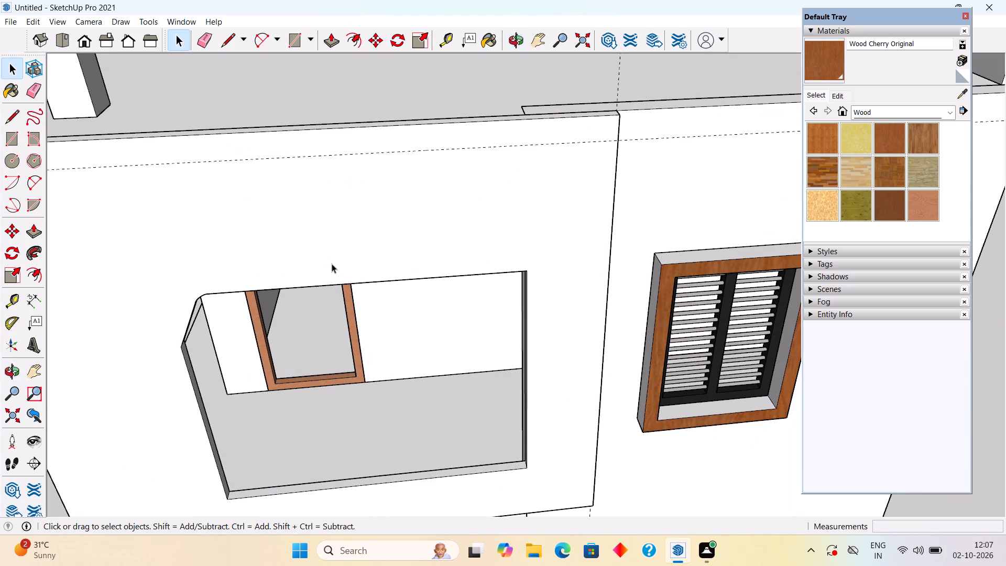
pyautogui.press('f')
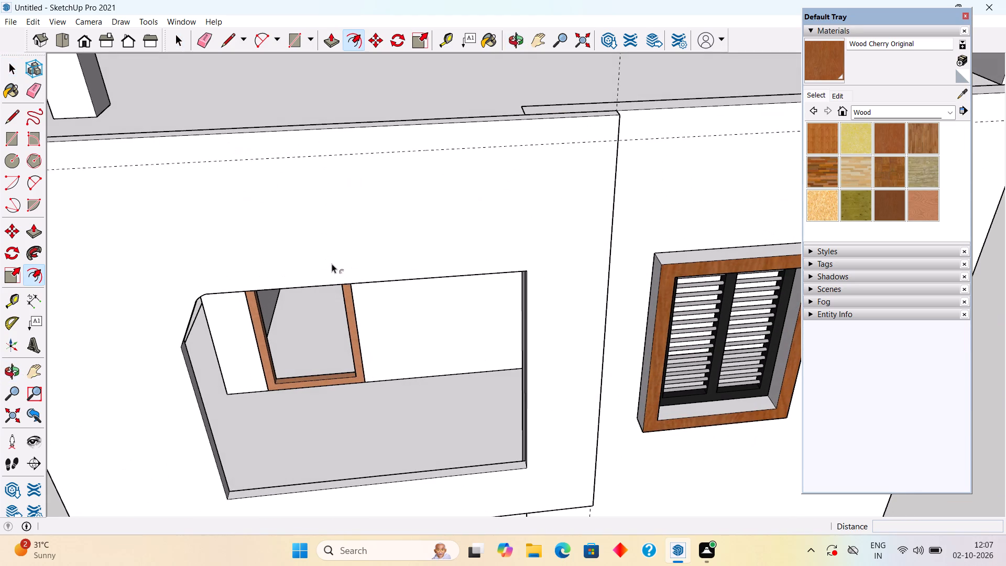
pyautogui.press('t')
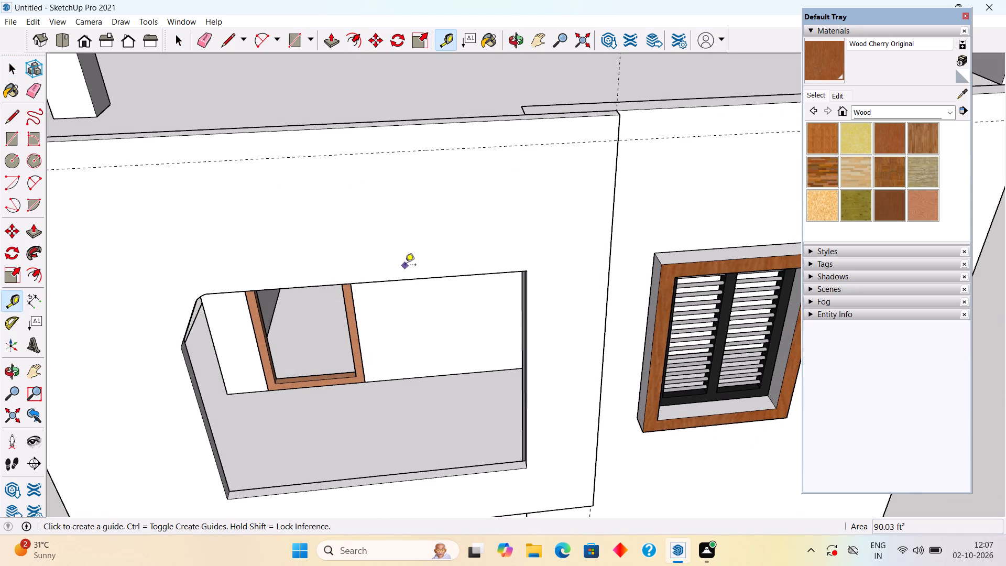
pyautogui.click(403, 280)
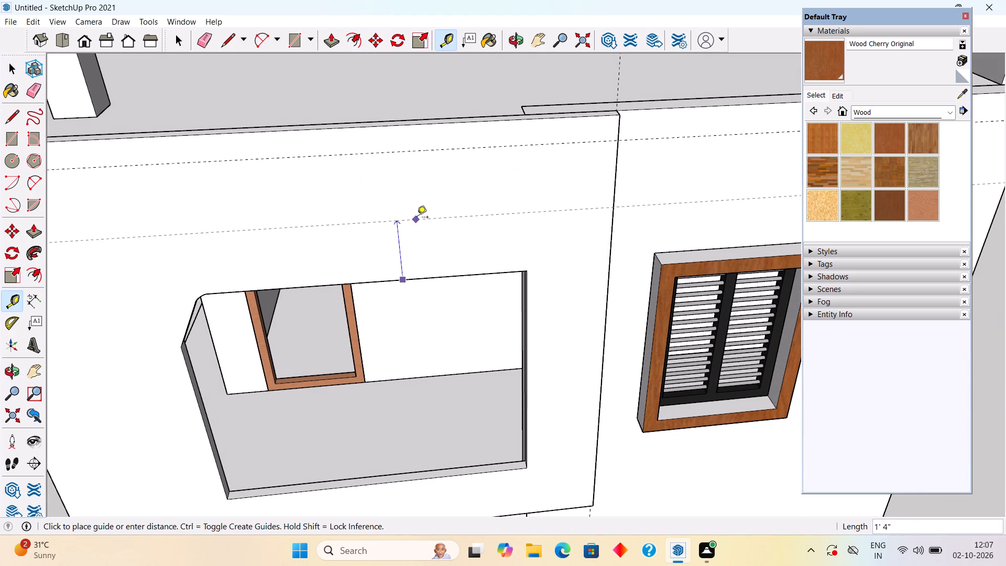
pyautogui.write('3"')
pyautogui.press('Return')
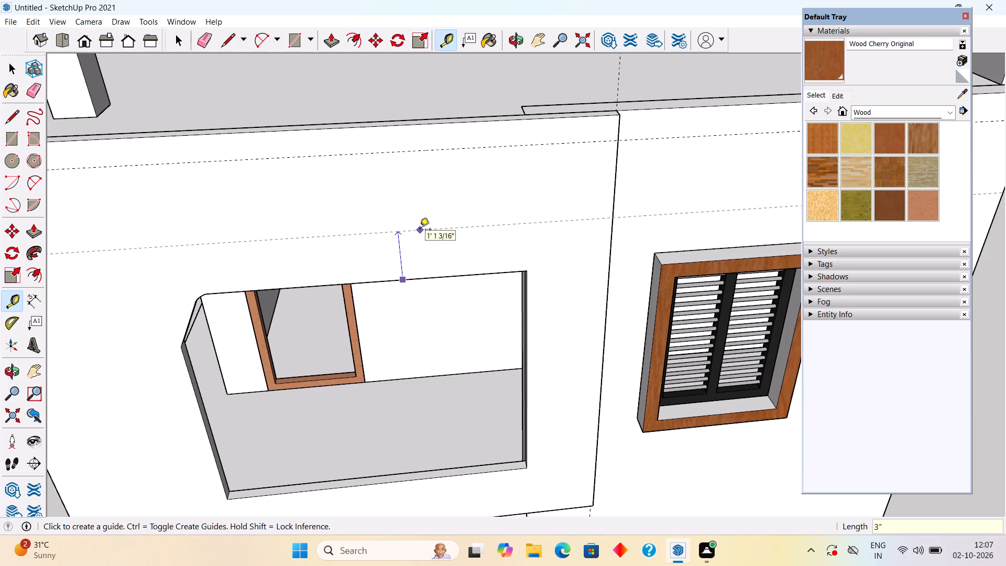
# Place a second horizontal guide 1' above the top edge of the balcony front panel's opening.
pyautogui.click(422, 280)
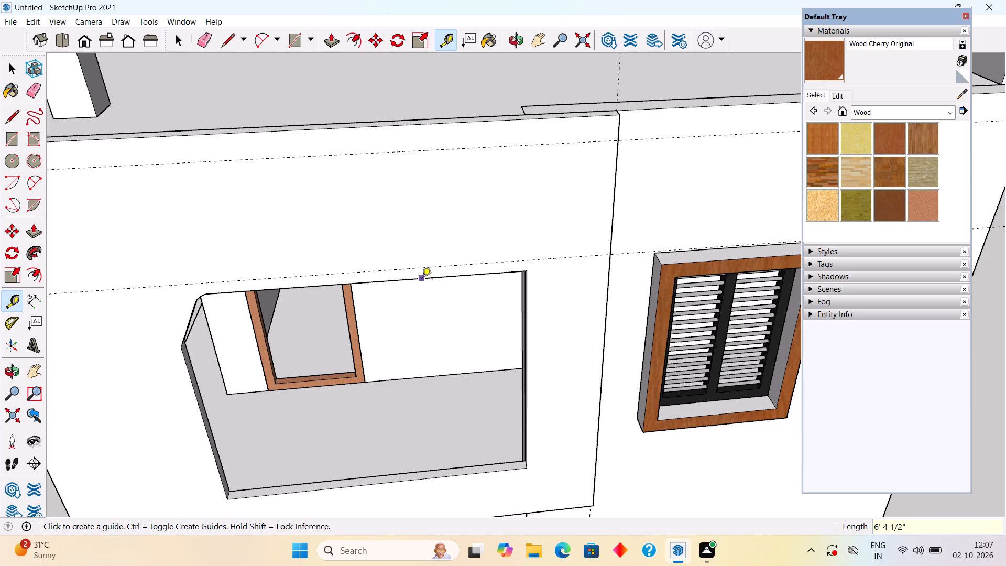
pyautogui.write("1'")
pyautogui.press('Return')
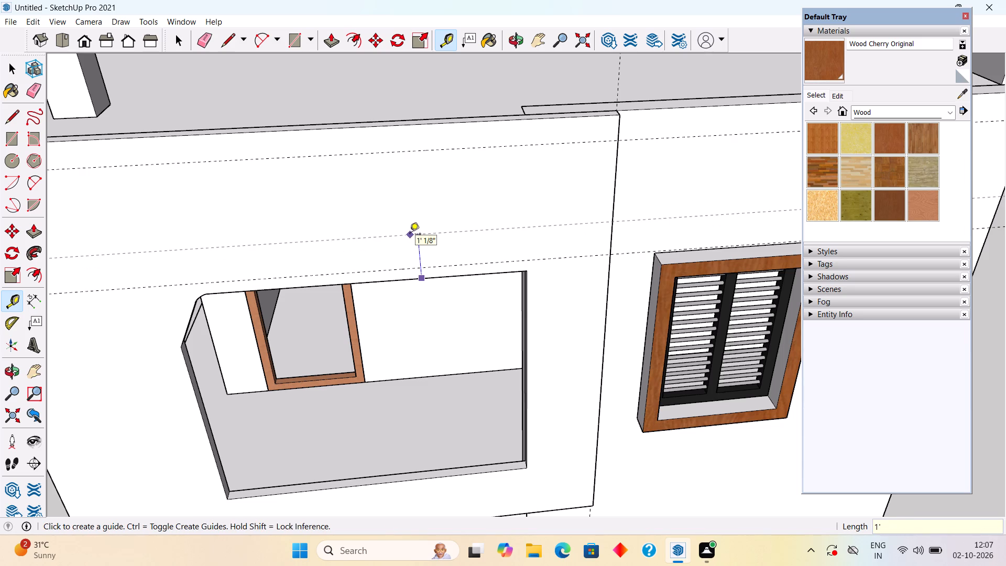
pyautogui.press('space')
# Draw a 12' 4 1/2" by 8' 3 1/4" rectangle over the balcony front panel, from the 1' guide at its left edge to its lower-right corner.
pyautogui.scroll(-3, 321, 339)
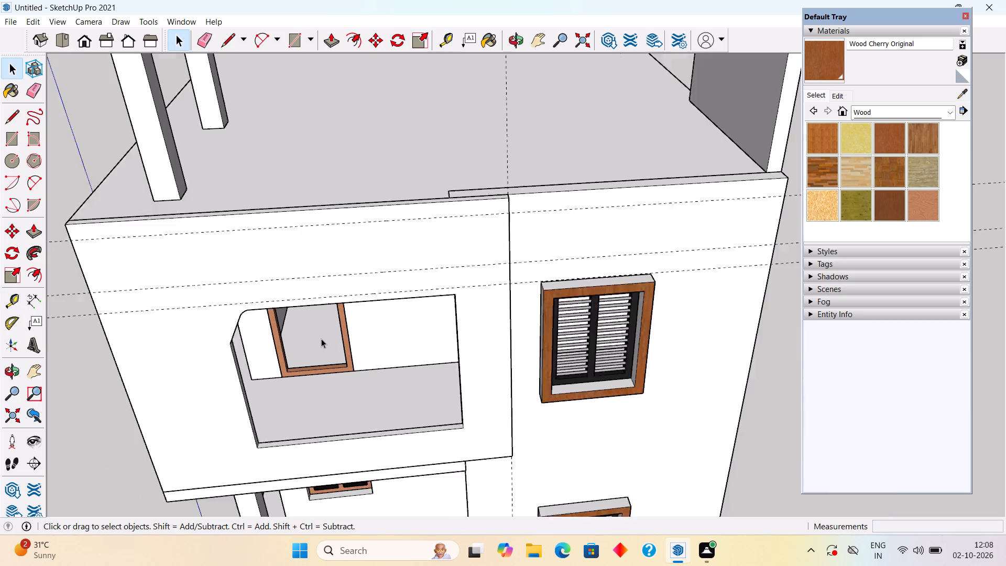
pyautogui.scroll(-2, 321, 339)
pyautogui.moveTo(169, 339); pyautogui.dragTo(220, 238, button='middle')
pyautogui.press('r')
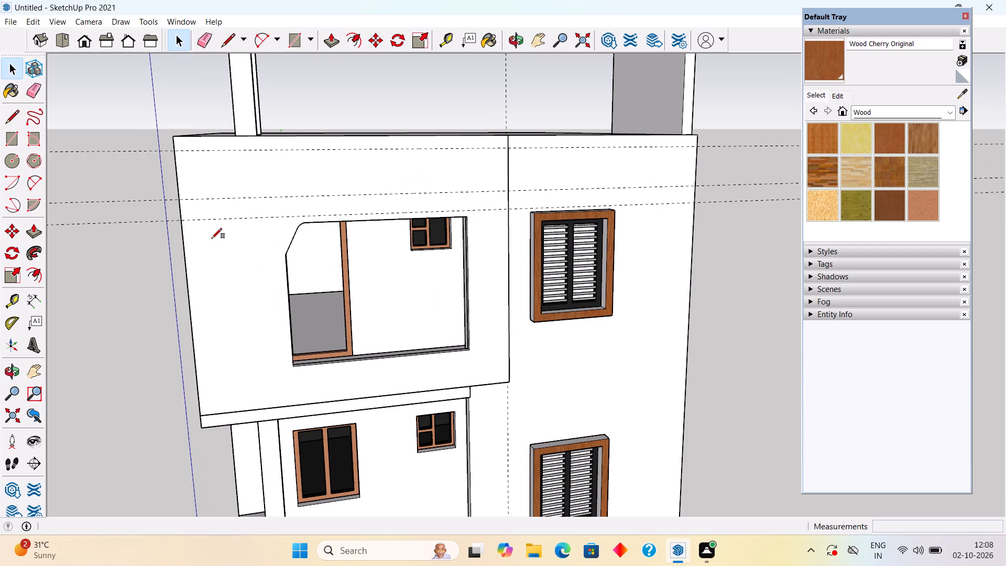
pyautogui.click(177, 200)
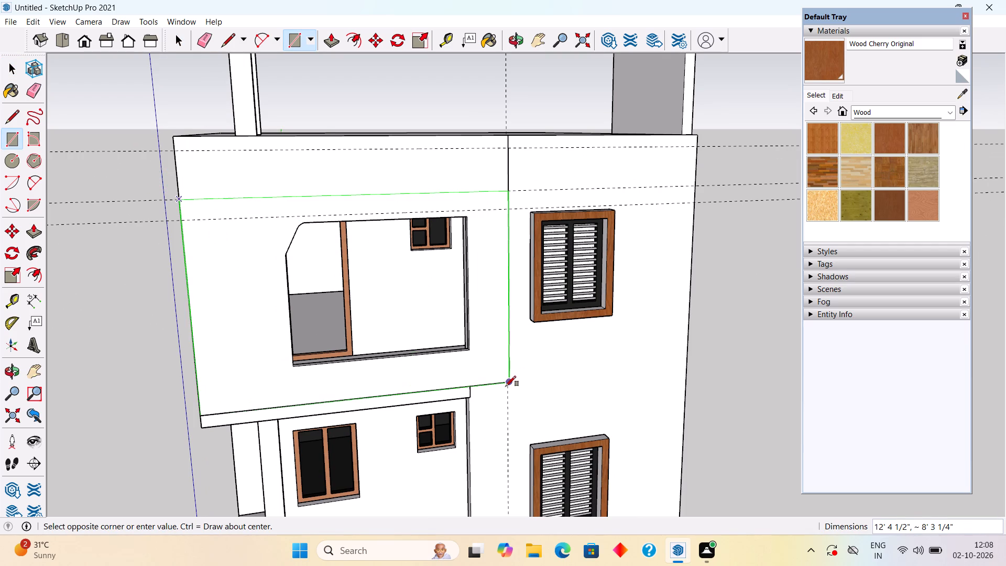
pyautogui.click(506, 386)
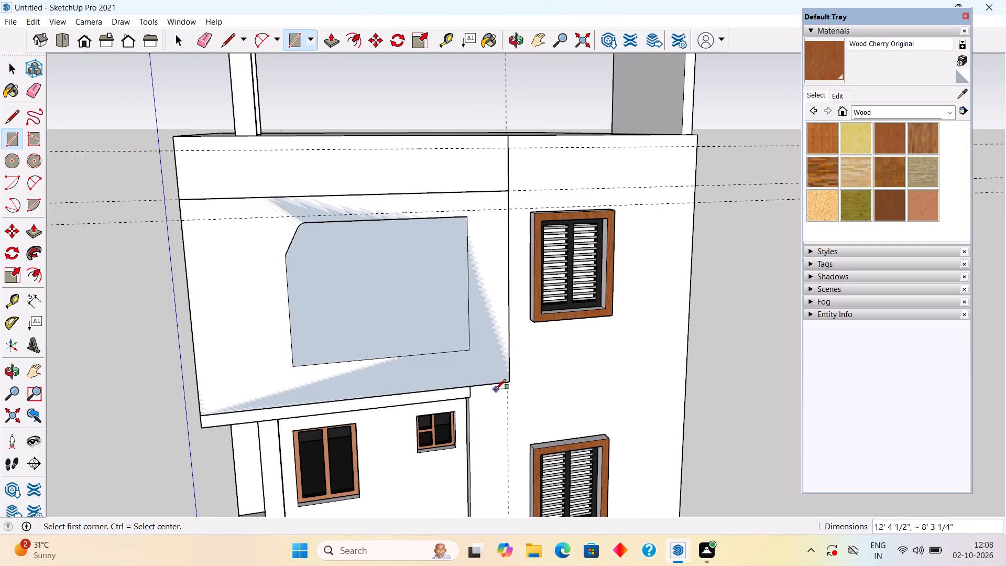
pyautogui.press('space')
# Place guides 9" inside the bottom, right and left edges of the new rectangular face.
pyautogui.moveTo(230, 311); pyautogui.dragTo(166, 315, button='middle')
pyautogui.scroll(2, 225, 277)
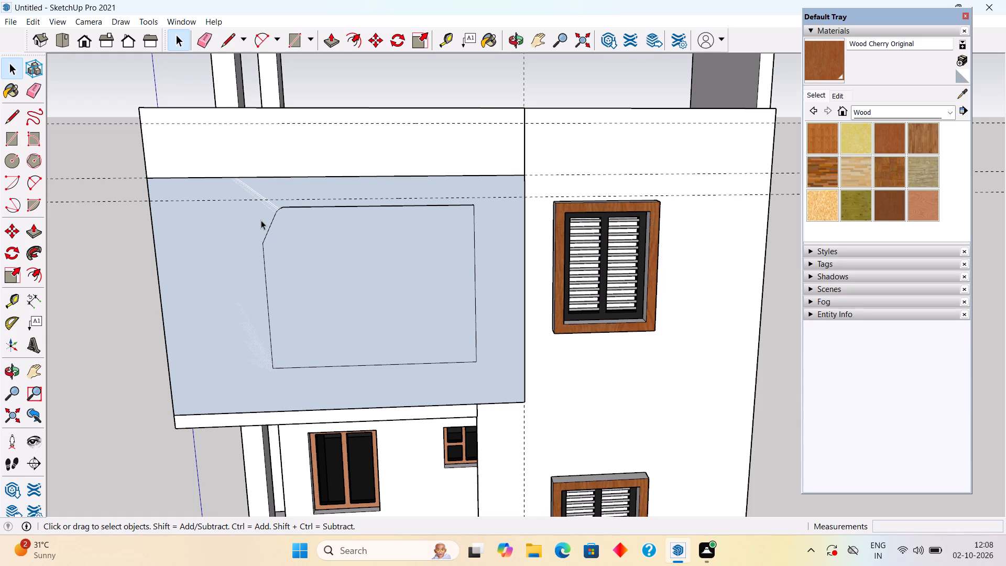
pyautogui.press('t')
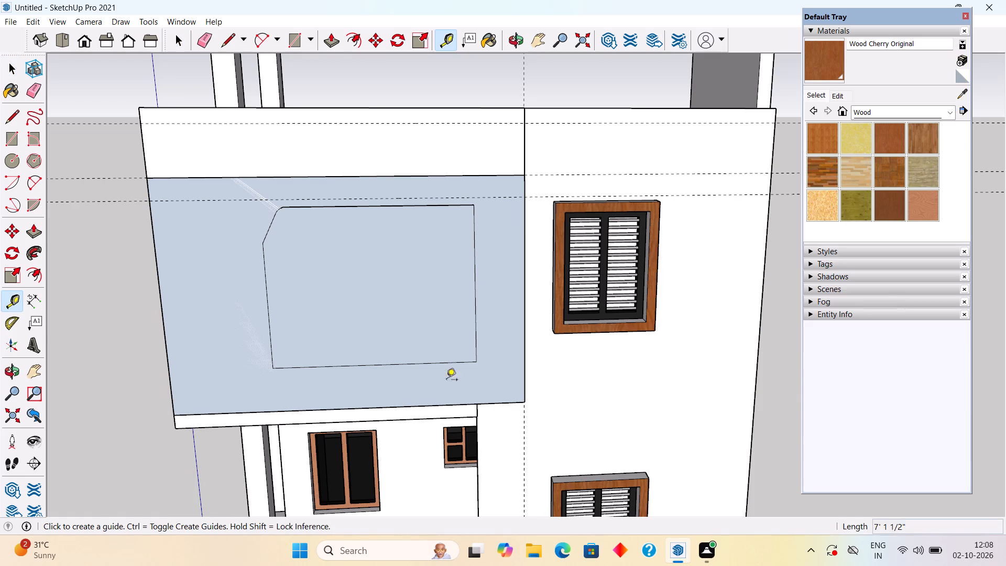
pyautogui.click(438, 404)
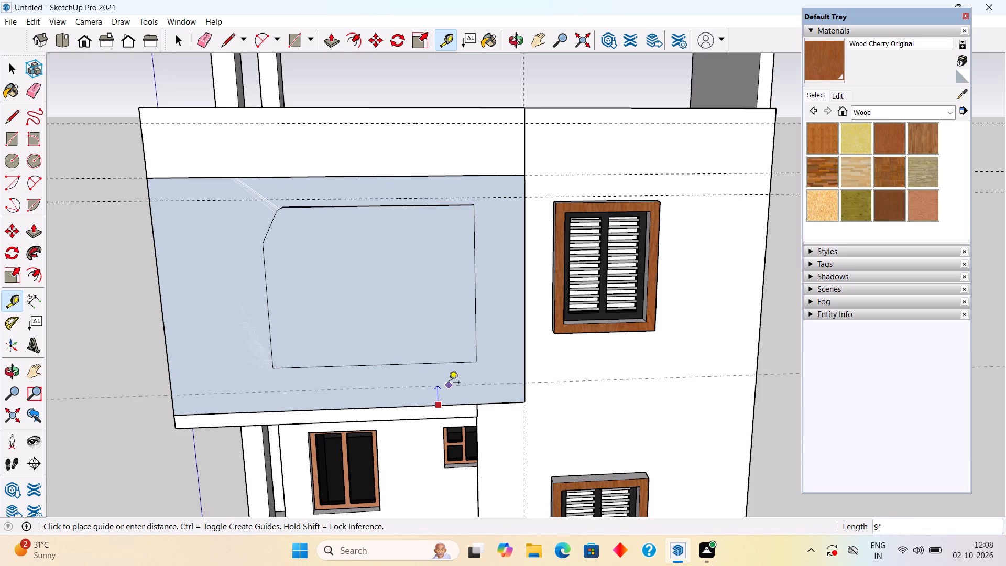
pyautogui.write('9"')
pyautogui.press('Return')
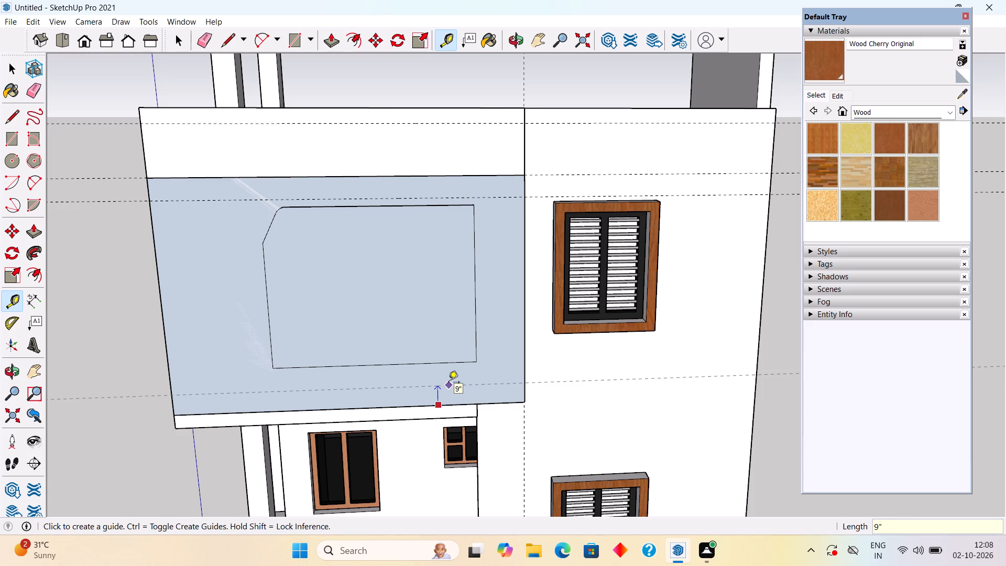
pyautogui.click(523, 337)
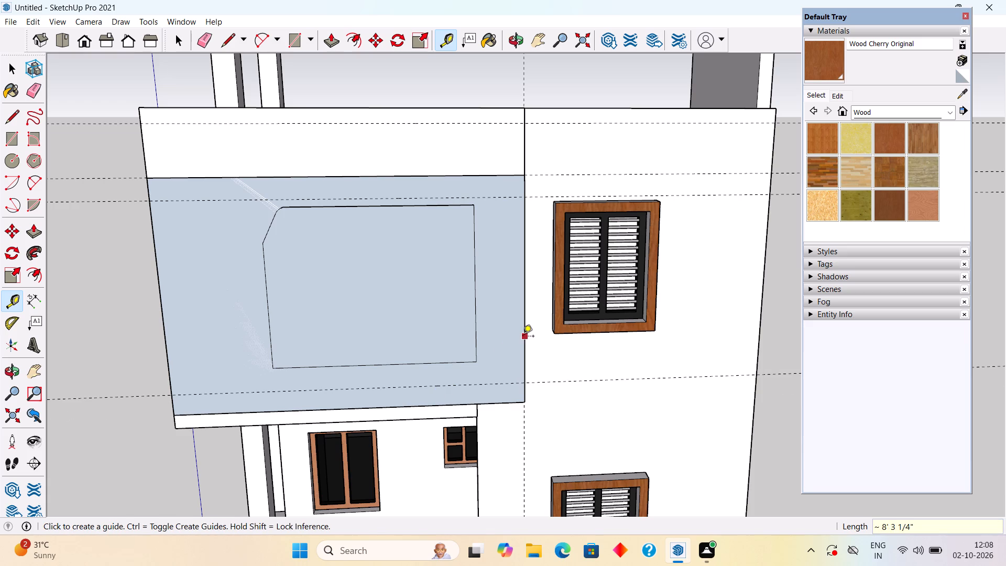
pyautogui.write('9"')
pyautogui.press('Return')
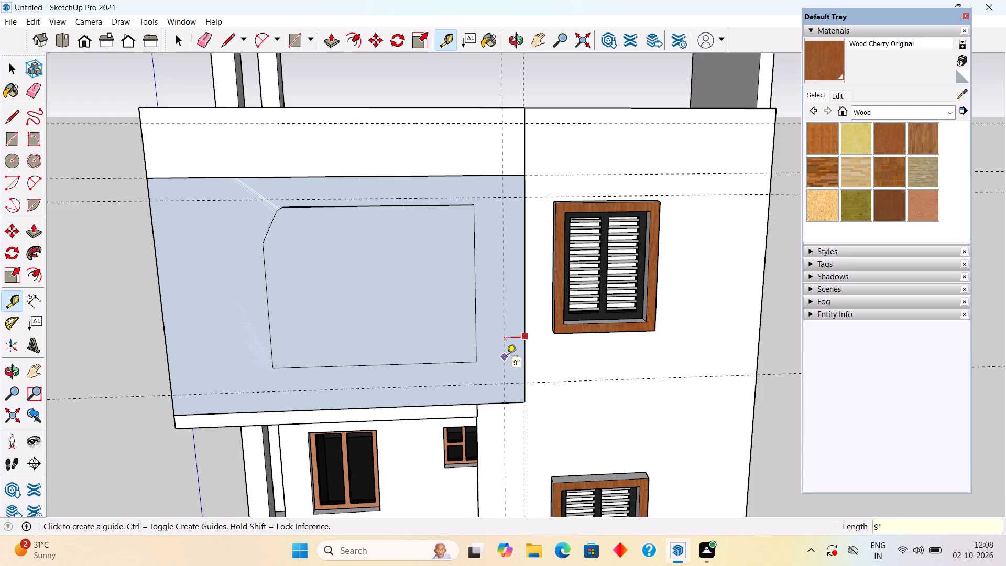
pyautogui.click(167, 344)
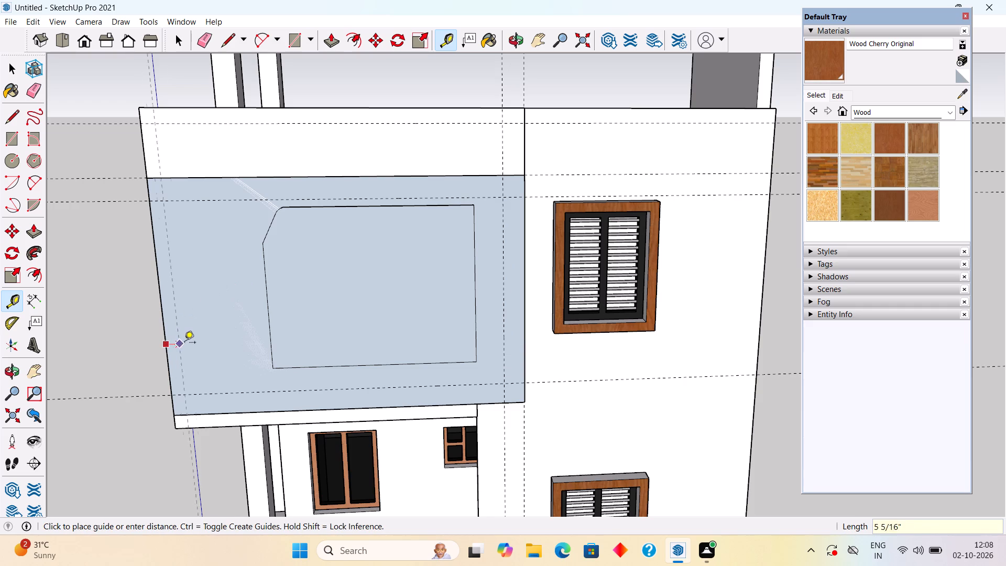
pyautogui.write('9"')
pyautogui.press('Return')
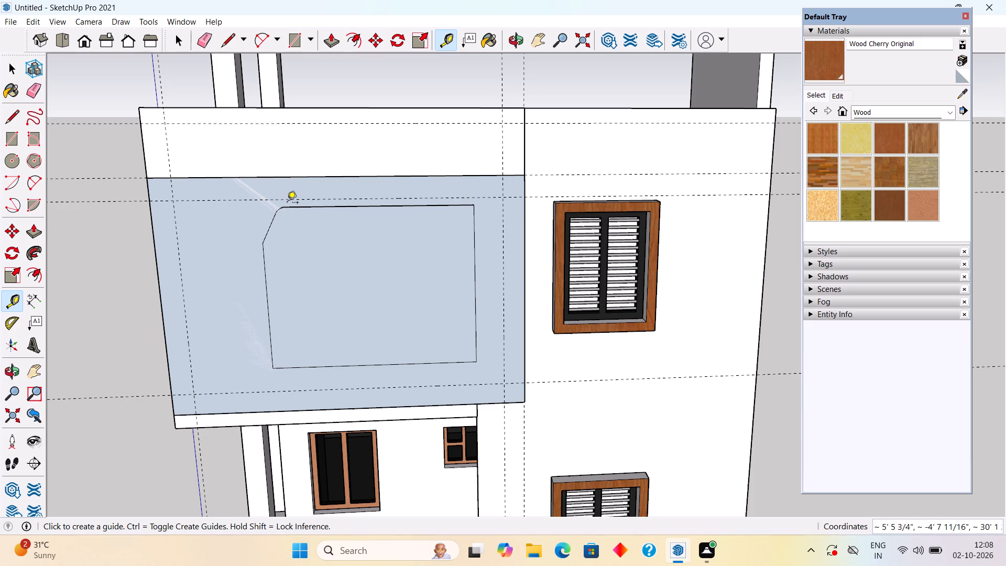
# Place a horizontal guide along the top edge of the balcony opening's outline.
pyautogui.click(302, 178)
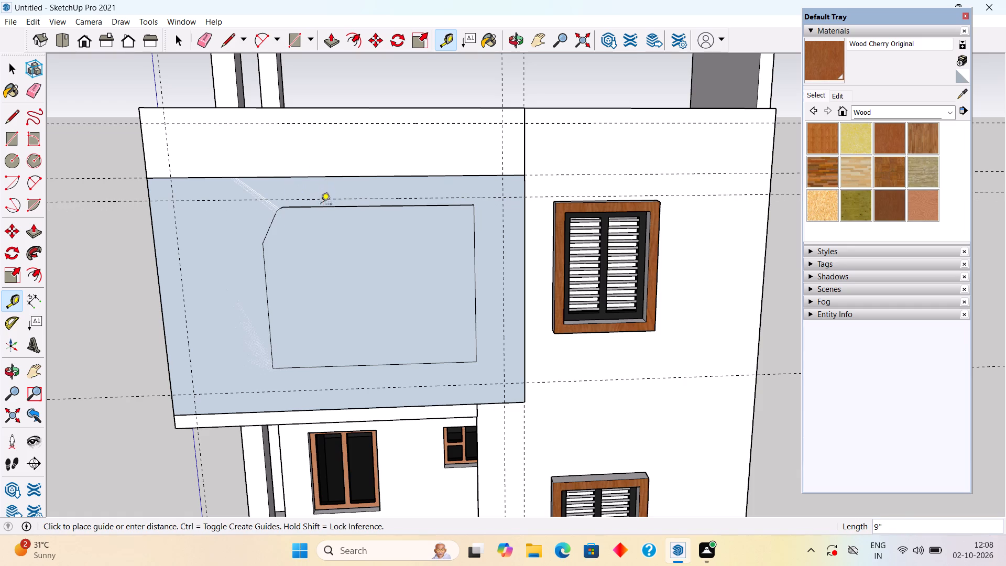
pyautogui.click(321, 211)
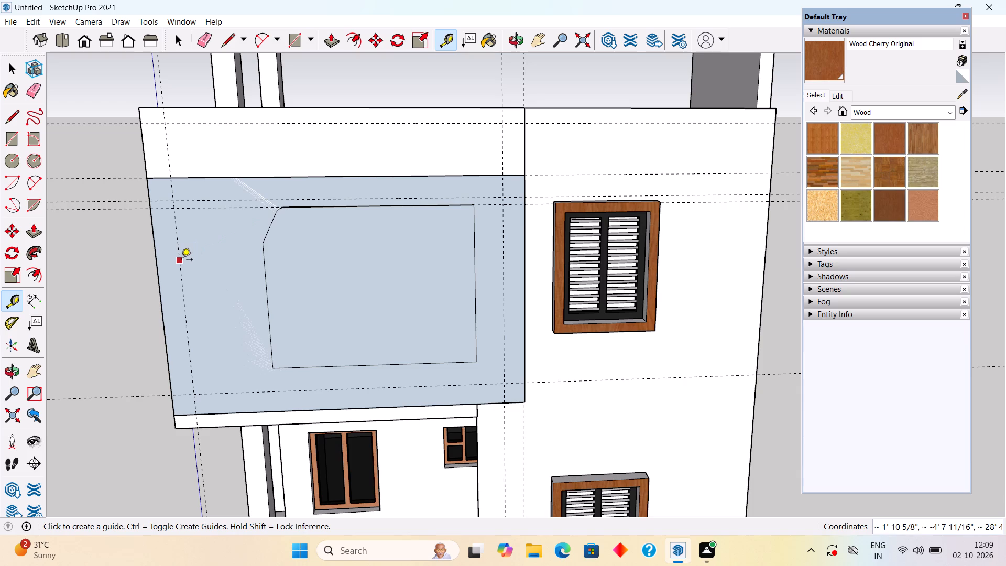
# Place a vertical guide 3' 3" inward from the left 9" guide and a second one 3" further in, at the opening's chamfered corner.
pyautogui.click(181, 260)
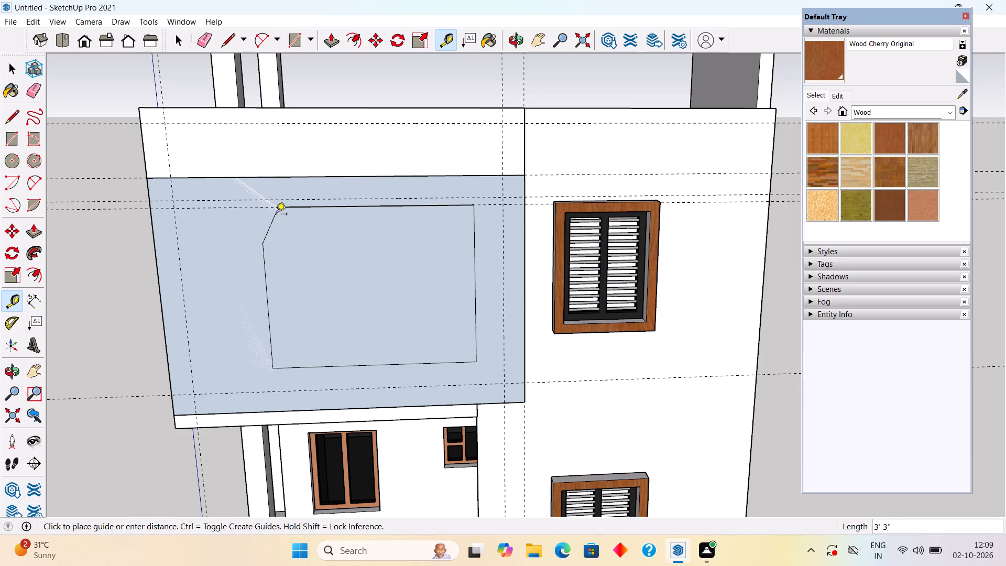
pyautogui.click(276, 215)
pyautogui.scroll(3, 283, 210)
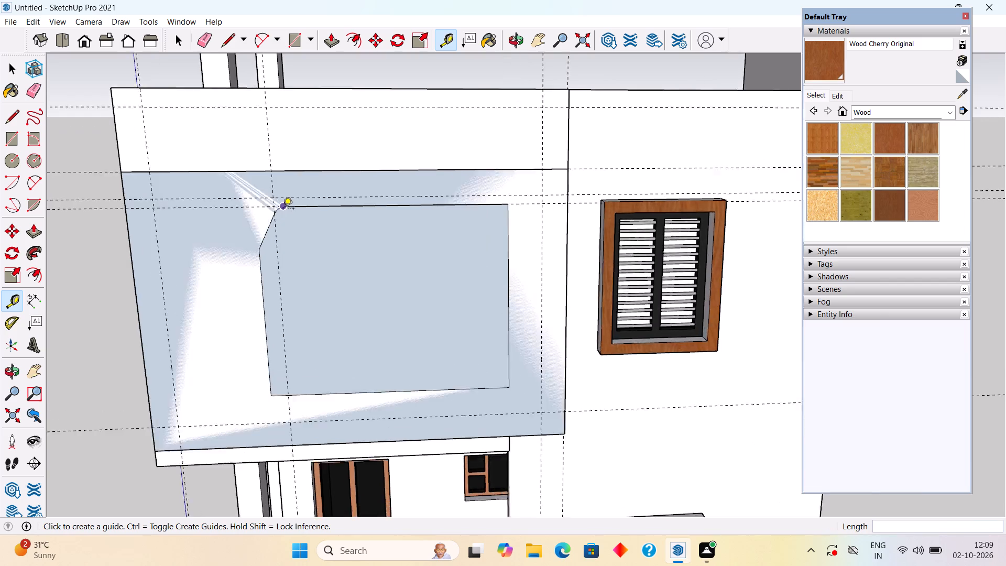
pyautogui.scroll(2, 283, 210)
pyautogui.scroll(-4, 283, 210)
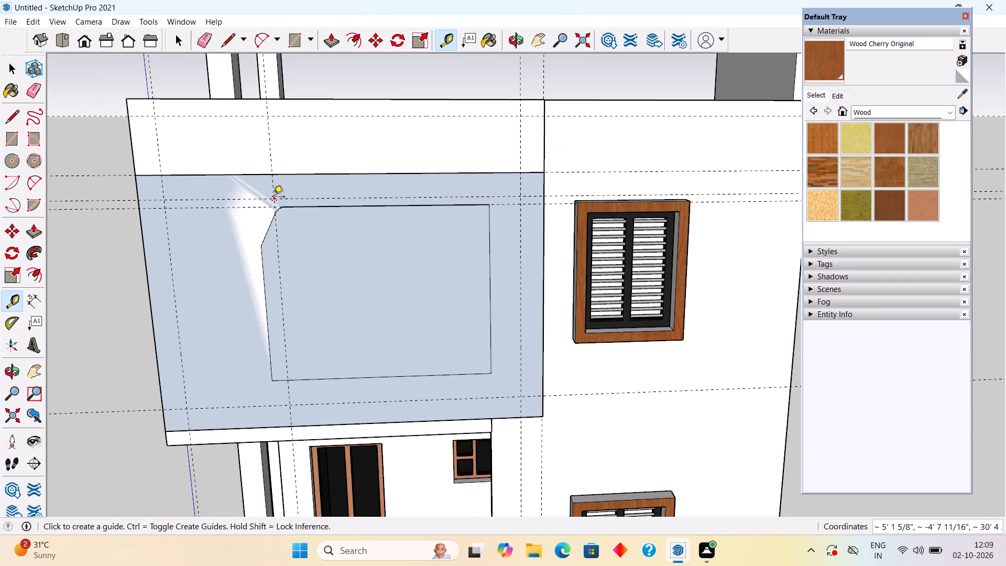
pyautogui.click(273, 190)
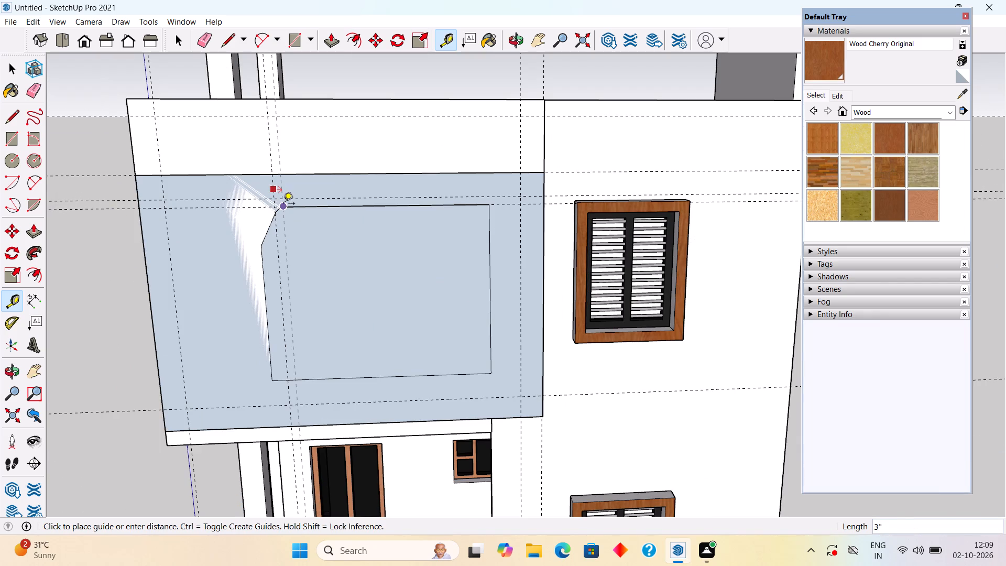
pyautogui.click(283, 204)
pyautogui.scroll(3, 292, 197)
pyautogui.scroll(-2, 292, 197)
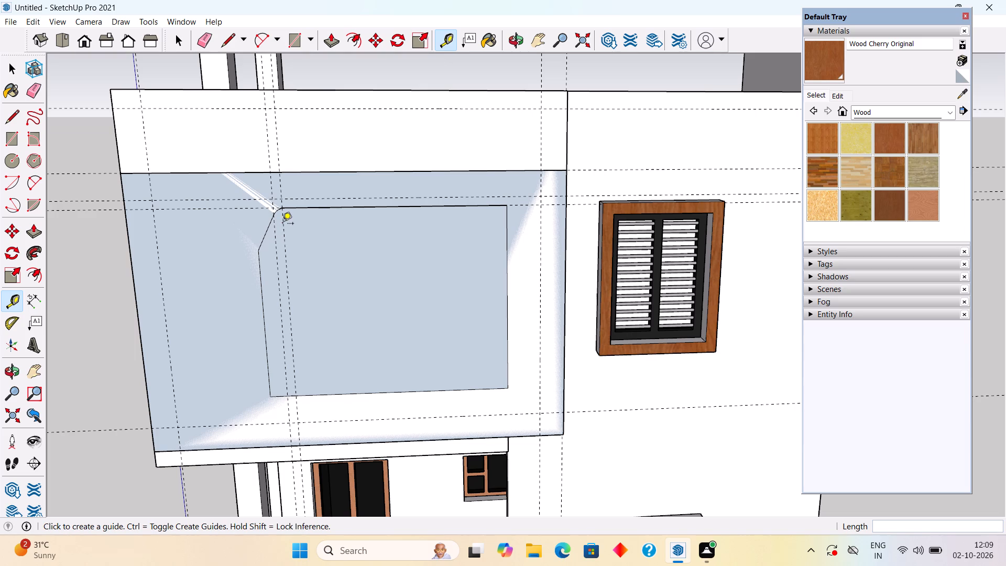
pyautogui.click(277, 262)
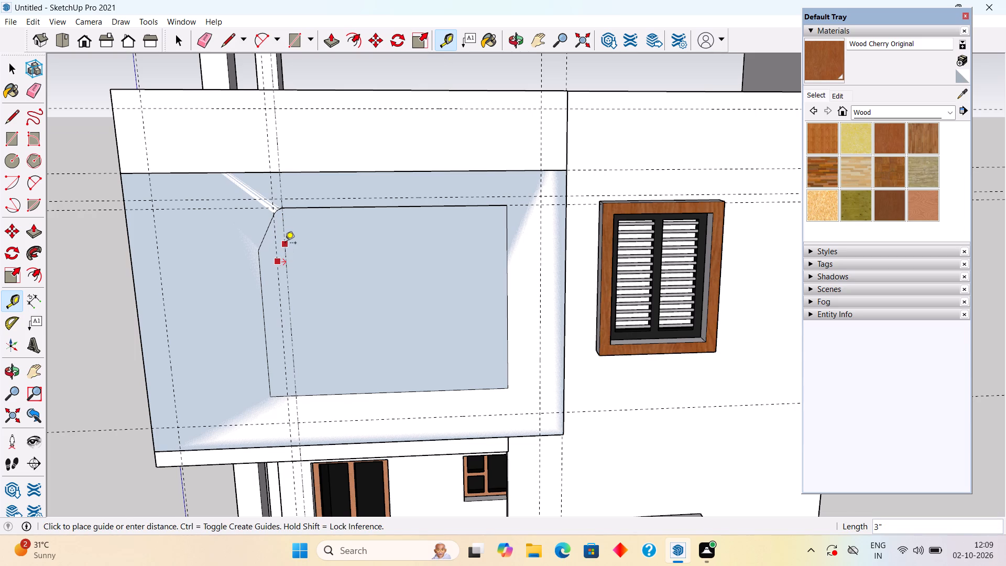
pyautogui.click(285, 244)
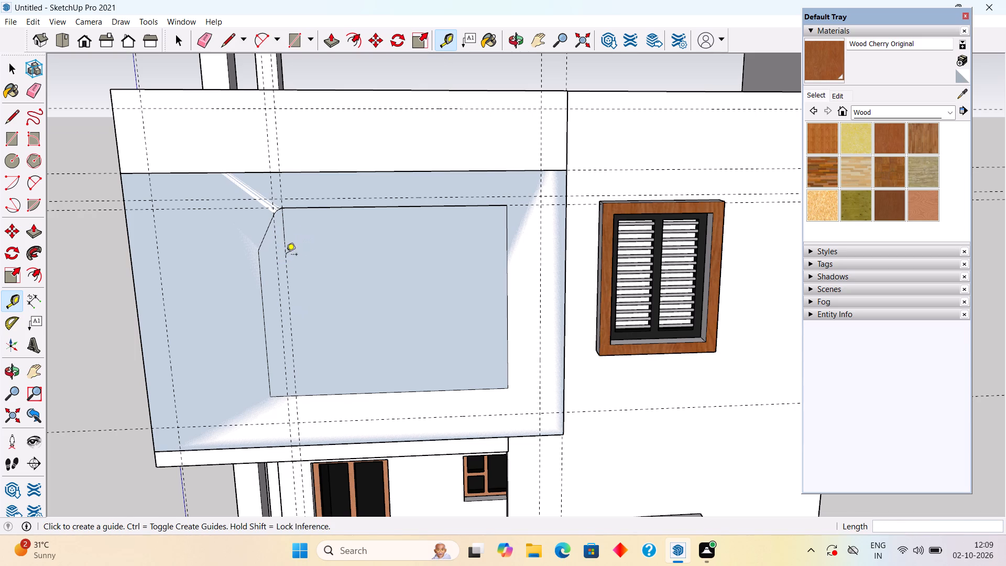
pyautogui.press('space')
# Place another vertical guide 3" to the right of the second guide at the opening's chamfered corner.
pyautogui.press('t')
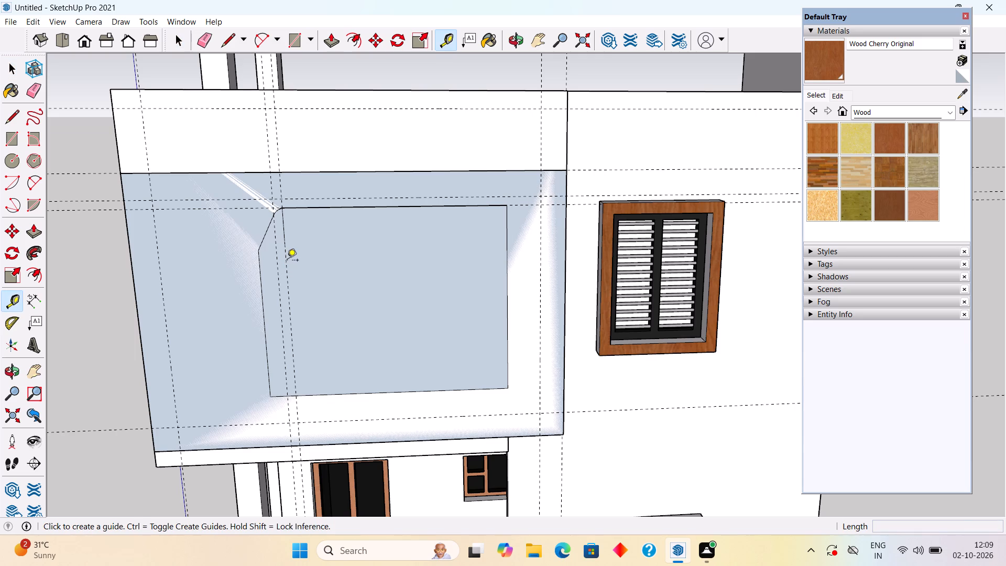
pyautogui.click(285, 267)
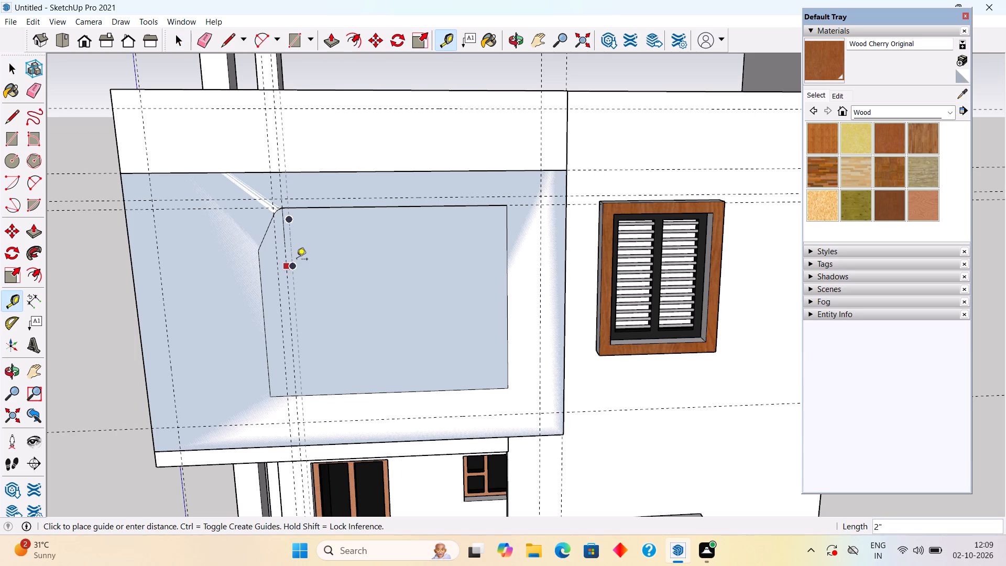
pyautogui.write('3"')
pyautogui.press('Return')
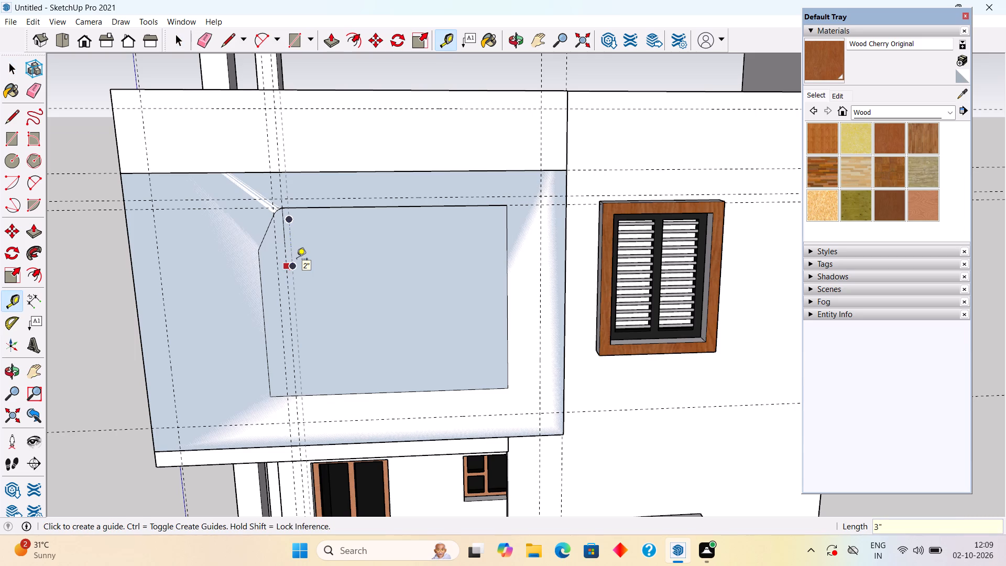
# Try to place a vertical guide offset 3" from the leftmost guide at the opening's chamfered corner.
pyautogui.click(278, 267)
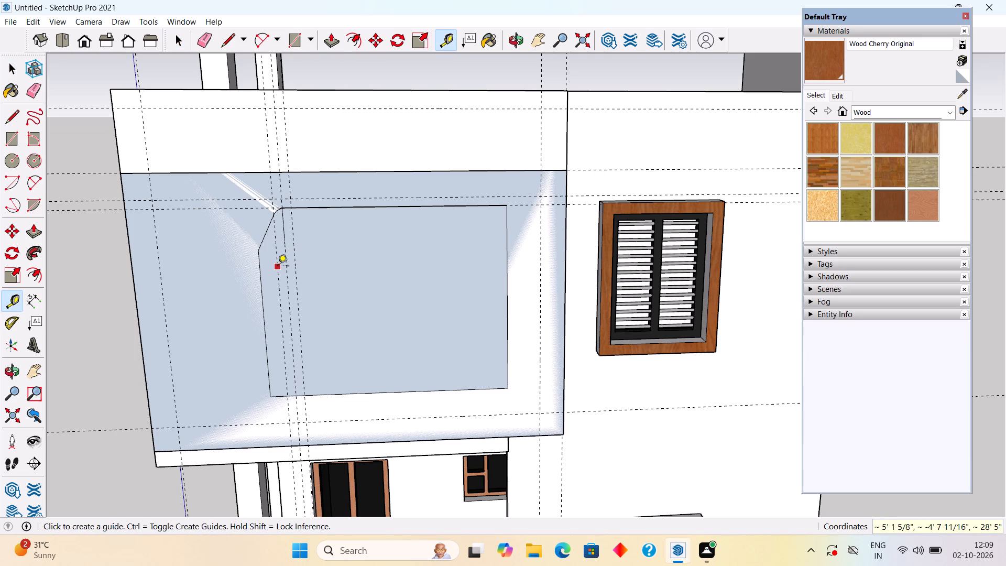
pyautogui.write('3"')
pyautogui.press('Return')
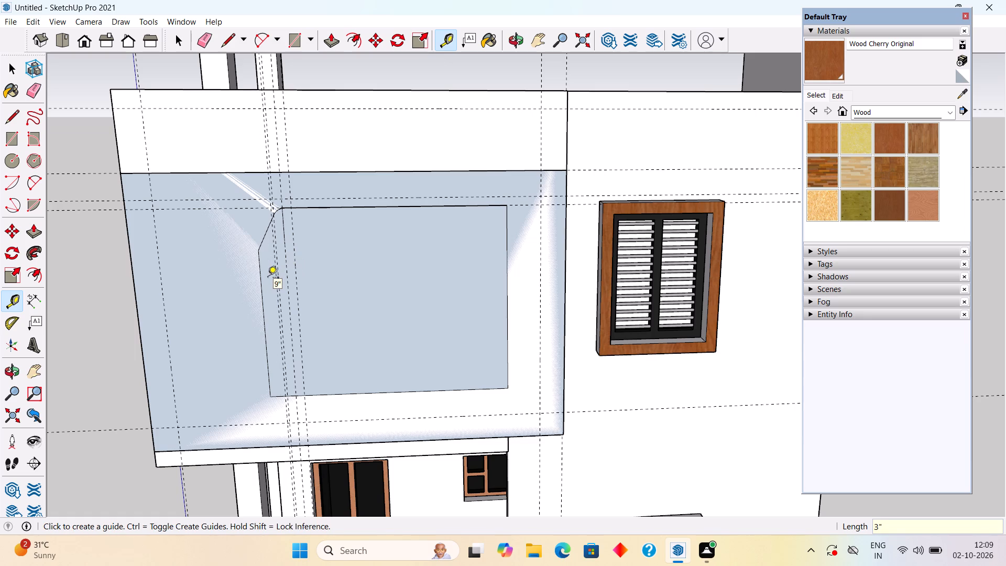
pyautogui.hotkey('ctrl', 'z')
# Place a vertical guide 3" to the left of the leftmost guide at the opening's chamfered corner.
pyautogui.click(275, 259)
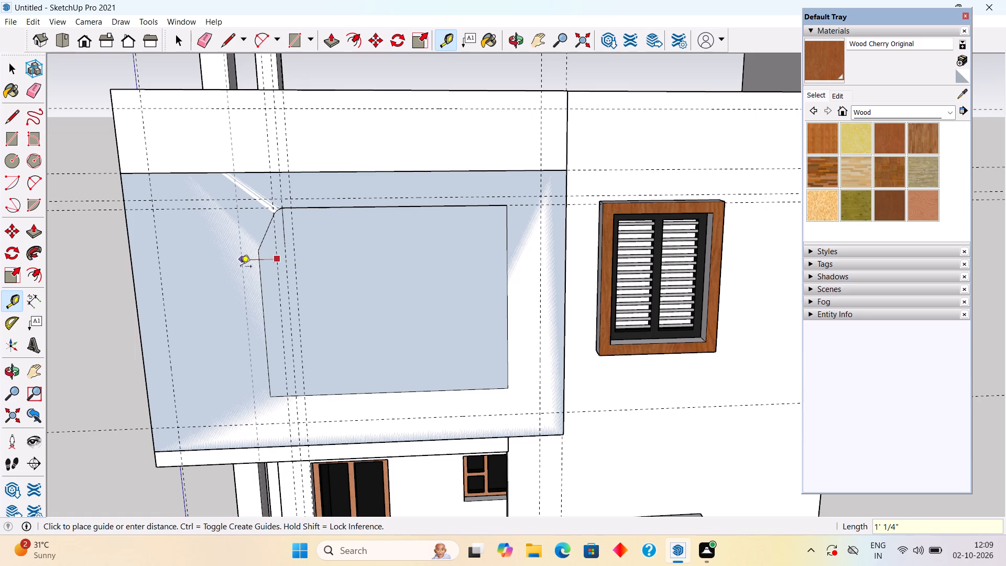
pyautogui.write('3"')
pyautogui.press('Return')
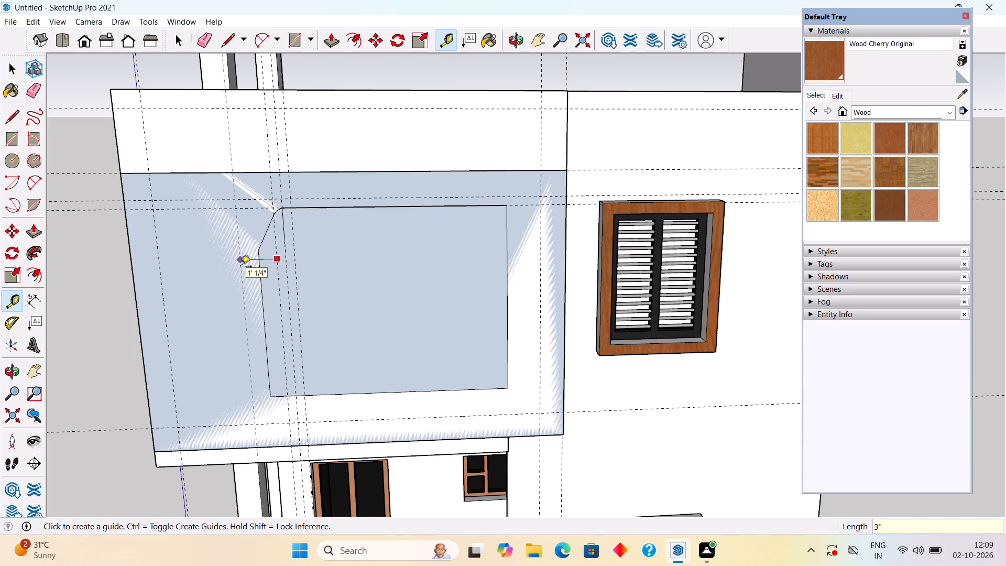
# Place horizontal guides 3" above the lower guide over the opening and 3" below the guide along the opening's top edge.
pyautogui.click(306, 199)
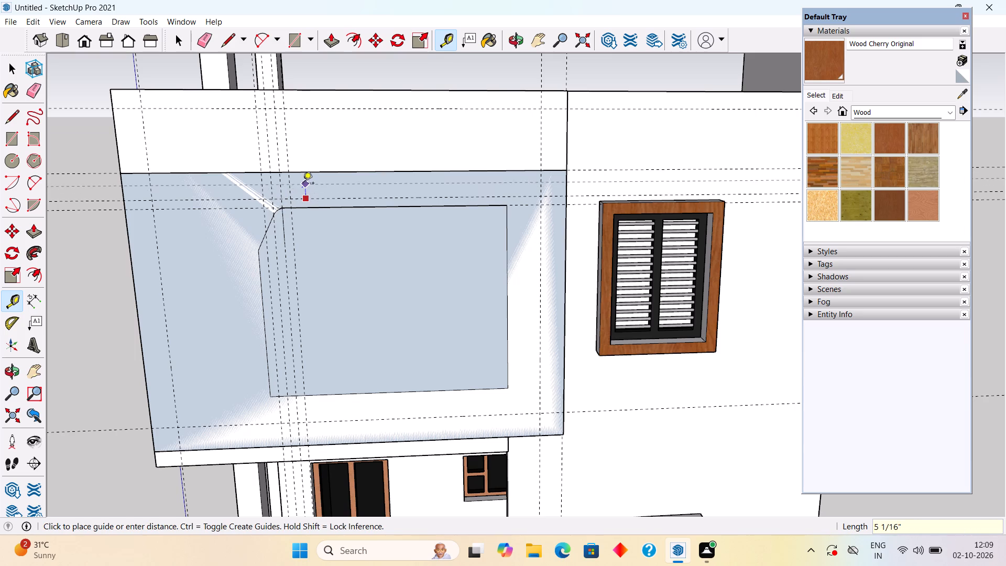
pyautogui.write('3"')
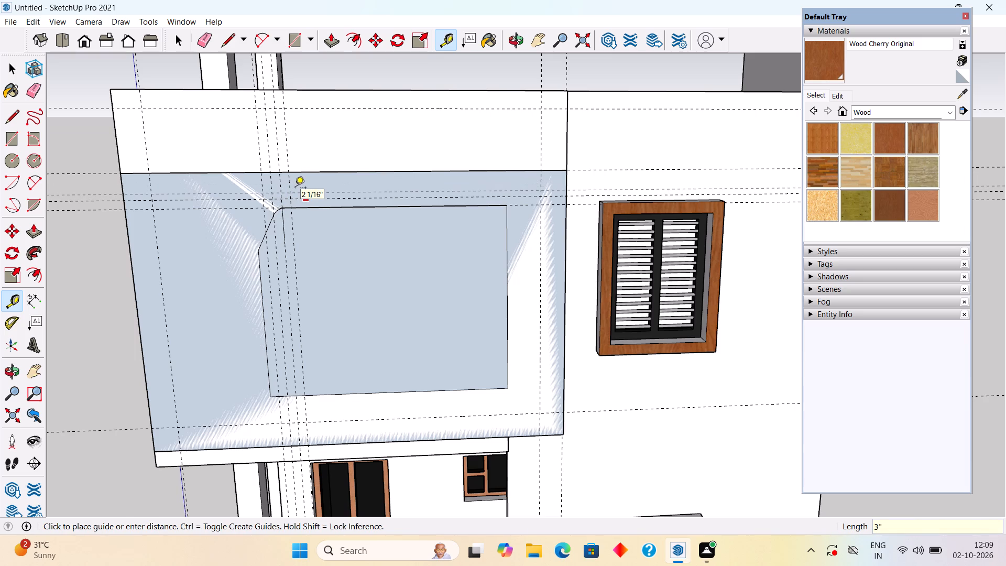
pyautogui.press('Return')
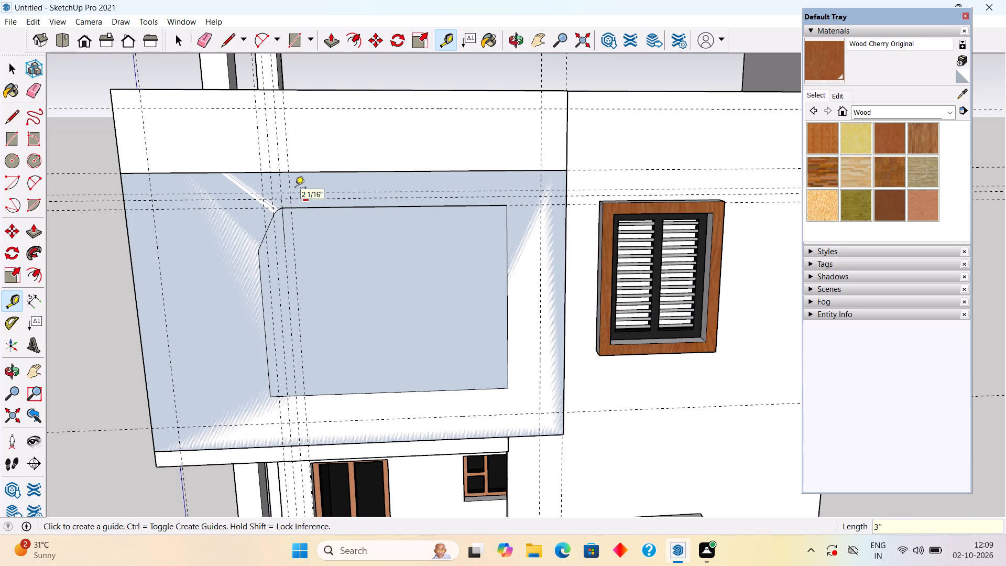
pyautogui.click(244, 207)
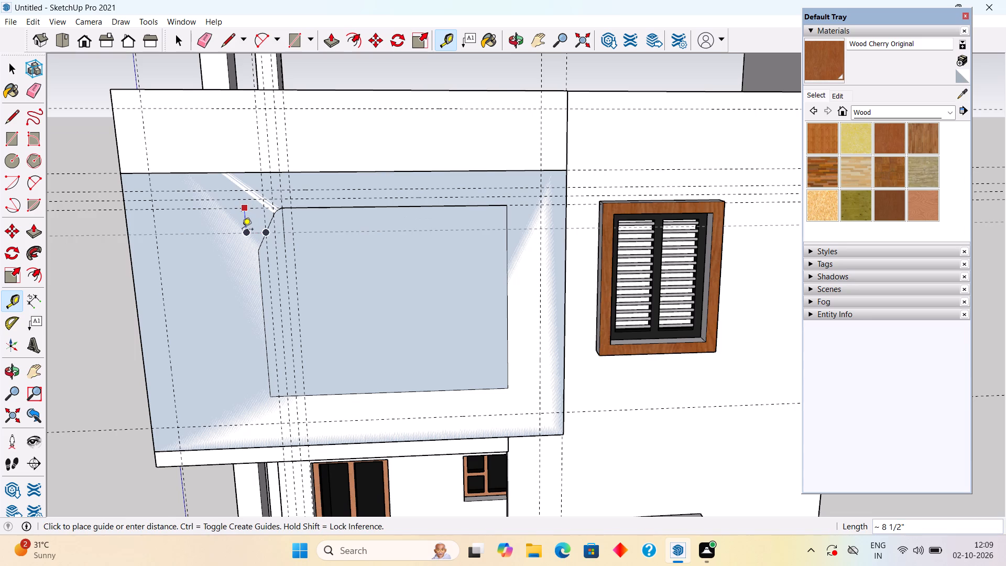
pyautogui.write('3"')
pyautogui.press('Return')
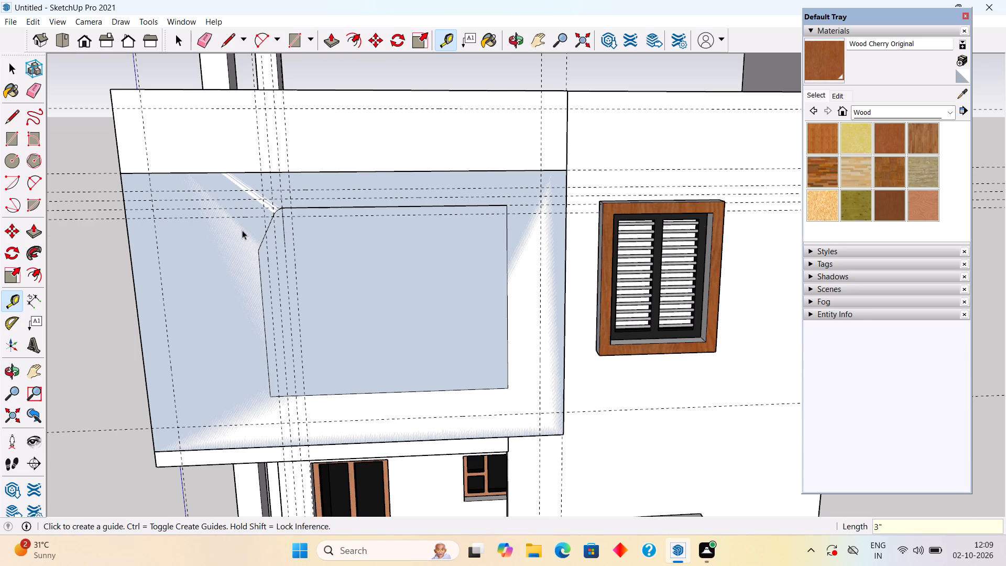
pyautogui.press('space')
pyautogui.scroll(2, 286, 211)
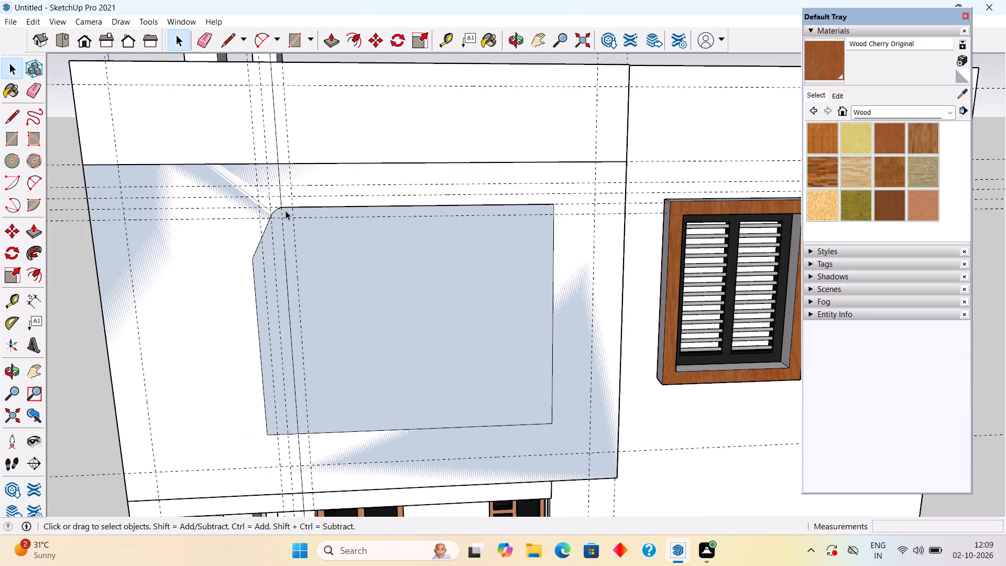
pyautogui.scroll(-6, 296, 203)
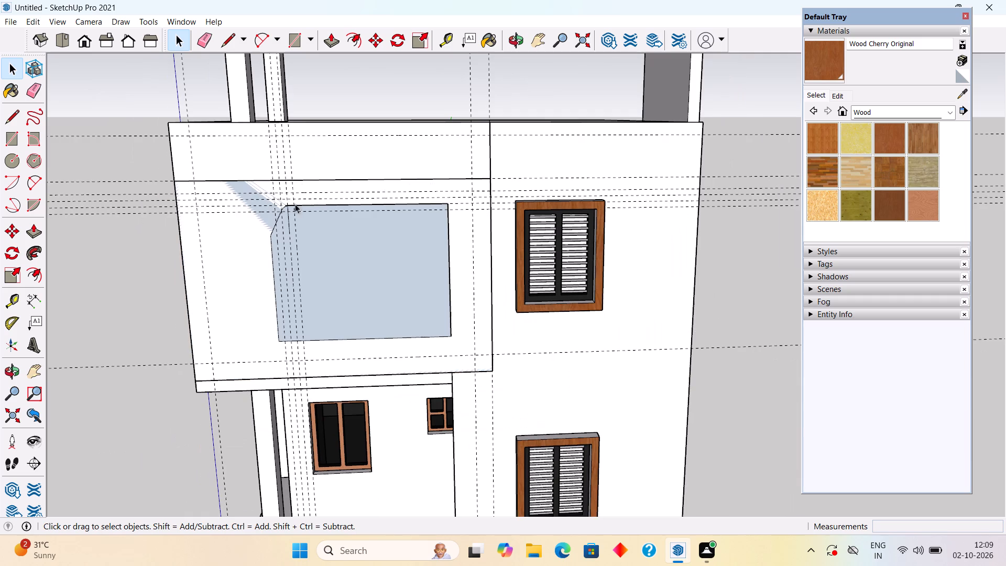
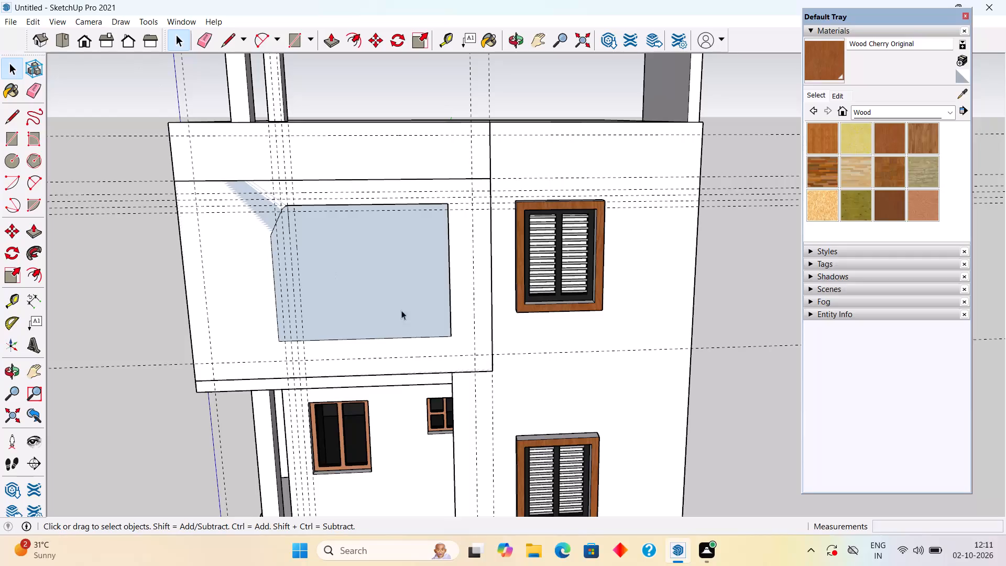
# Draw an arc with a 3/4" bulge around the opening's chamfered corner, from the leftmost close-set guide to the third vertical guide.
pyautogui.scroll(3, 421, 322)
pyautogui.scroll(7, 277, 203)
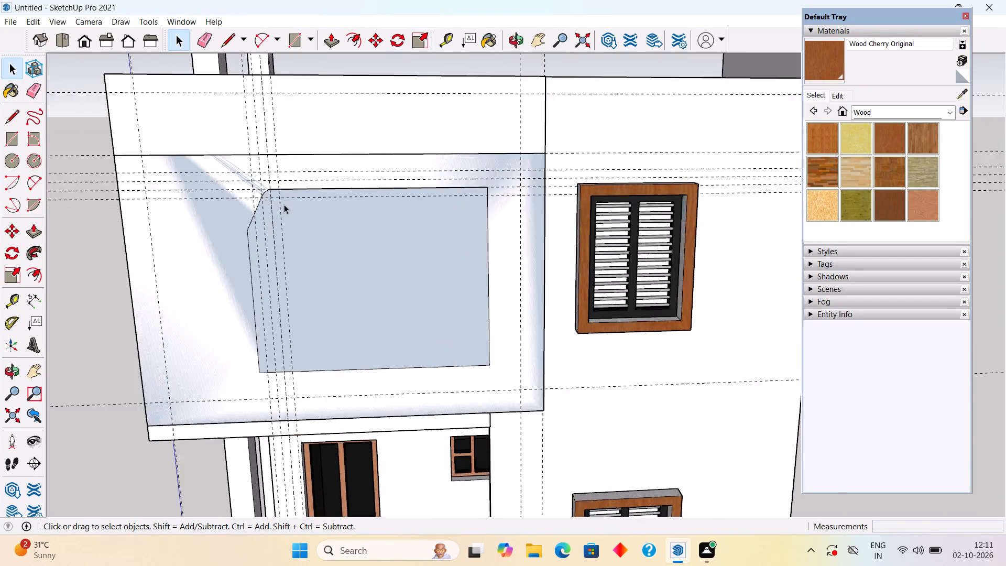
pyautogui.scroll(3, 284, 204)
pyautogui.scroll(3, 238, 193)
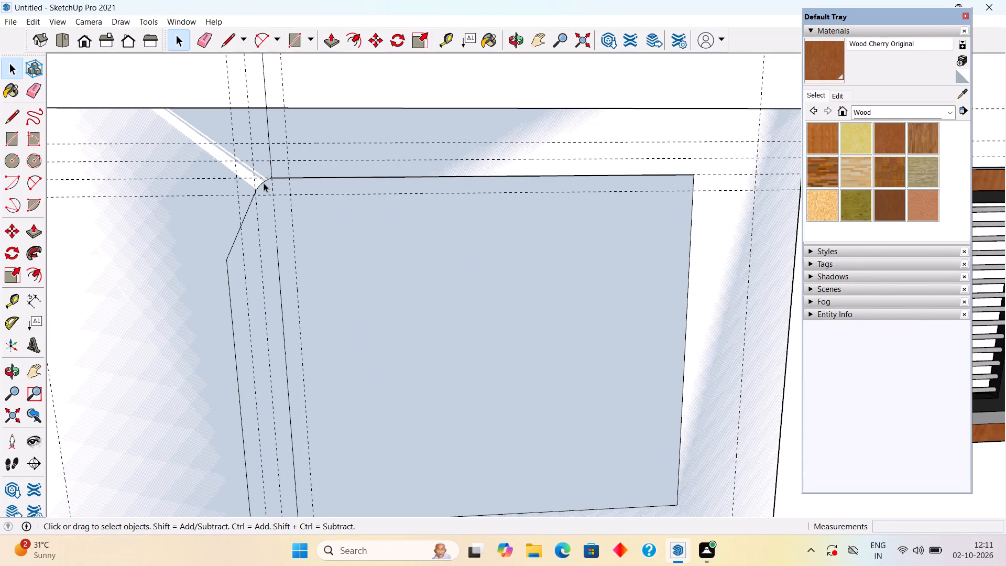
pyautogui.press('a')
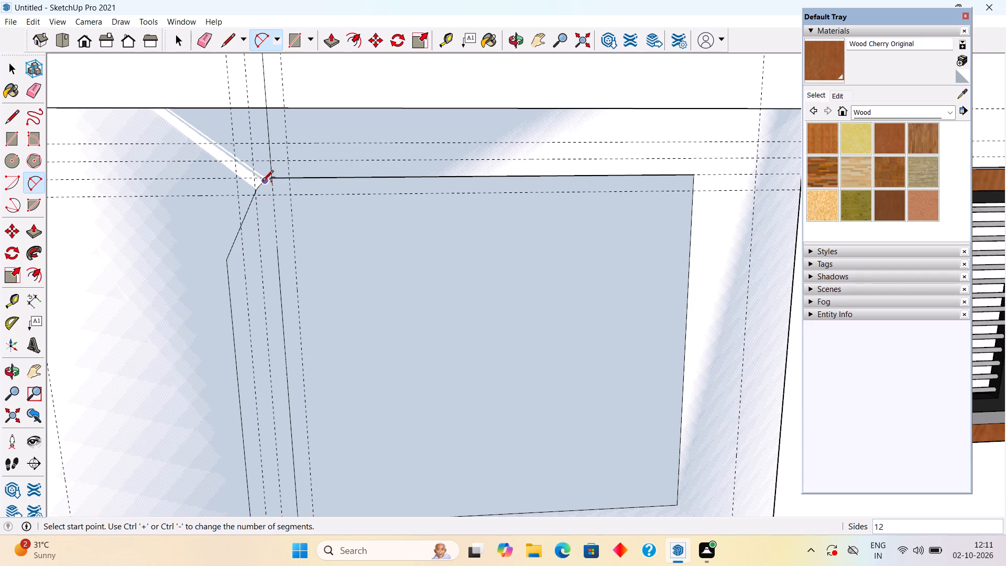
pyautogui.click(238, 199)
pyautogui.click(270, 162)
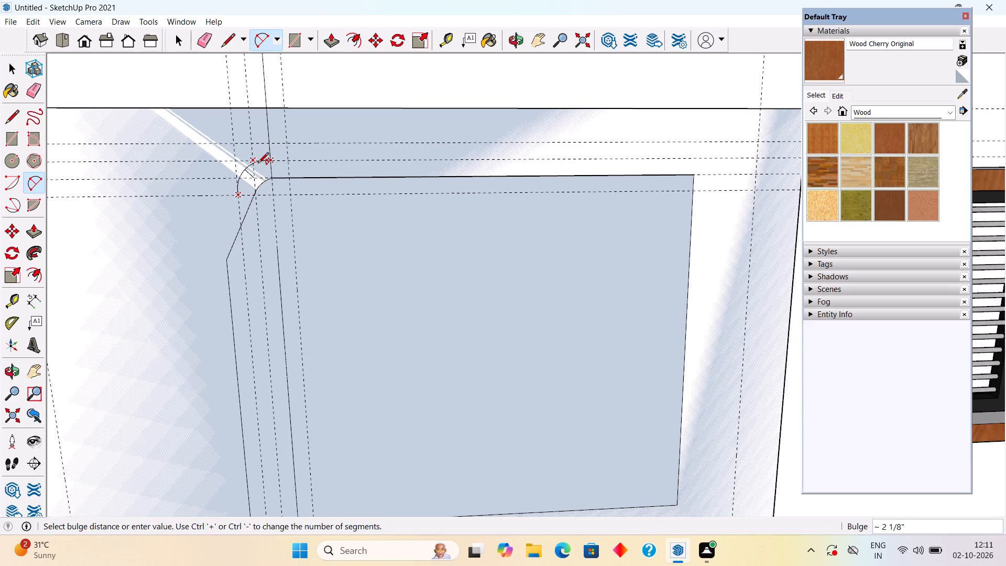
pyautogui.scroll(4, 263, 169)
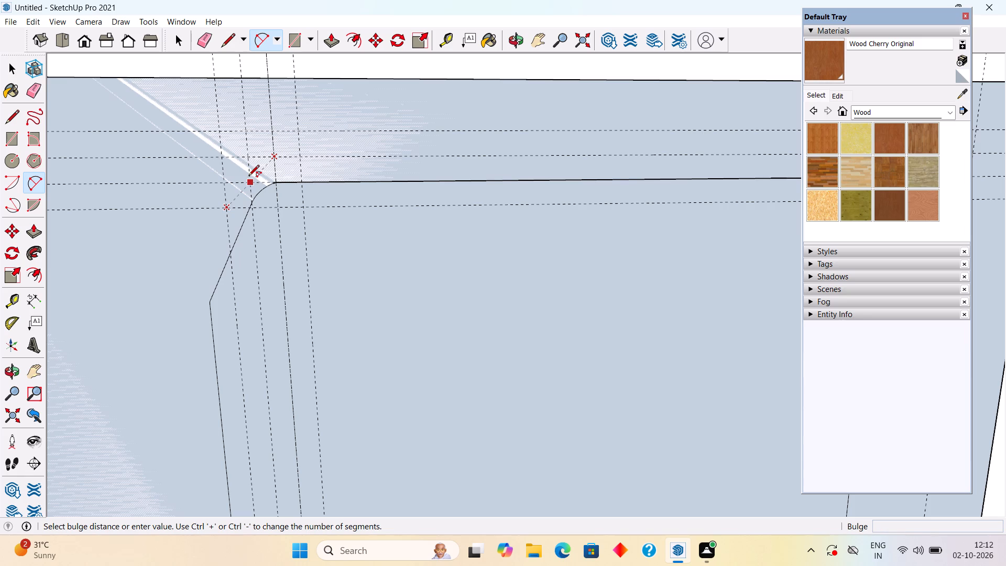
pyautogui.click(241, 180)
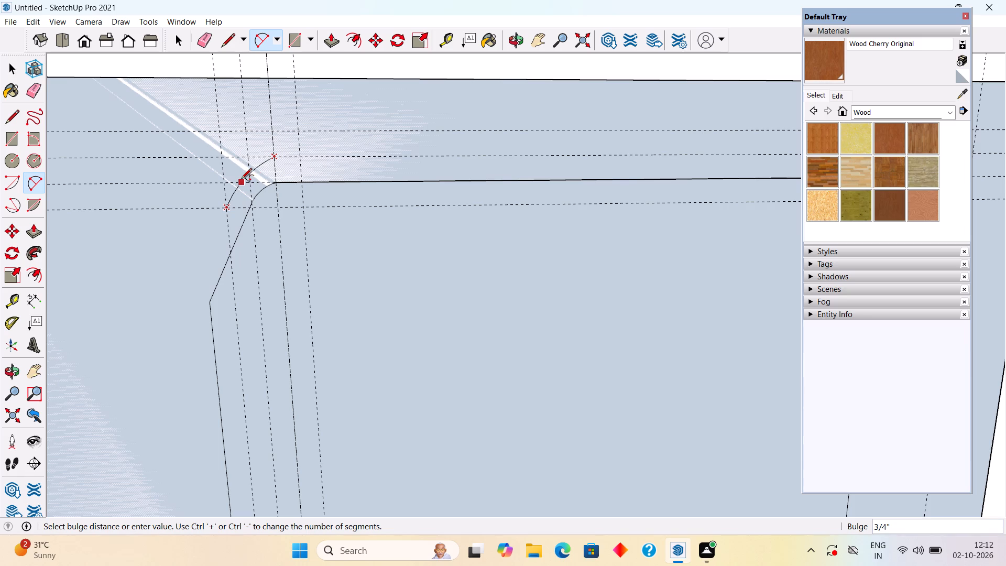
pyautogui.press('space')
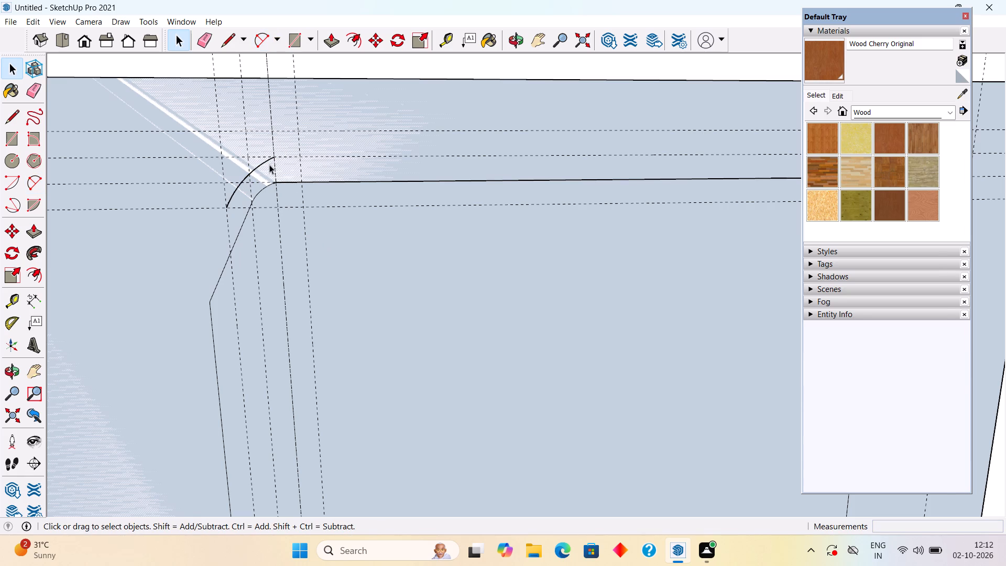
# Draw a sloped line about 6' 4" long from the arc's lower end down to the vertical guide near the panel's left edge.
pyautogui.scroll(-10, 269, 165)
pyautogui.scroll(2, 238, 208)
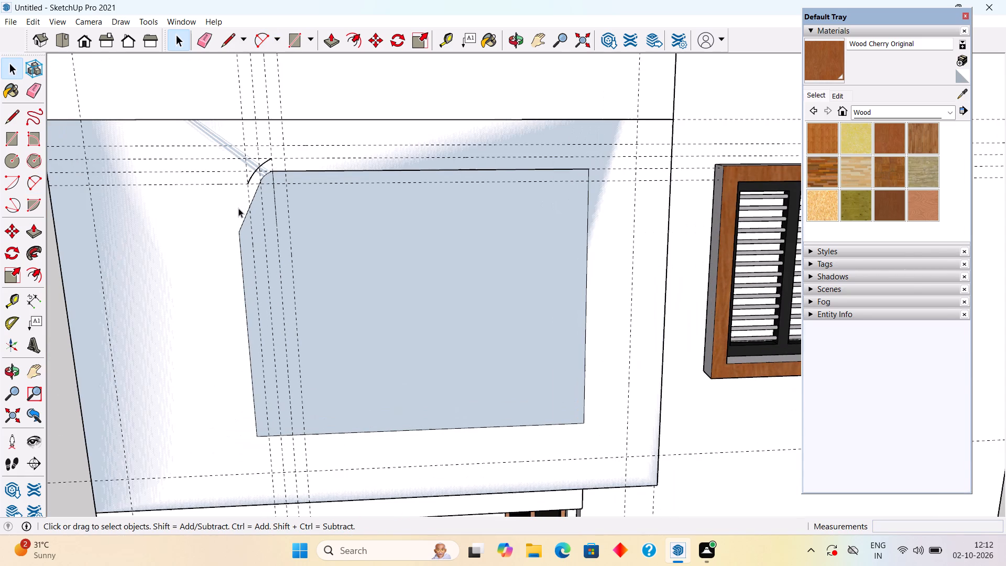
pyautogui.press('l')
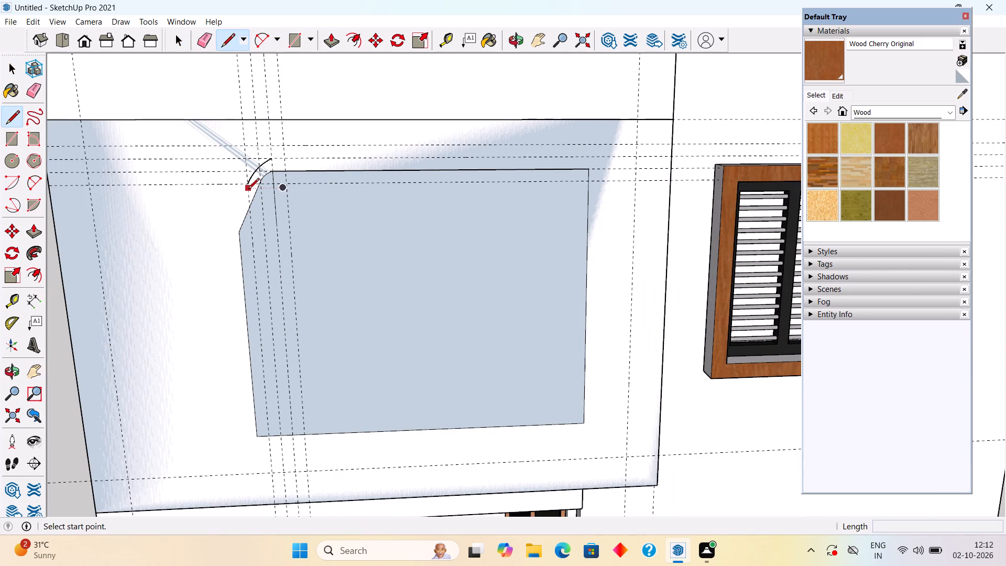
pyautogui.click(248, 186)
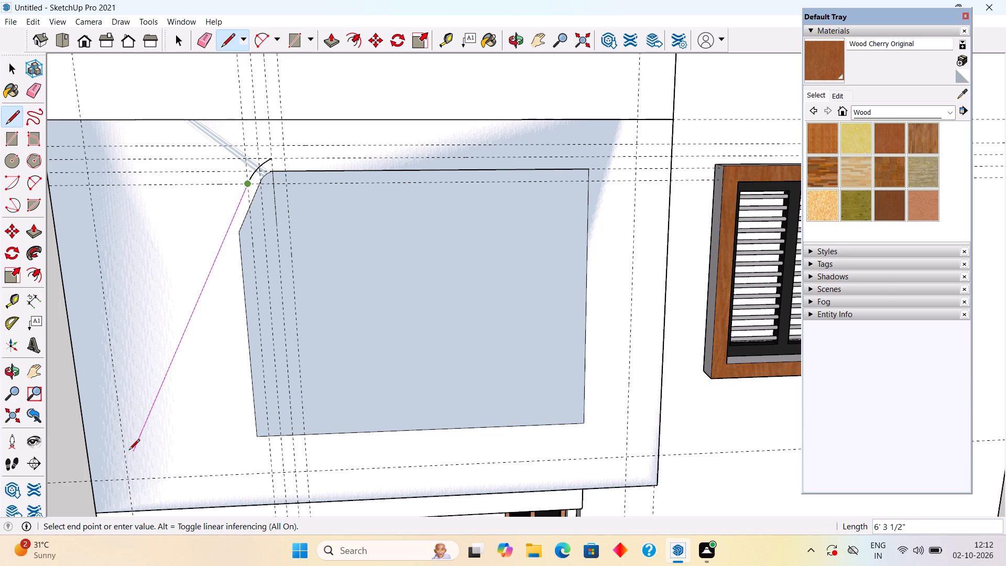
pyautogui.click(129, 453)
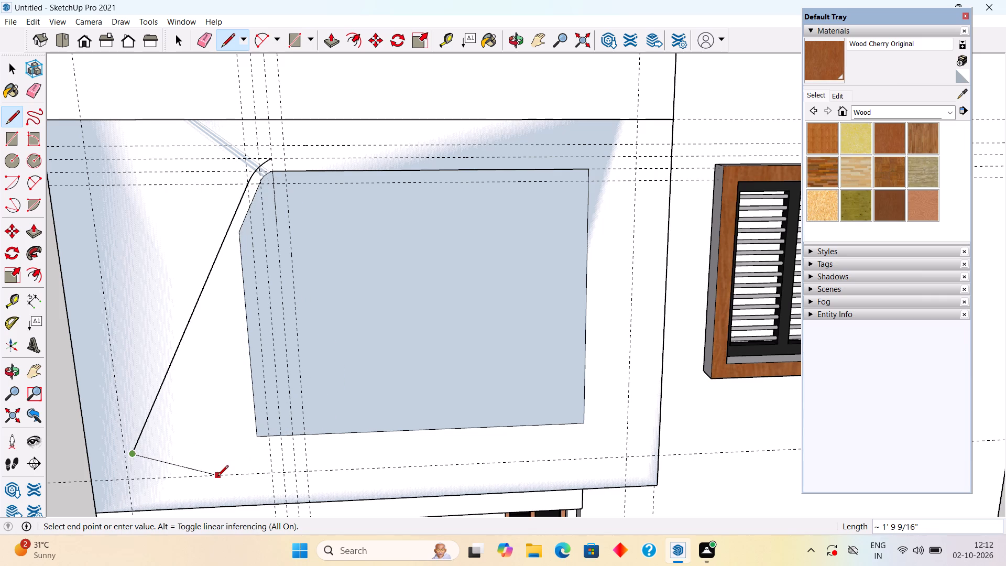
# Round the lower-left corner with an arc of about 2 3/16" bulge from the sloped line's end to the bottom horizontal guide.
pyautogui.press('a')
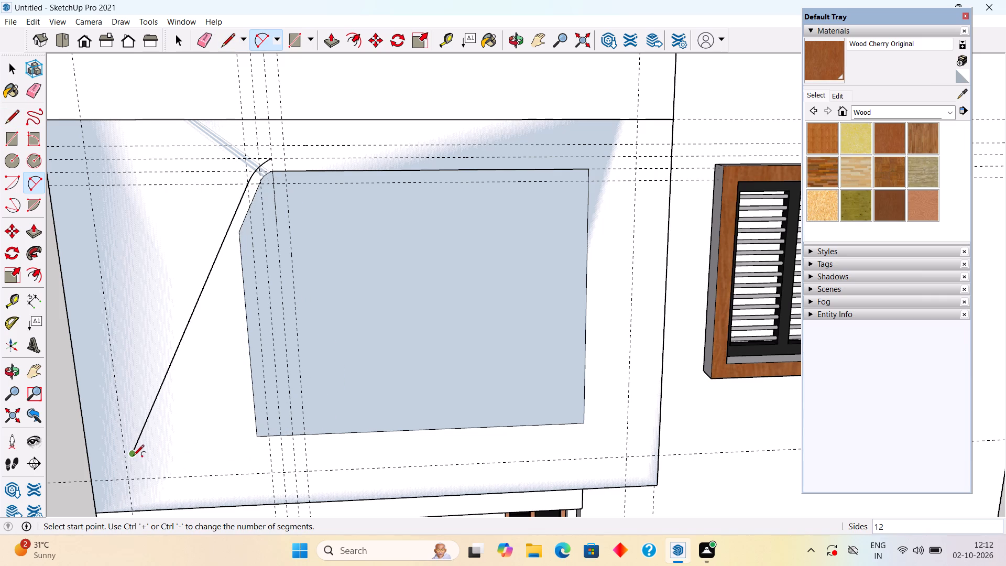
pyautogui.click(133, 456)
pyautogui.click(152, 480)
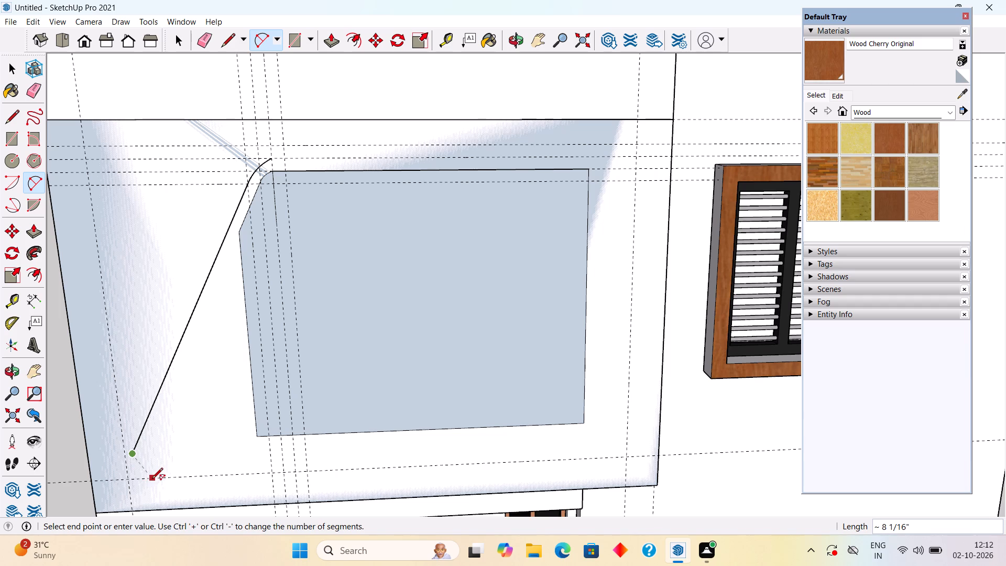
pyautogui.click(148, 483)
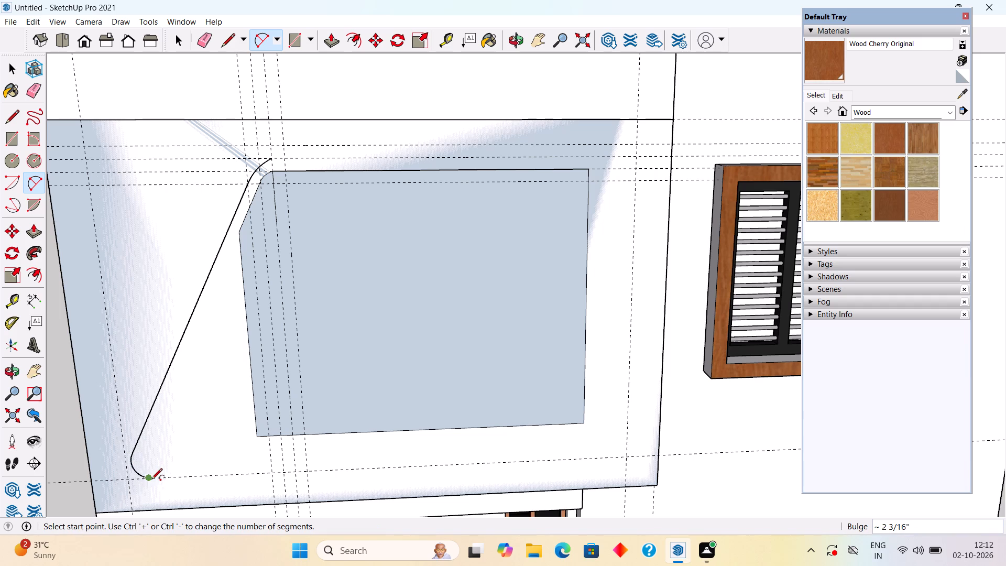
pyautogui.click(156, 478)
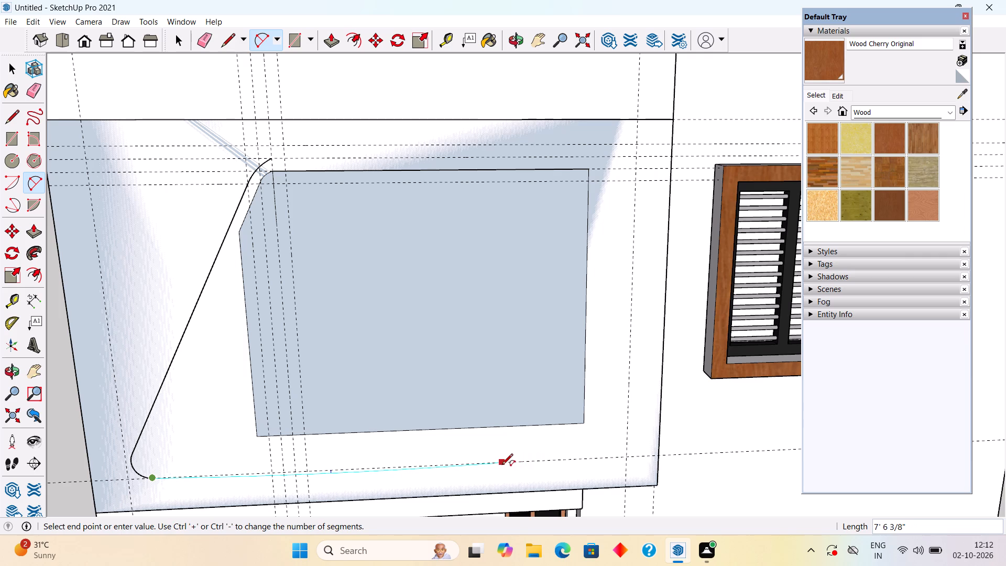
pyautogui.press('space')
# Place a vertical guide 2' to the left of the guide near the panel's right edge.
pyautogui.press('t')
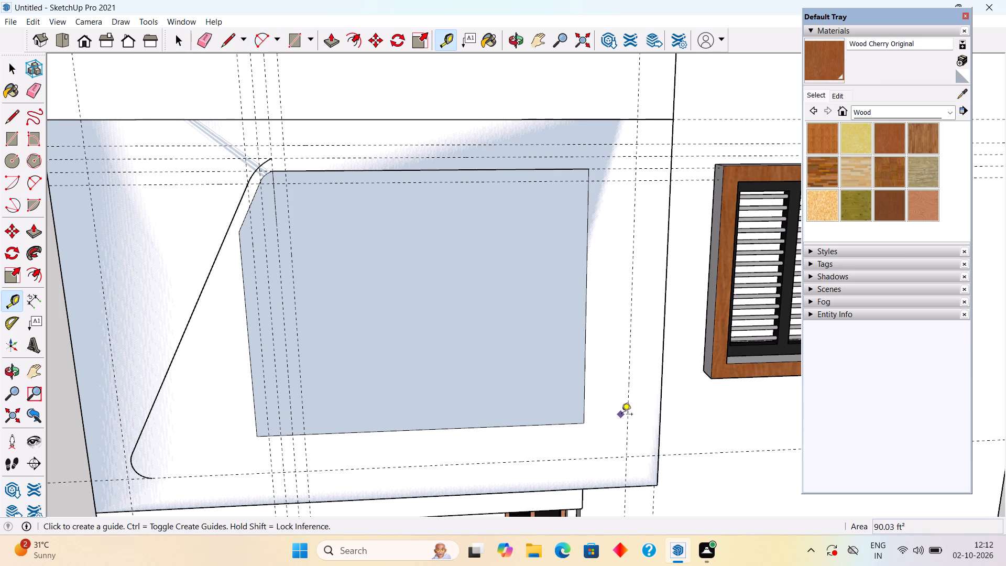
pyautogui.click(629, 414)
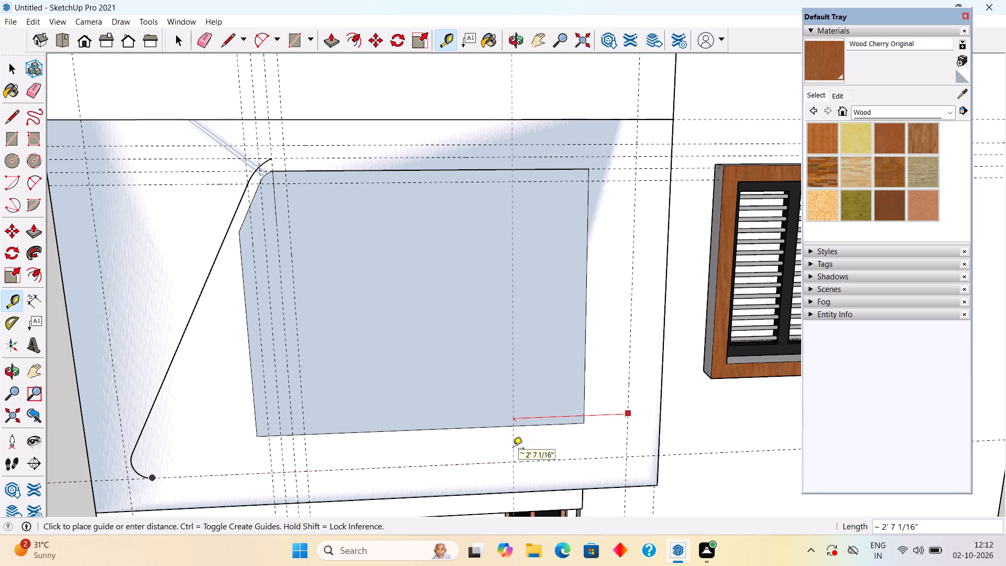
pyautogui.write("2'")
pyautogui.press('Return')
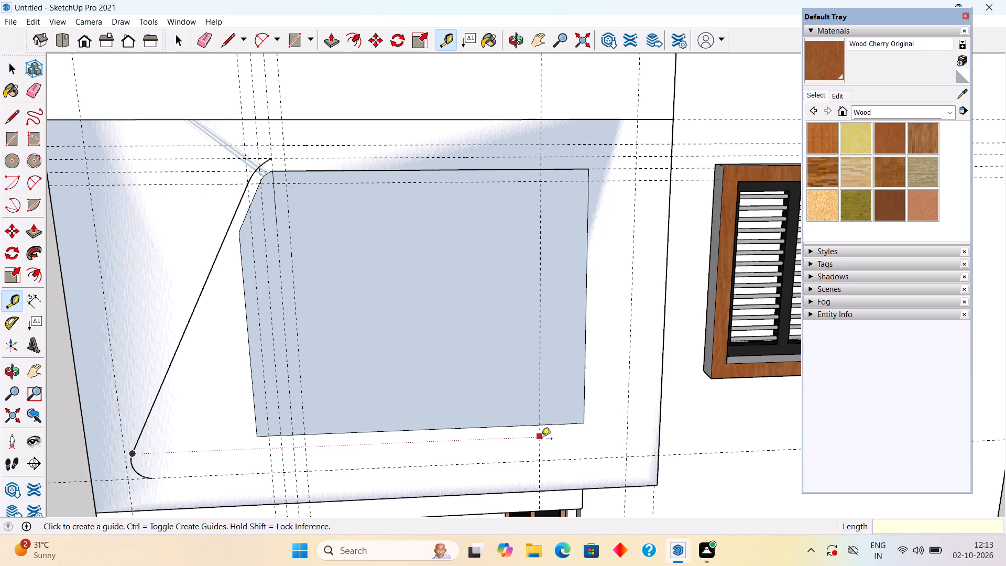
pyautogui.click(541, 440)
pyautogui.press('space')
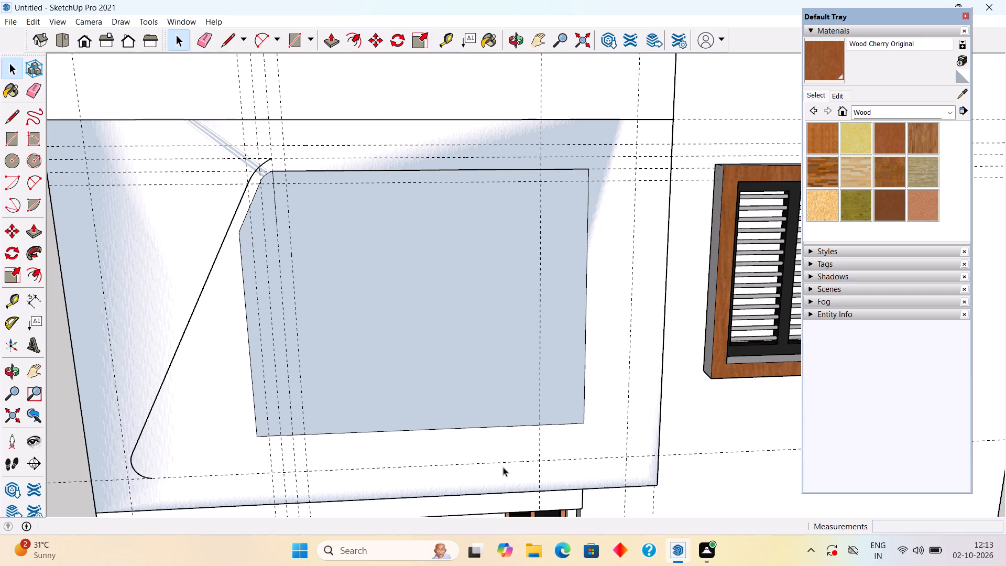
# Place another vertical guide 9" to the left of the new 2' offset guide.
pyautogui.press('t')
pyautogui.click(543, 448)
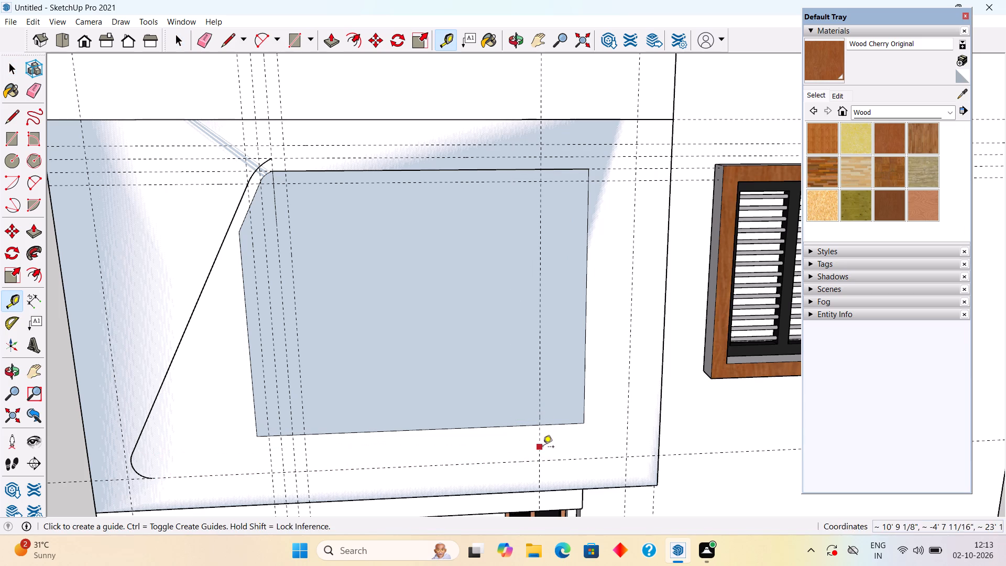
pyautogui.write('9"')
pyautogui.press('Return')
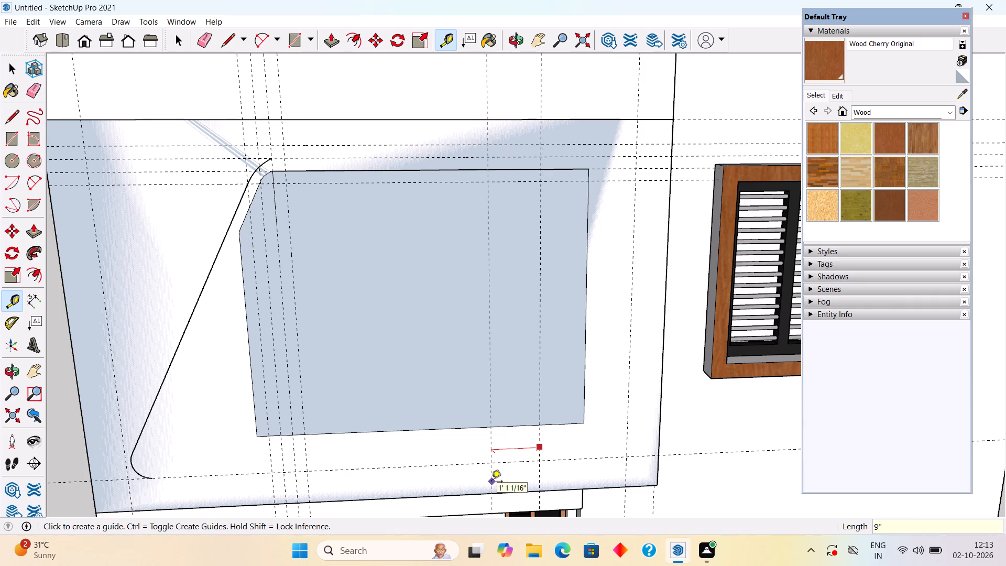
pyautogui.press('space')
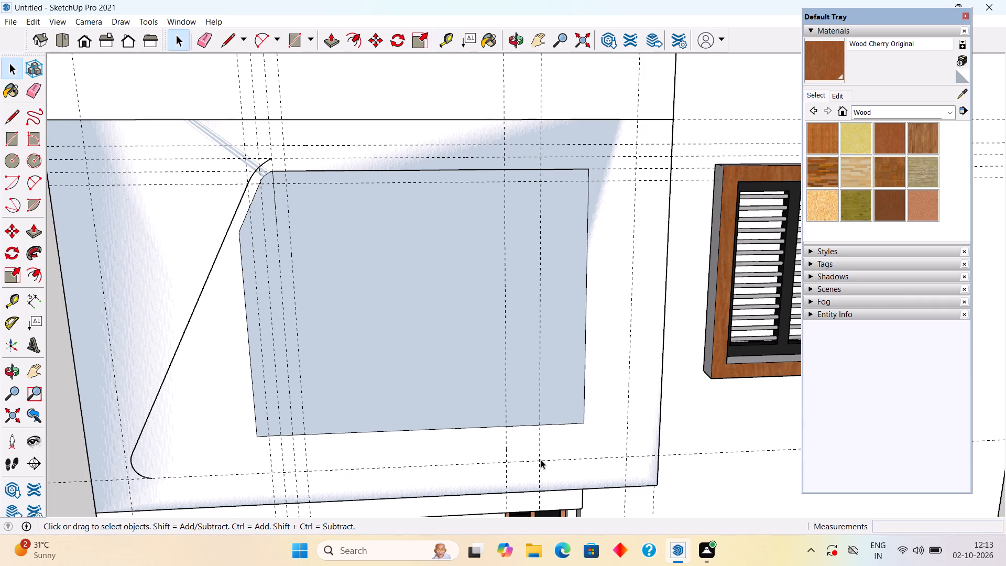
# Draw a line about 7' 8" long along the bottom guide from the lower-left arc to the 9" offset guide.
pyautogui.press('l')
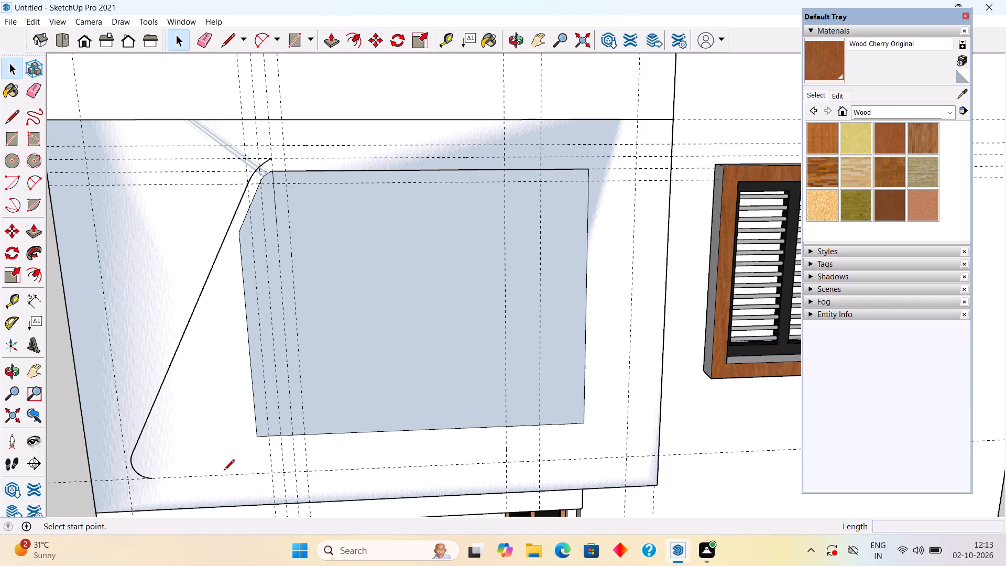
pyautogui.click(155, 477)
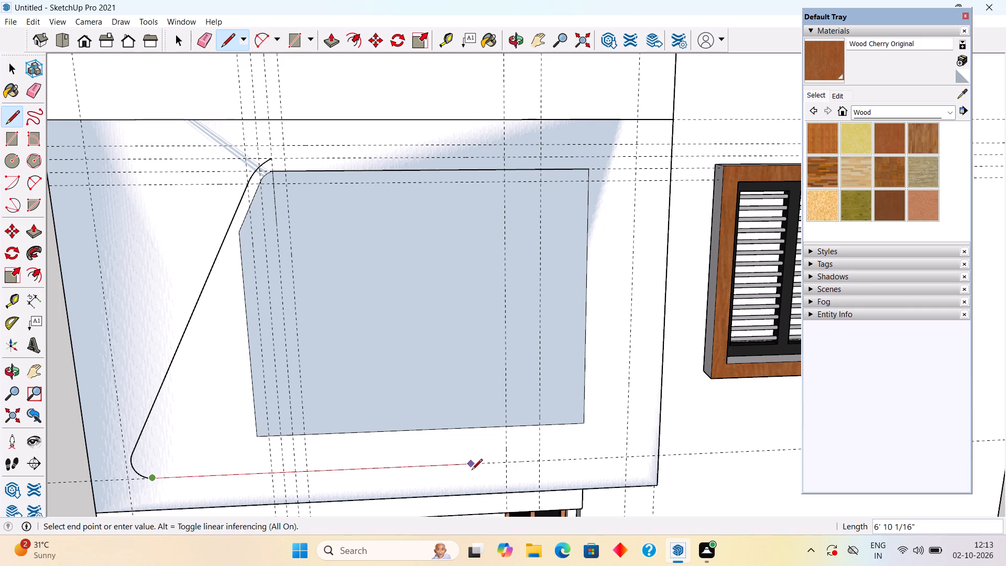
pyautogui.click(505, 467)
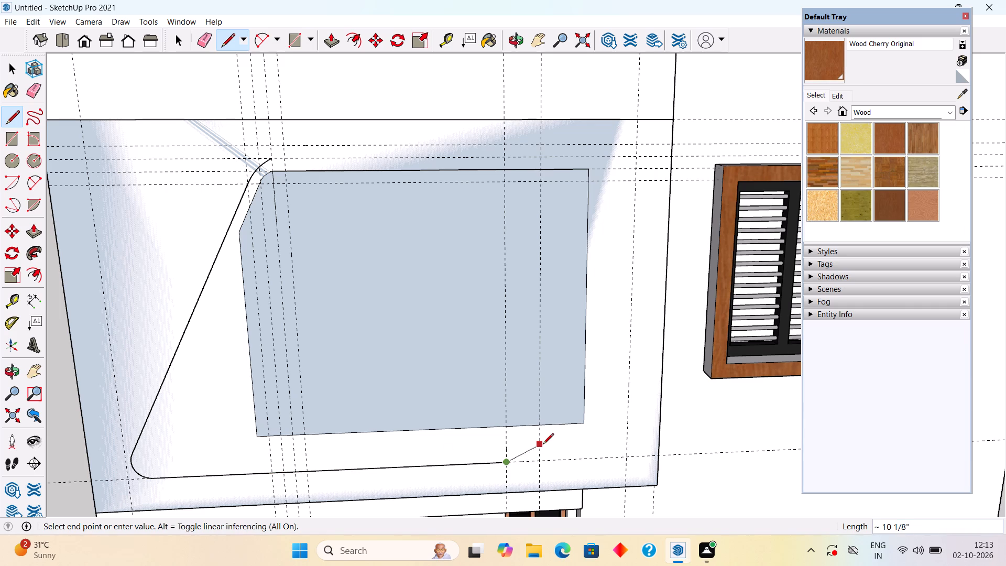
# Draw a tangent arc about 11 3/8" across from the bottom line's right end up to the 2' offset guide.
pyautogui.press('a')
pyautogui.click(510, 464)
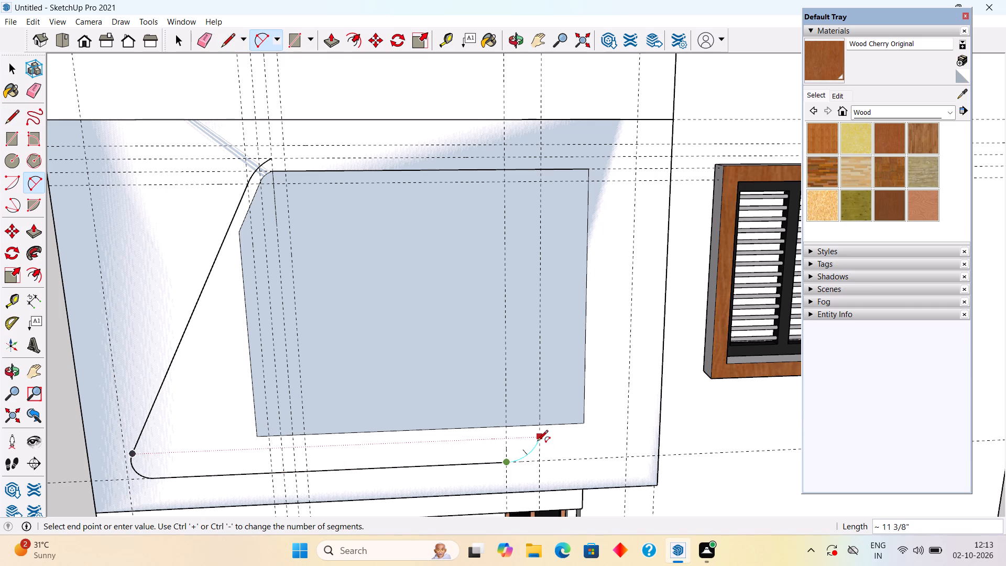
pyautogui.click(537, 442)
pyautogui.click(539, 436)
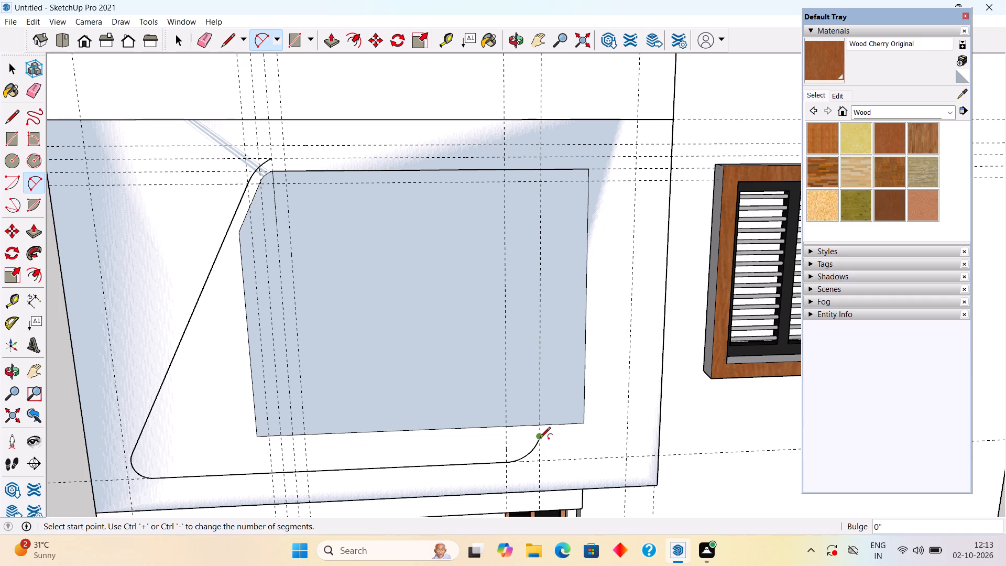
# Draw a sloped line from the lower-right arc's upper end to the lowest of the upper horizontal guides, near the right vertical guide.
pyautogui.press('l')
pyautogui.click(540, 439)
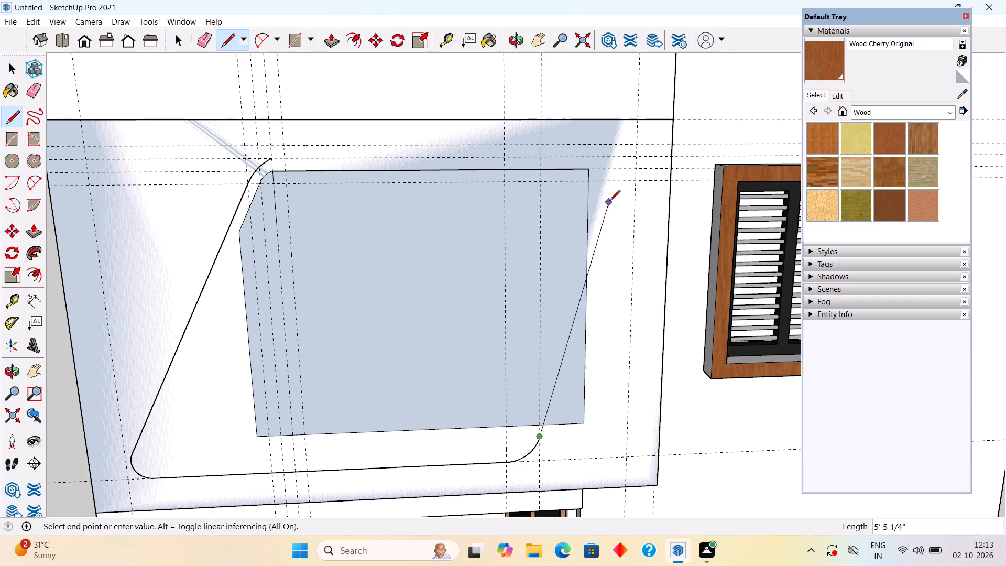
pyautogui.click(622, 195)
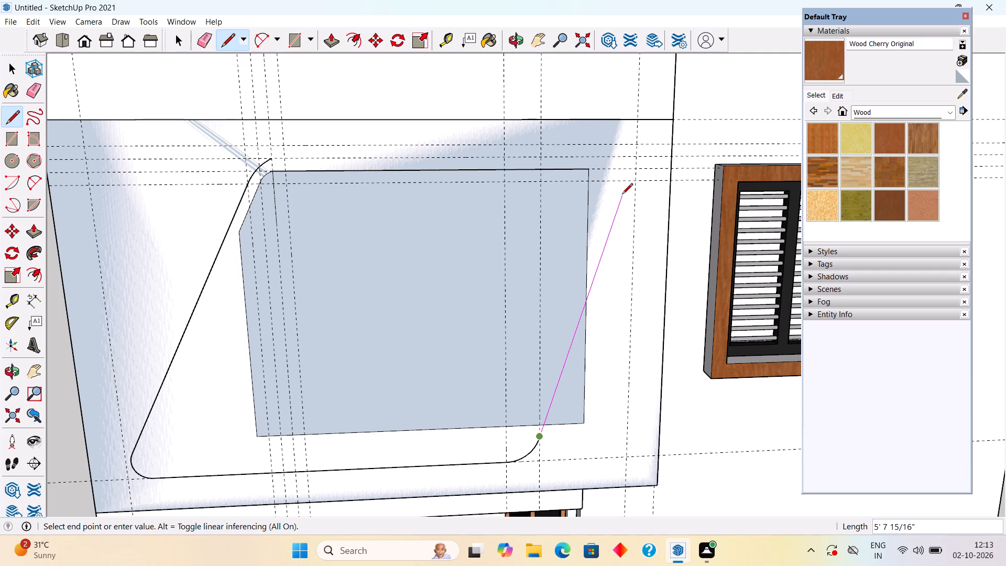
pyautogui.click(622, 195)
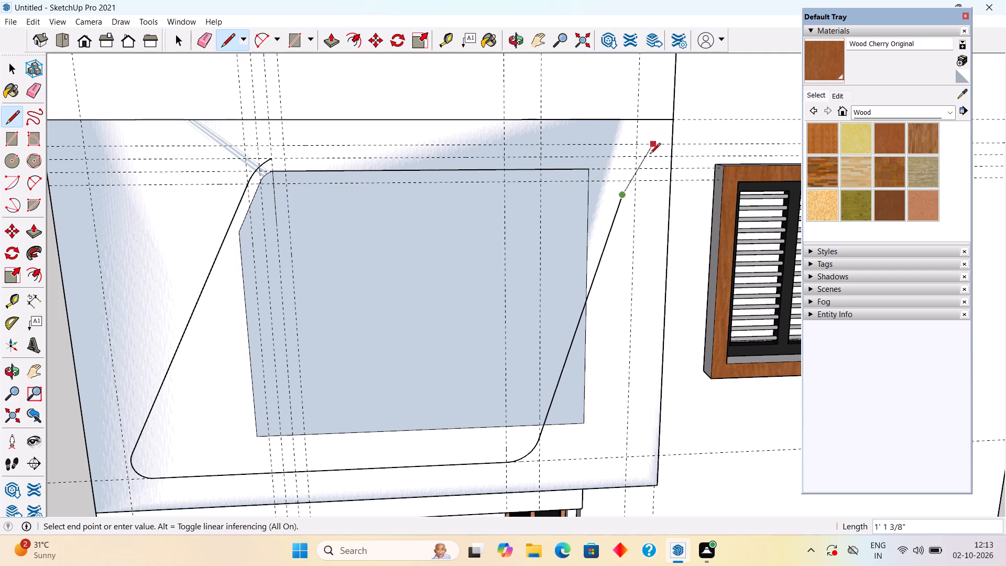
pyautogui.click(632, 176)
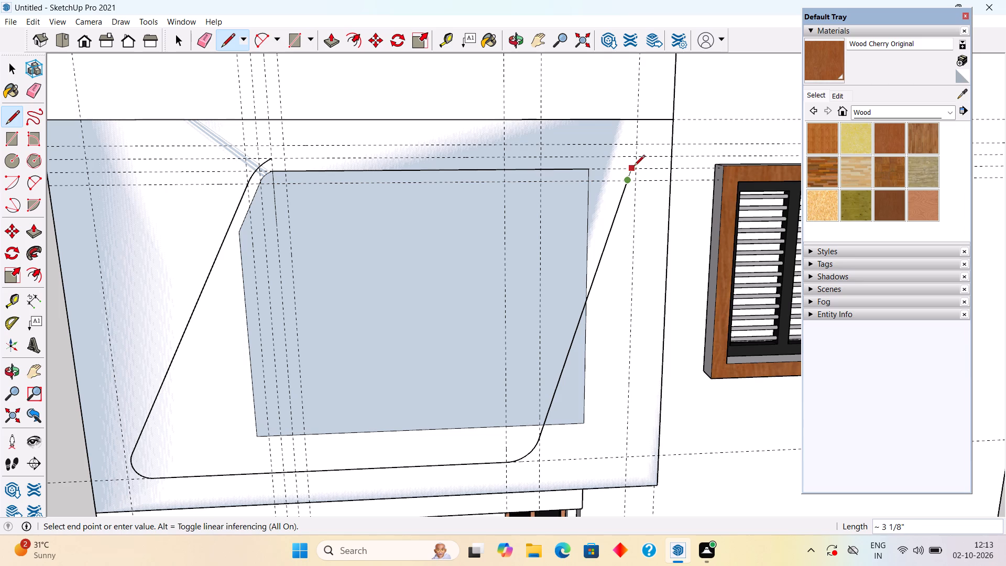
# Extend the sloped right side of the outline about 5 3/16" further along its direction, nearly to the right vertical guide.
pyautogui.scroll(3, 632, 167)
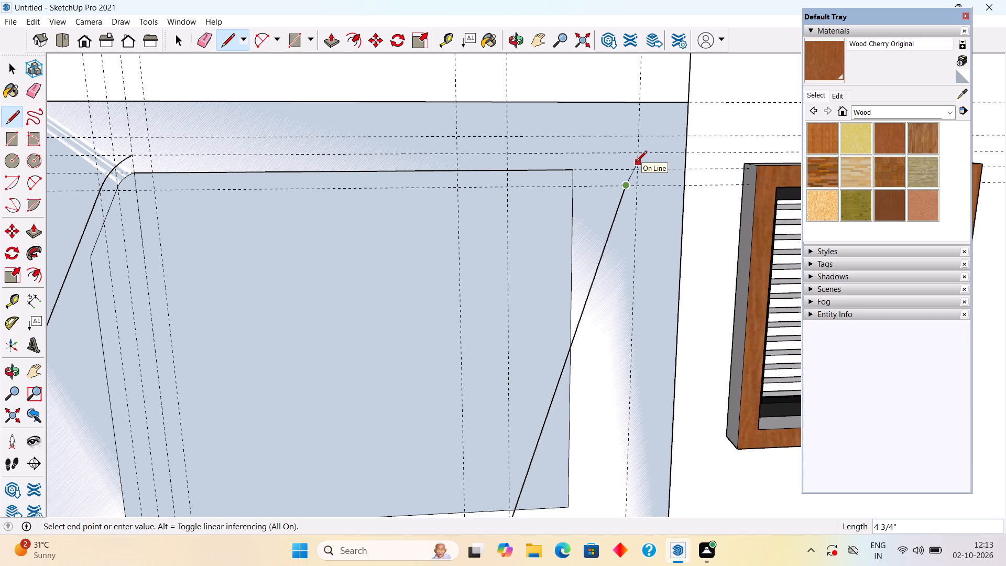
pyautogui.press('Right')
pyautogui.press('Right')
pyautogui.press('Right')
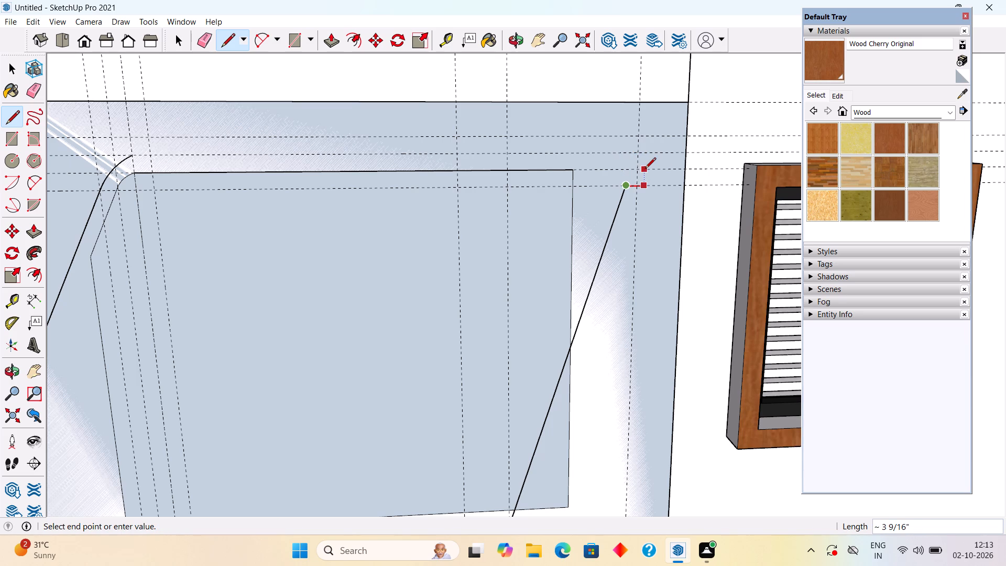
pyautogui.press('Right')
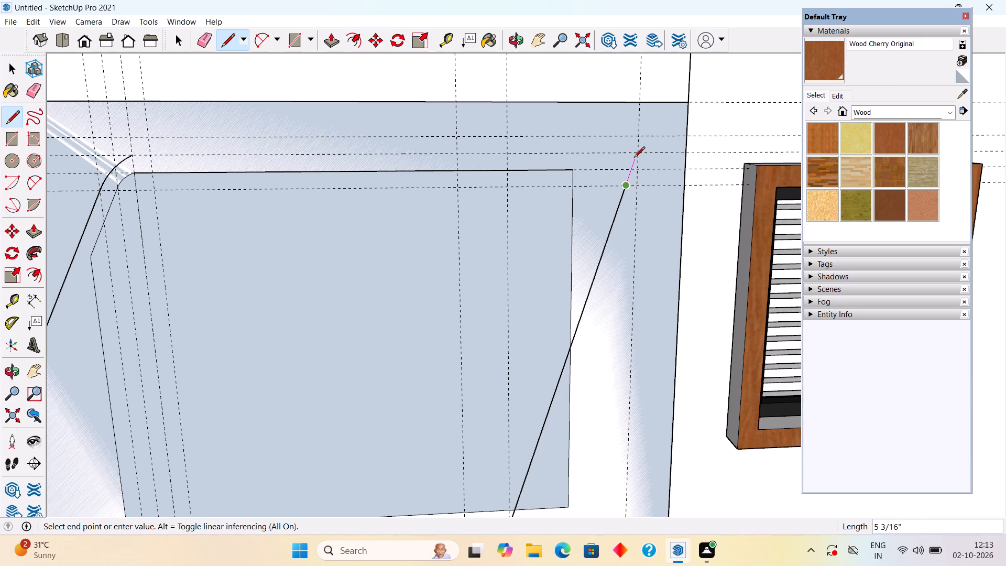
pyautogui.click(634, 158)
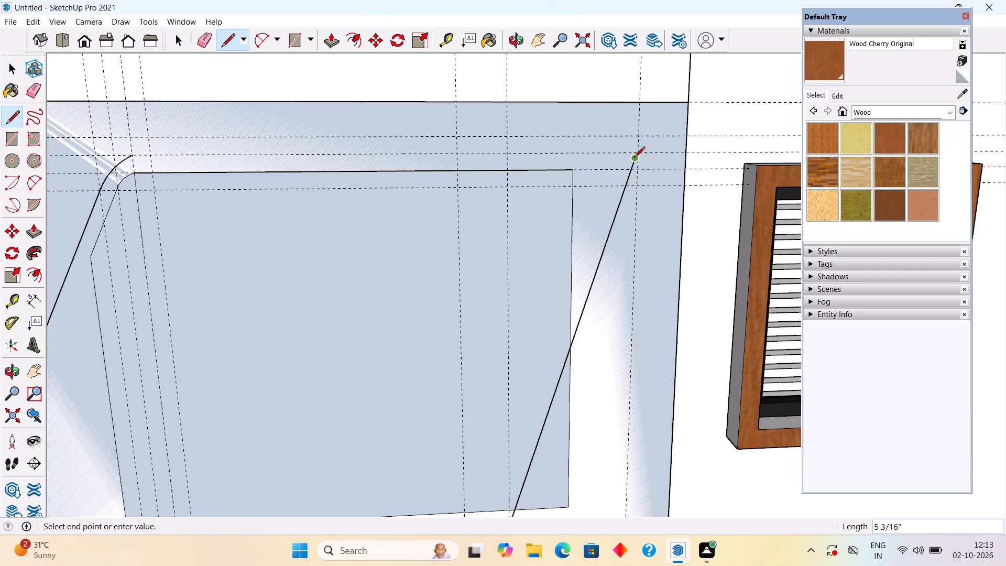
# Draw an upper-right corner arc about 4 7/8" across, from the sloped line's upper end to the topmost of the four clustered horizontal guides.
pyautogui.press('a')
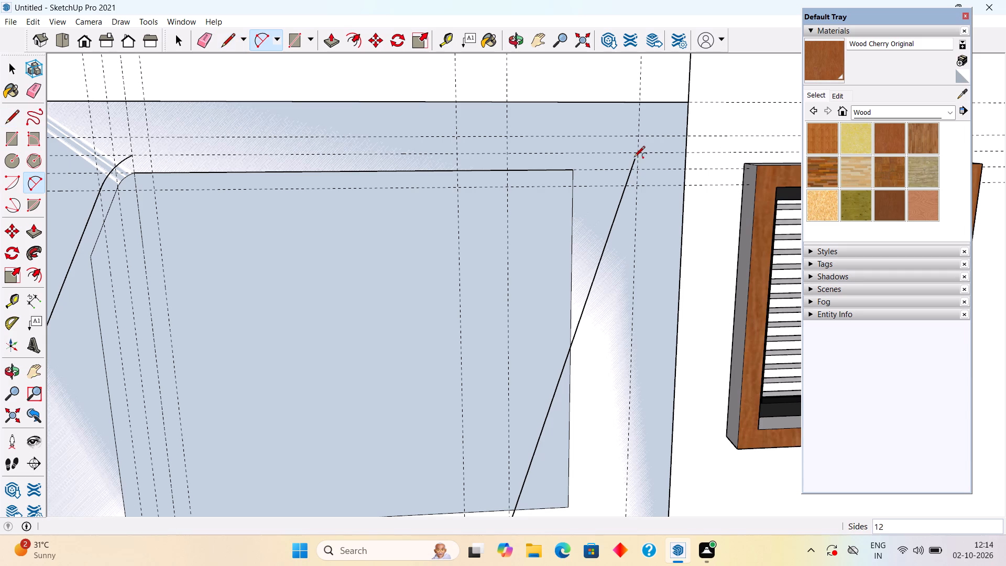
pyautogui.click(636, 164)
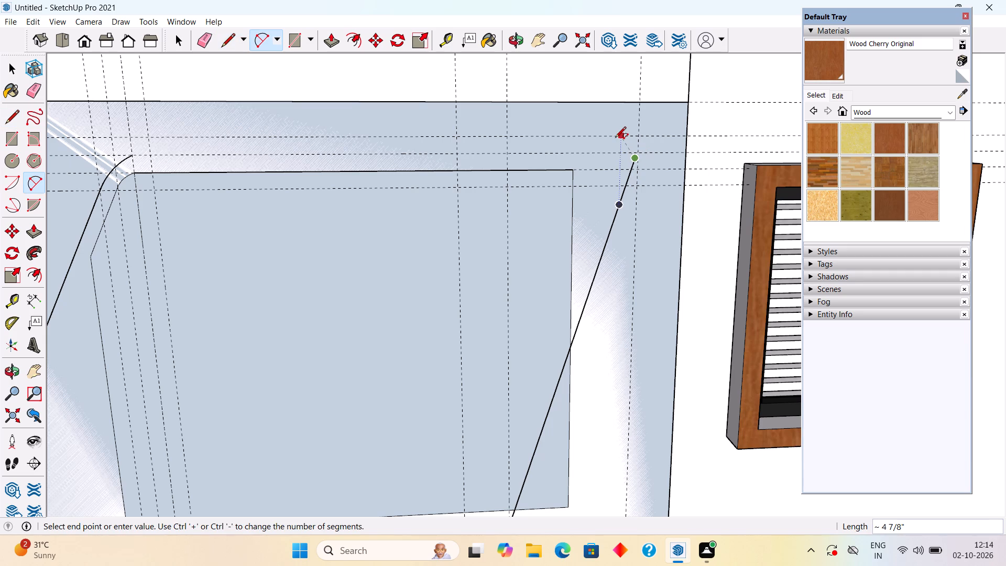
pyautogui.click(615, 138)
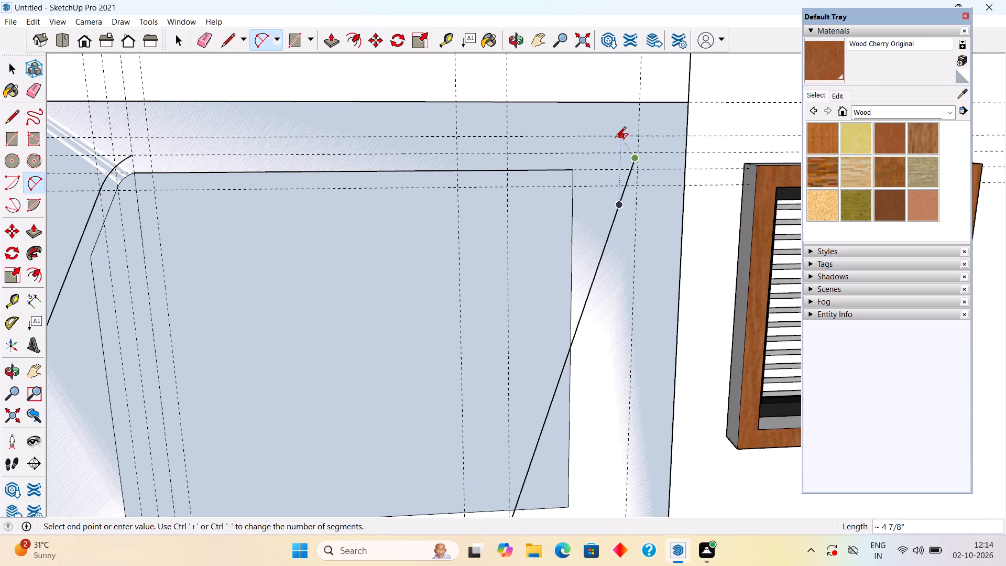
pyautogui.click(628, 136)
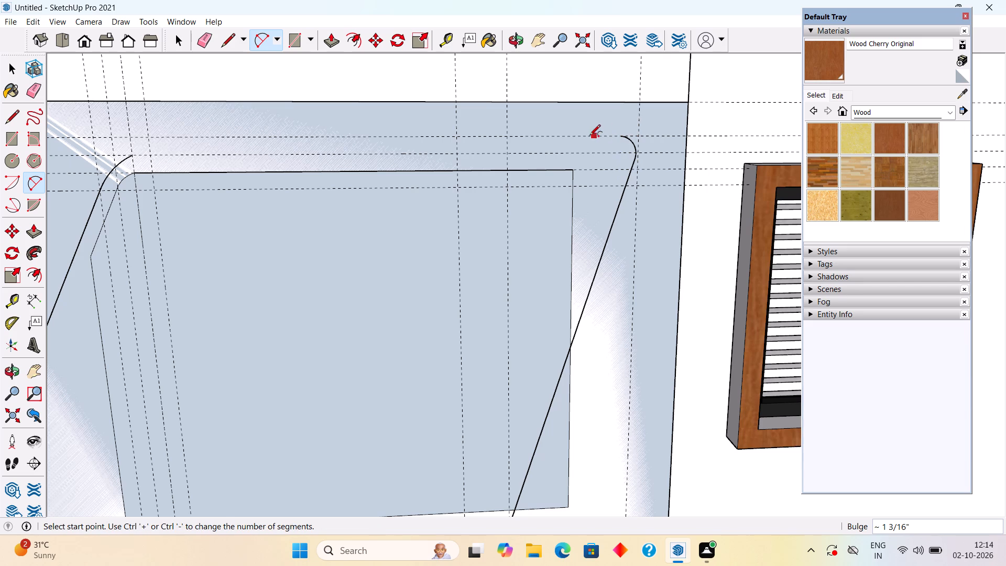
# Draw a line about 6' 10 1/4" long along that guide, from the upper-right arc's end to the vertical guide beyond the upper-left arc.
pyautogui.press('l')
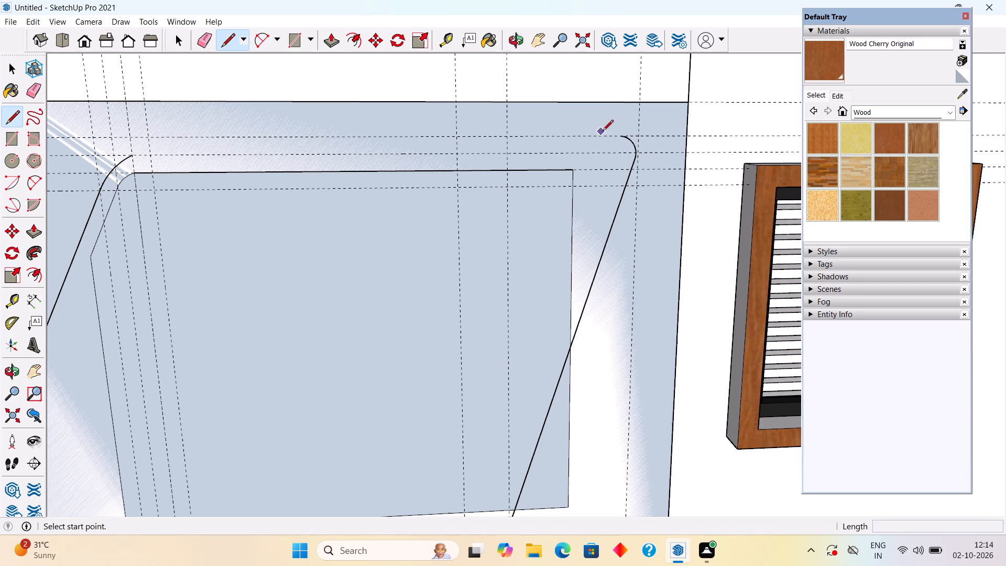
pyautogui.moveTo(619, 136); pyautogui.dragTo(614, 136)
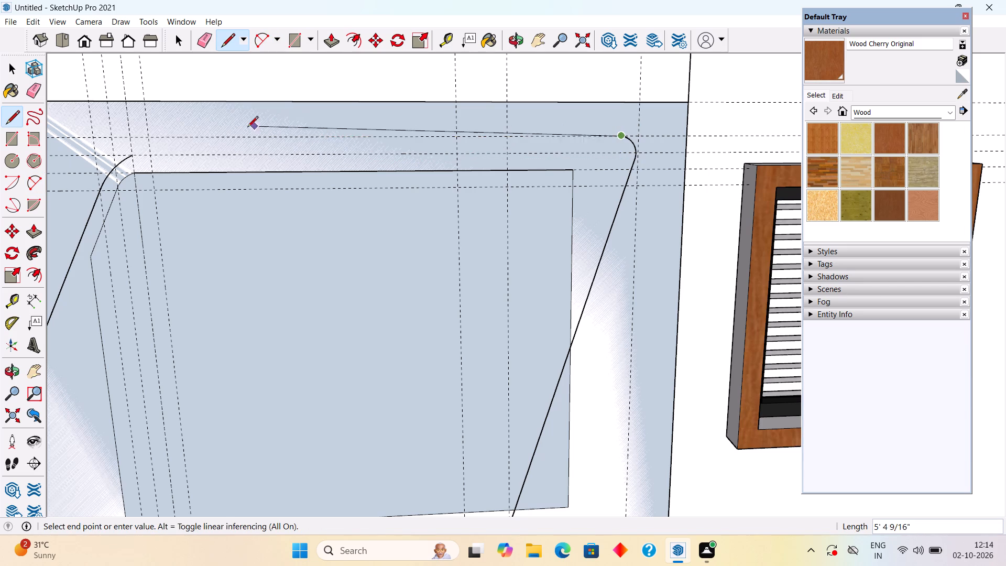
pyautogui.click(149, 143)
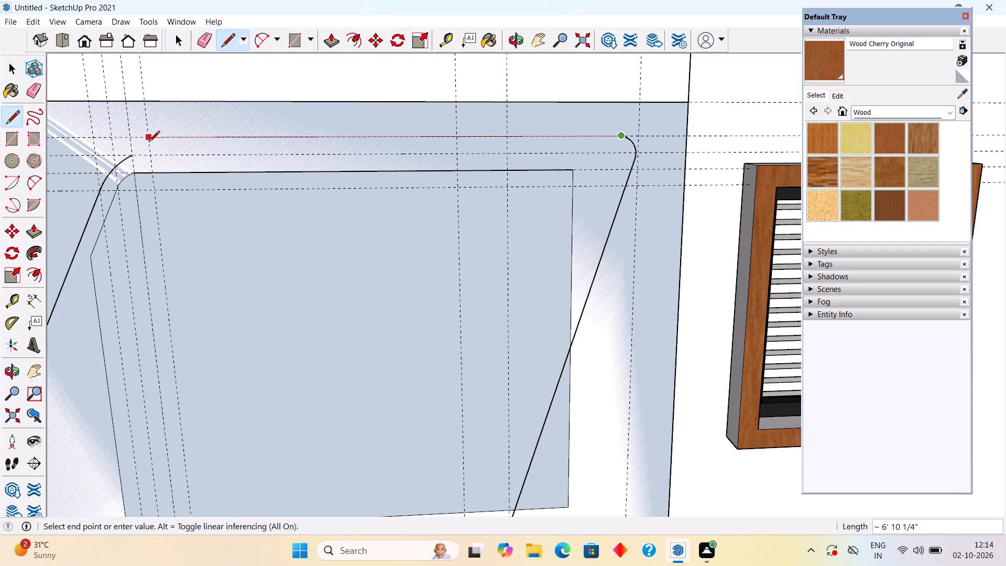
# Draw an arc with a bulge of about 7/16" from the top line's left end to the upper end of the left sloped line.
pyautogui.press('a')
pyautogui.click(152, 136)
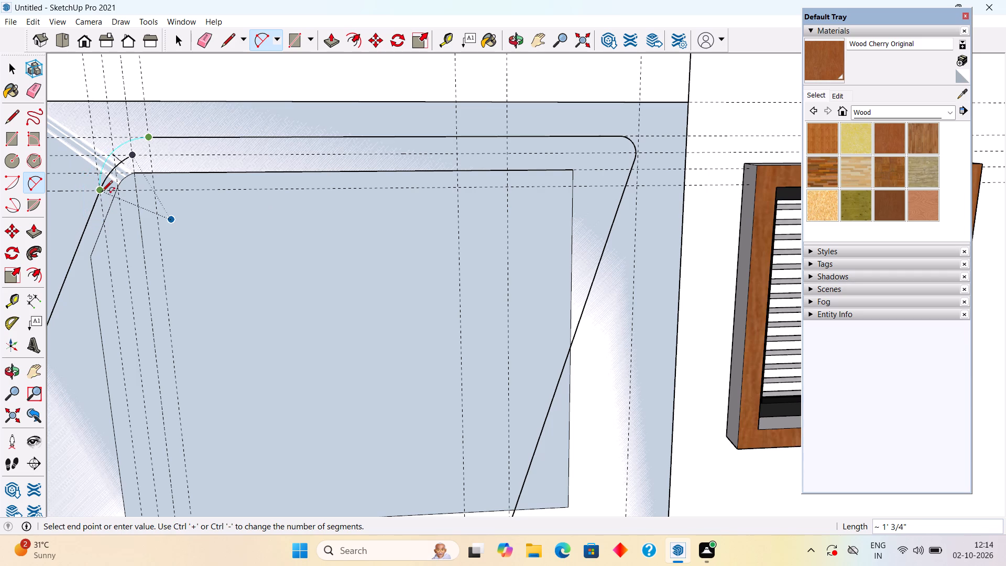
pyautogui.scroll(-7, 101, 191)
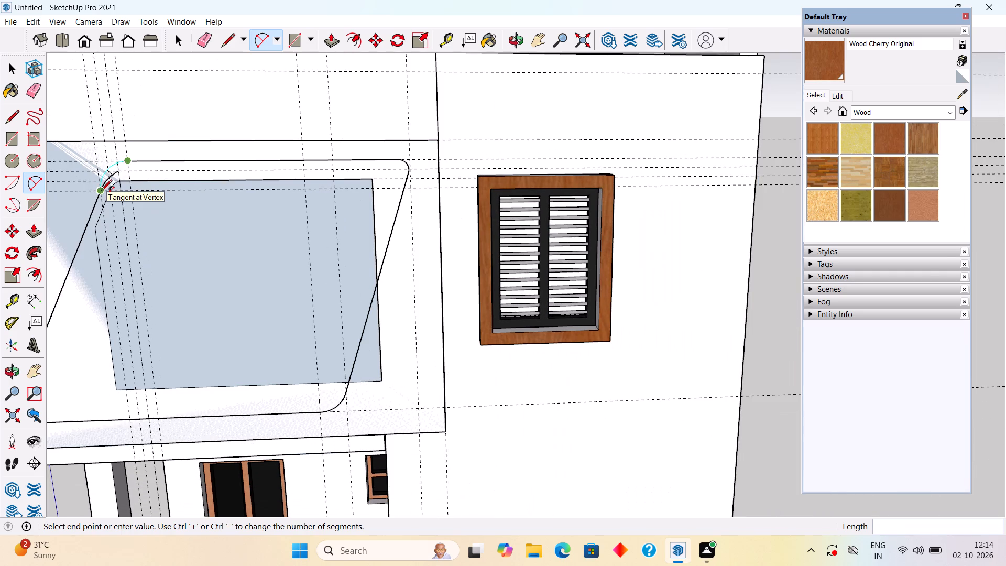
pyautogui.keyDown('shift'); pyautogui.moveTo(101, 191); pyautogui.dragTo(247, 139, button='middle'); pyautogui.keyUp('shift')
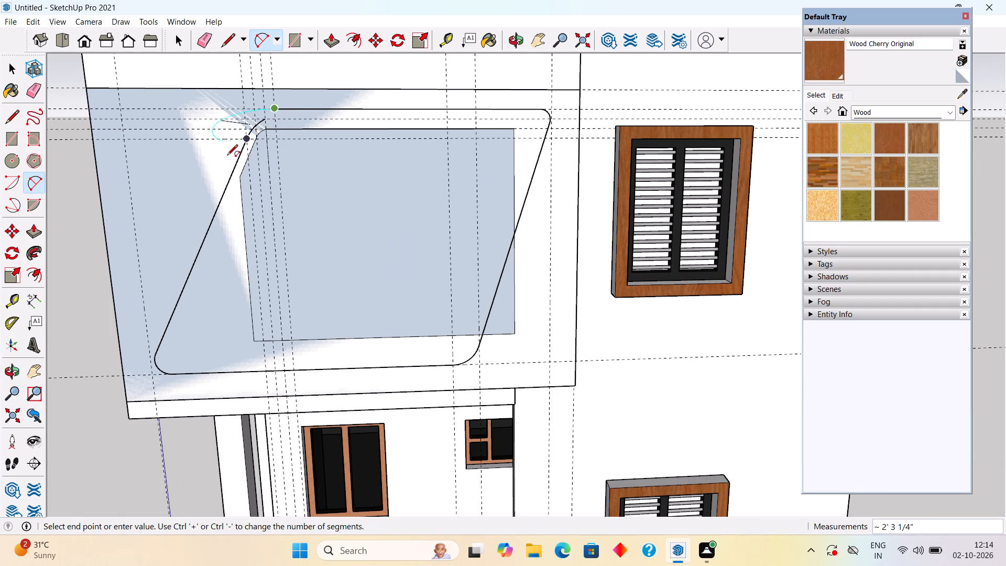
pyautogui.click(253, 131)
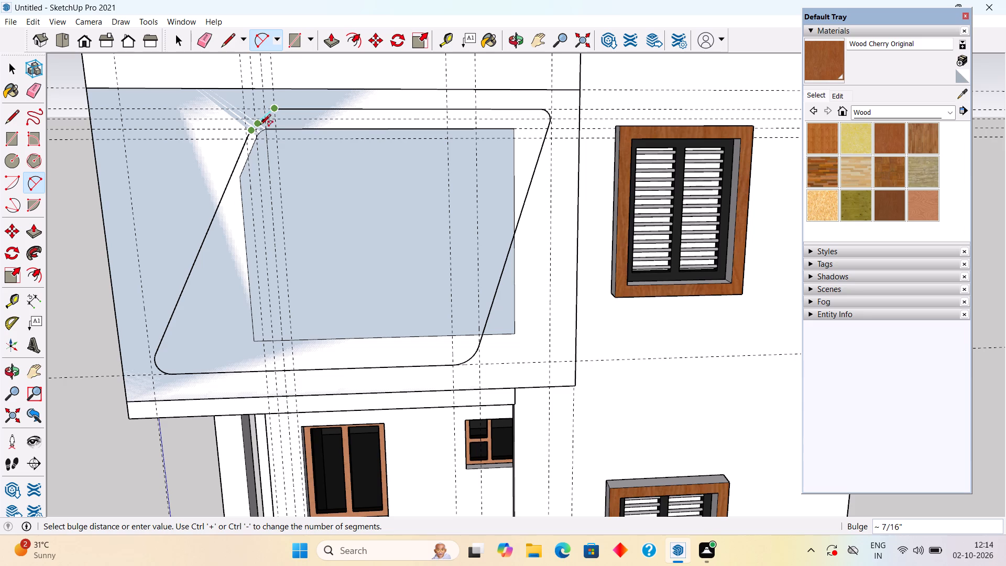
pyautogui.click(260, 124)
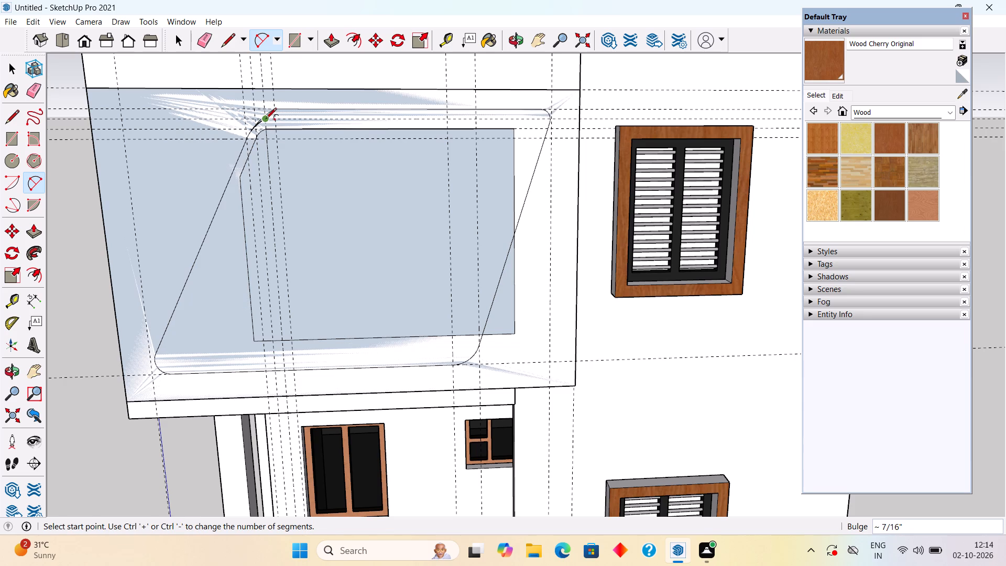
# Delete the earlier, unconnected arc just inside the outline's new upper-left corner arc.
pyautogui.scroll(2, 265, 122)
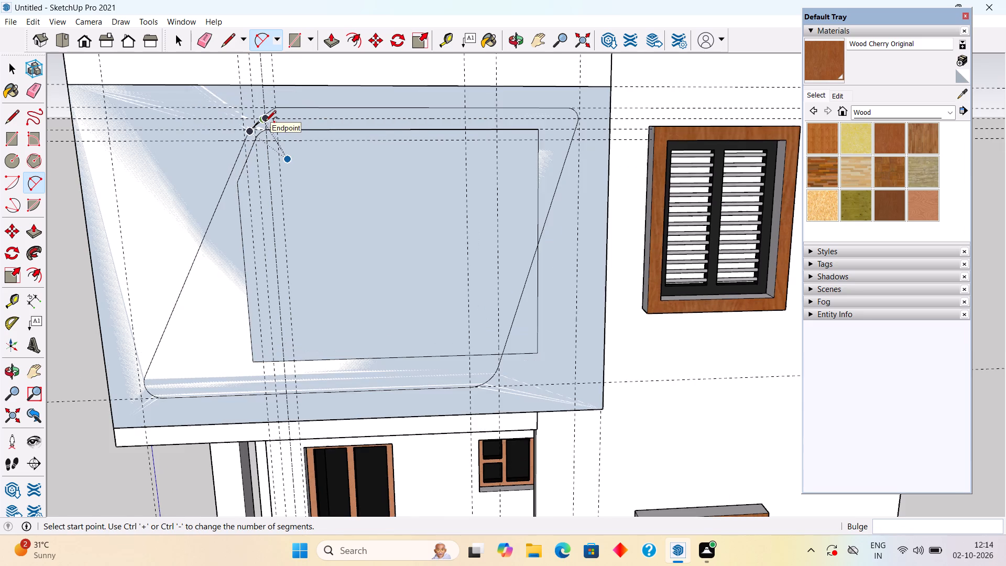
pyautogui.scroll(9, 265, 122)
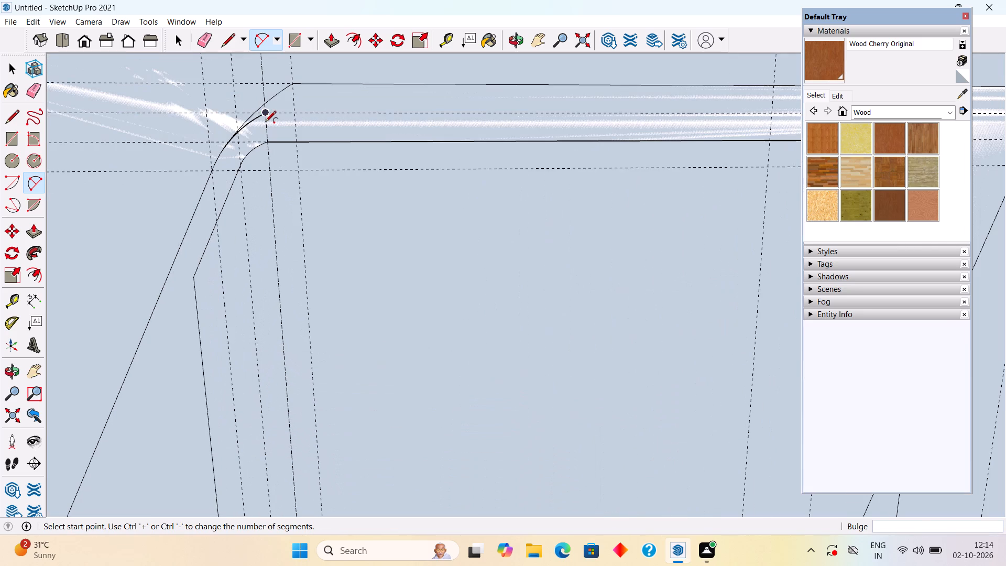
pyautogui.press('space')
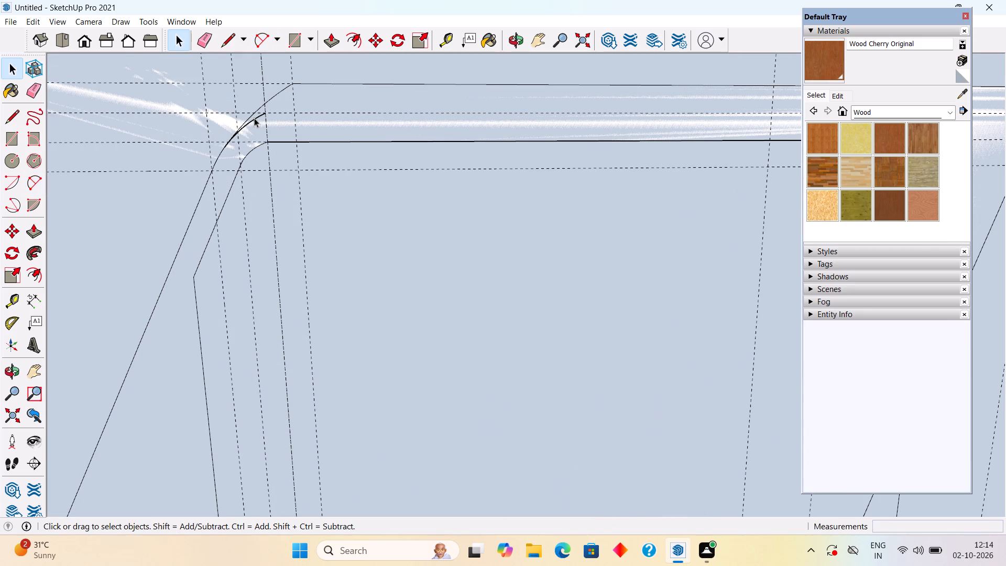
pyautogui.click(255, 119)
pyautogui.press('Delete')
# Delete the face inside the closed slanted outline to open up the balcony front panel.
pyautogui.scroll(-13, 255, 119)
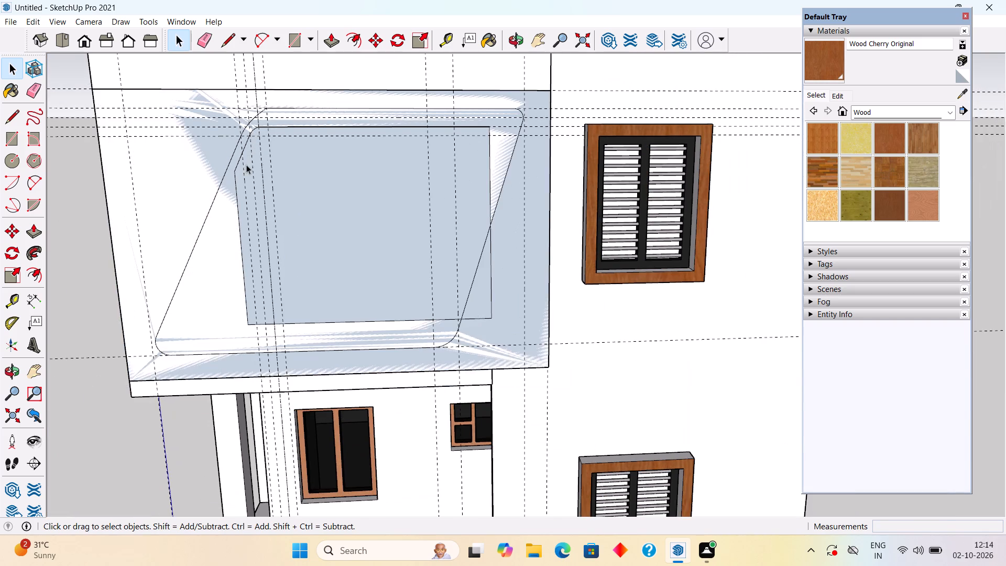
pyautogui.scroll(-2, 245, 168)
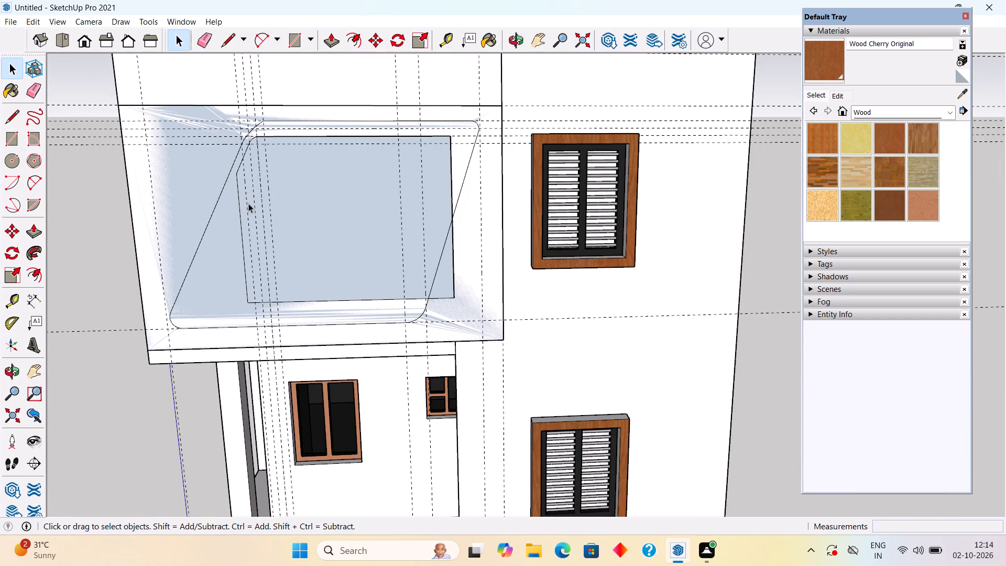
pyautogui.scroll(3, 264, 121)
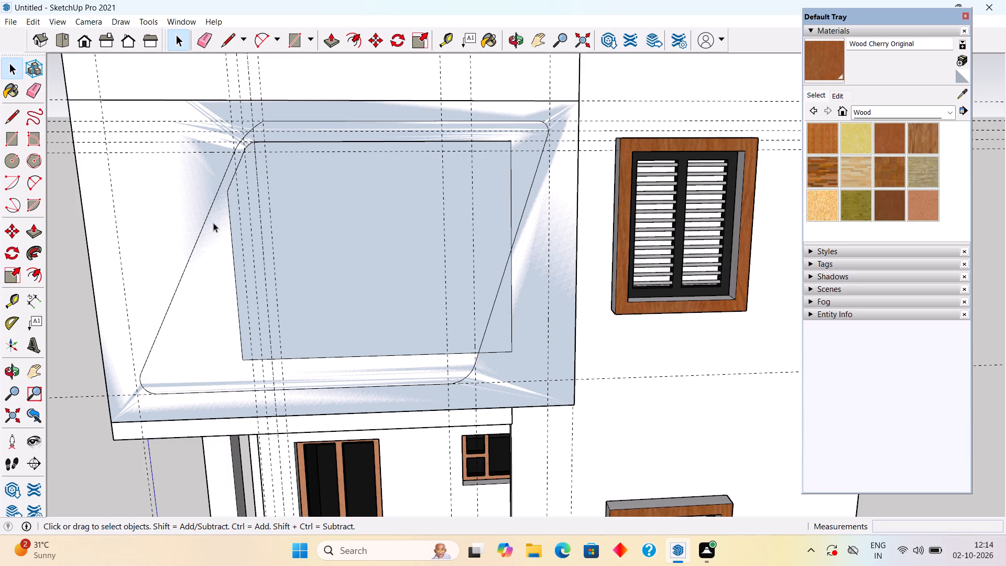
pyautogui.click(347, 264)
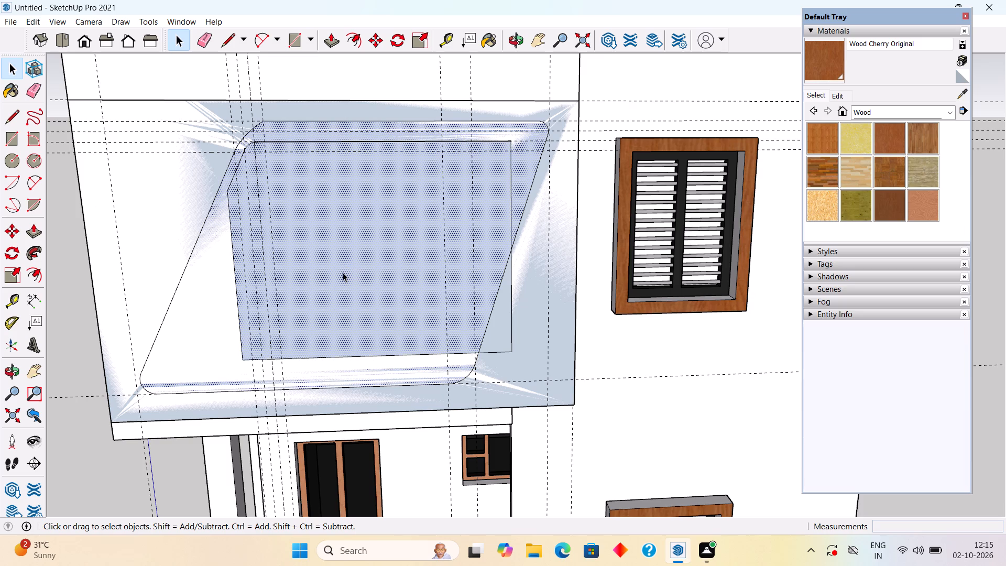
pyautogui.click(218, 329)
pyautogui.moveTo(246, 291); pyautogui.dragTo(299, 305, button='middle')
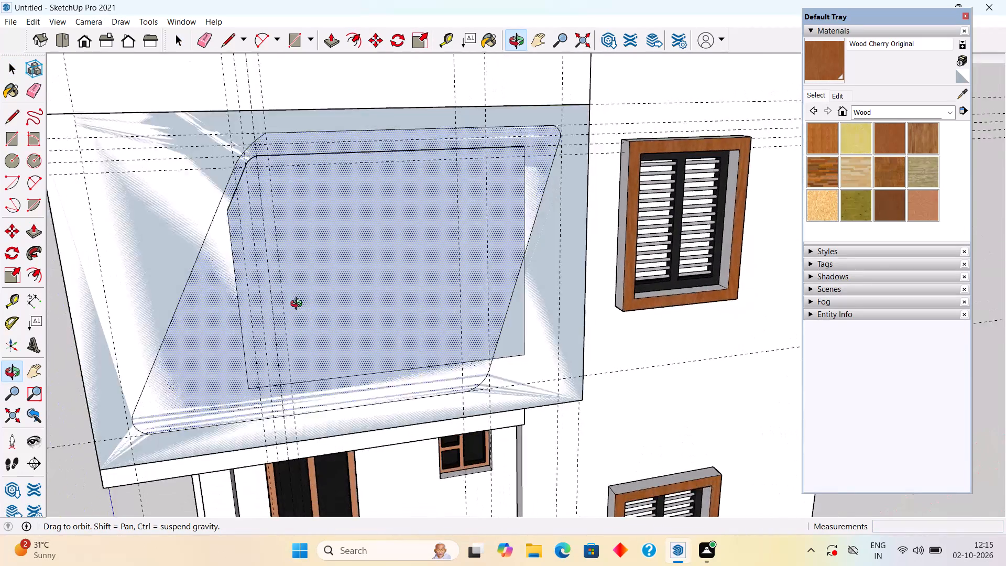
pyautogui.moveTo(299, 305); pyautogui.dragTo(298, 303, button='middle')
pyautogui.scroll(-3, 296, 299)
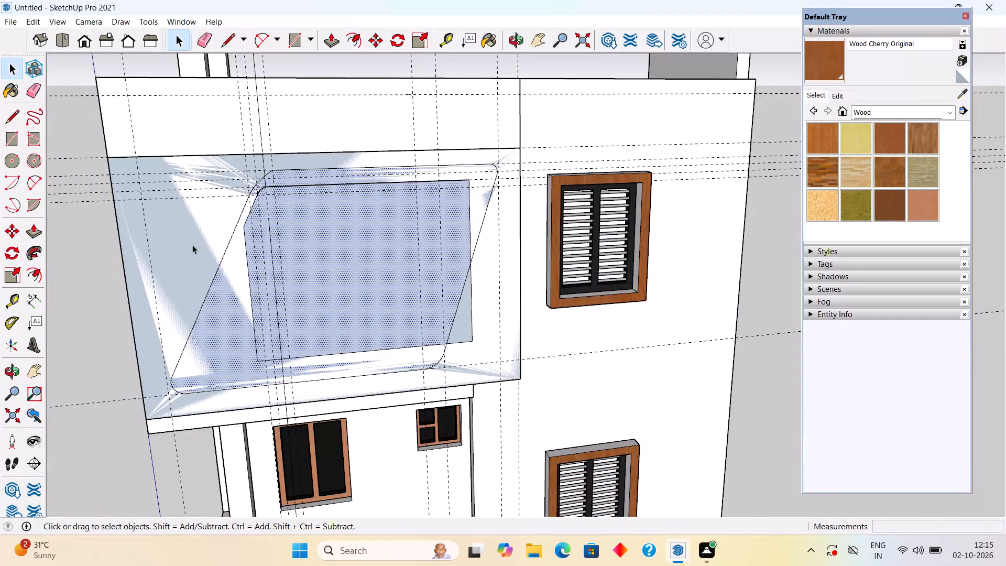
pyautogui.press('Delete')
# Delete all guides from the model.
pyautogui.scroll(-3, 292, 224)
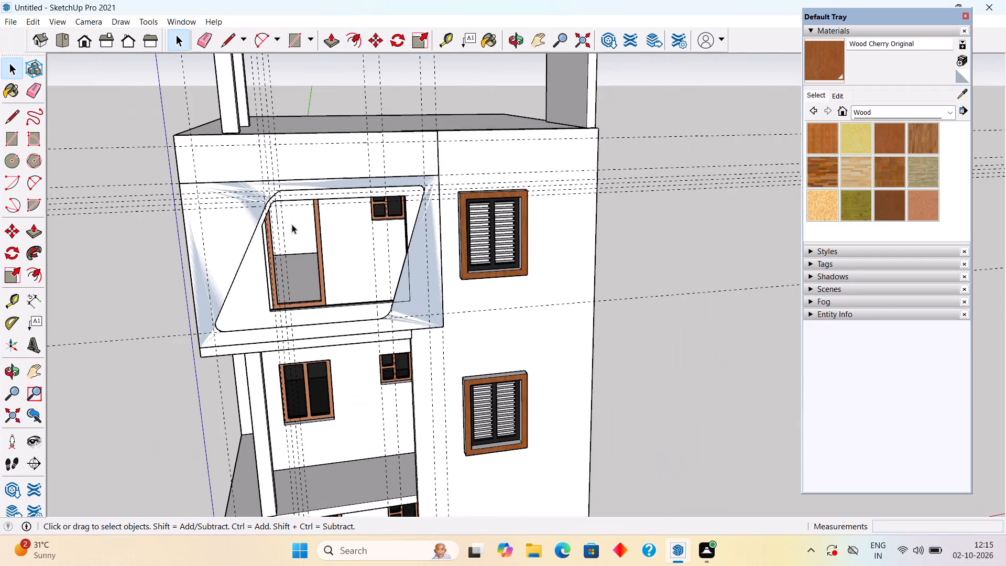
pyautogui.moveTo(376, 252); pyautogui.dragTo(291, 242, button='middle')
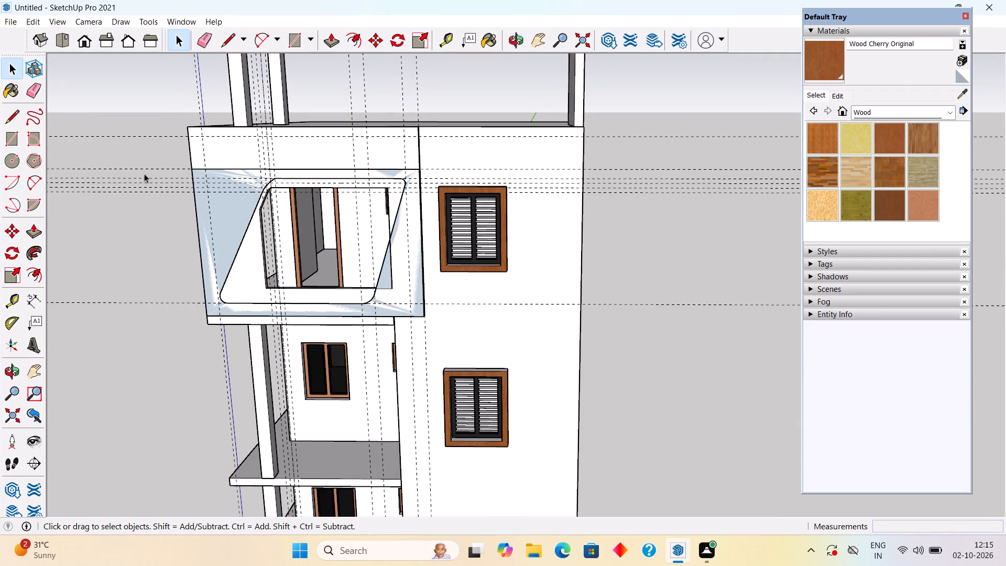
pyautogui.click(30, 21)
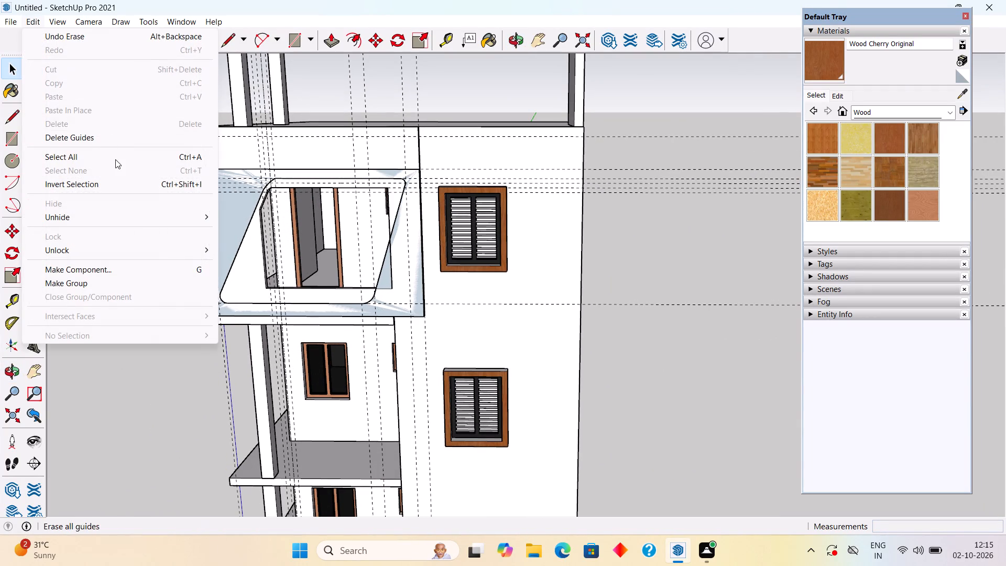
pyautogui.click(123, 139)
# Push/Pull the balcony front panel face around the slanted opening outward by 3".
pyautogui.moveTo(380, 215); pyautogui.dragTo(513, 235, button='middle')
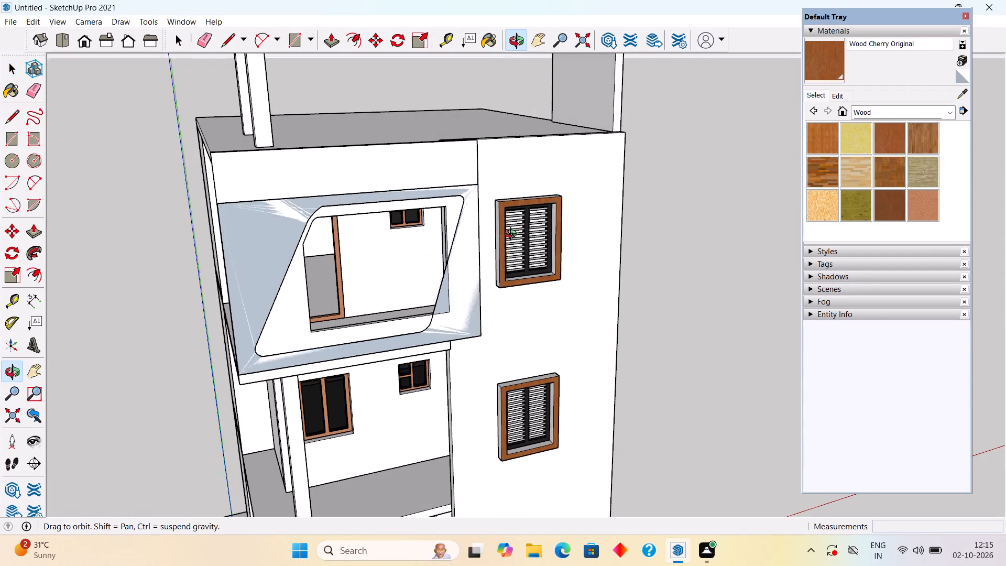
pyautogui.moveTo(513, 235); pyautogui.dragTo(513, 236, button='middle')
pyautogui.click(265, 237)
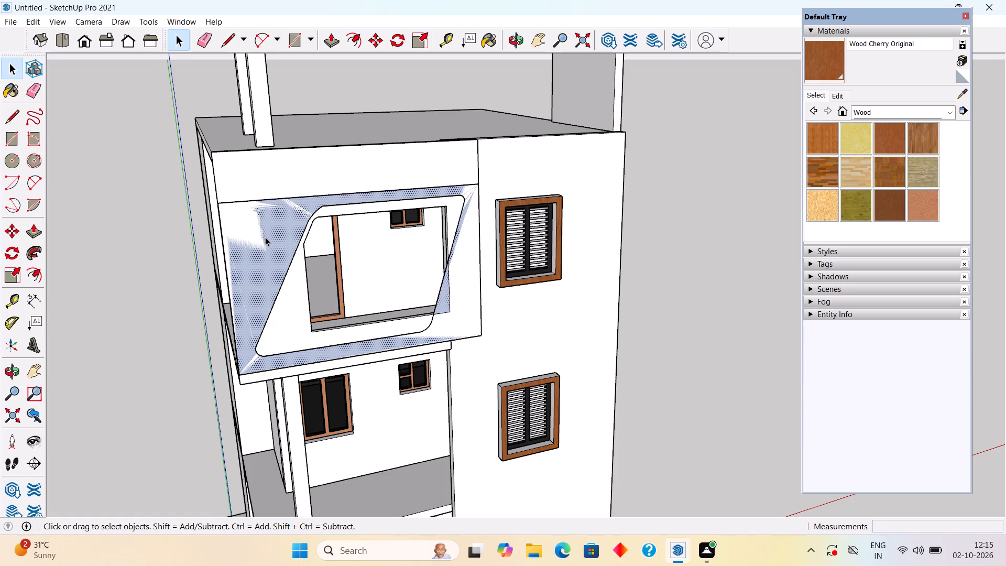
pyautogui.press('p')
pyautogui.click(265, 237)
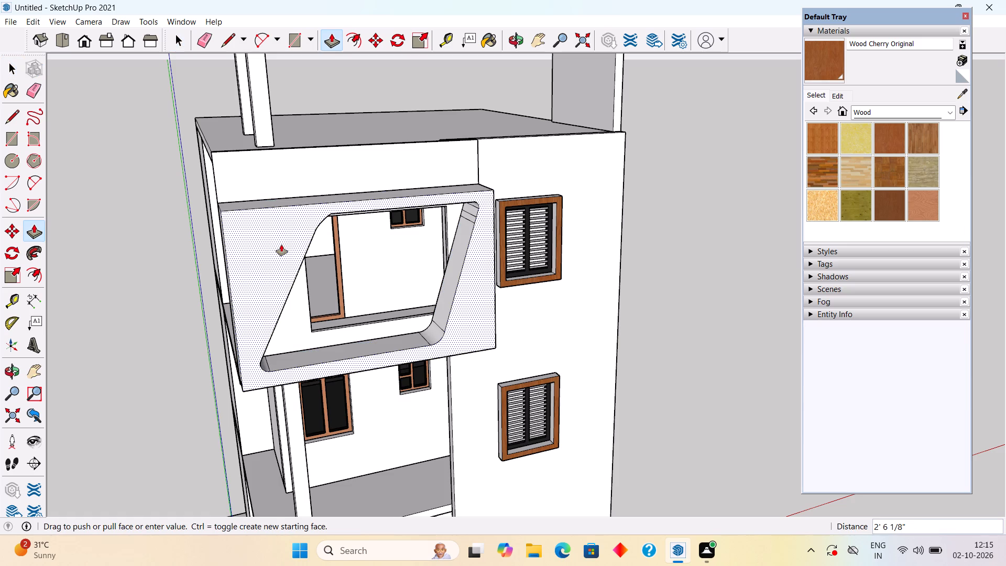
pyautogui.write('3"')
pyautogui.press('Return')
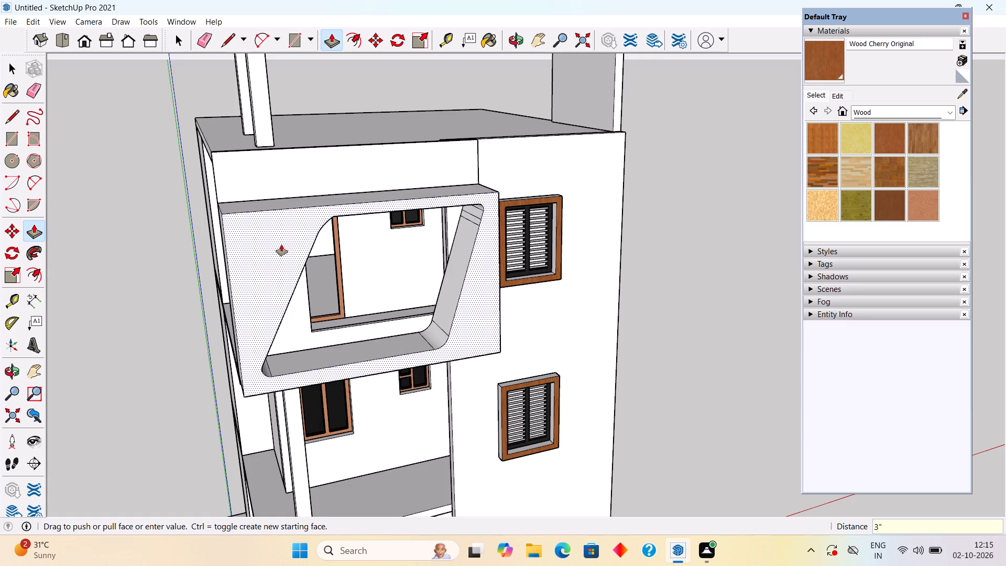
# Make a group from the balcony front panel with the slanted, round-cornered opening.
pyautogui.press('space')
pyautogui.moveTo(280, 240); pyautogui.dragTo(268, 244, button='middle')
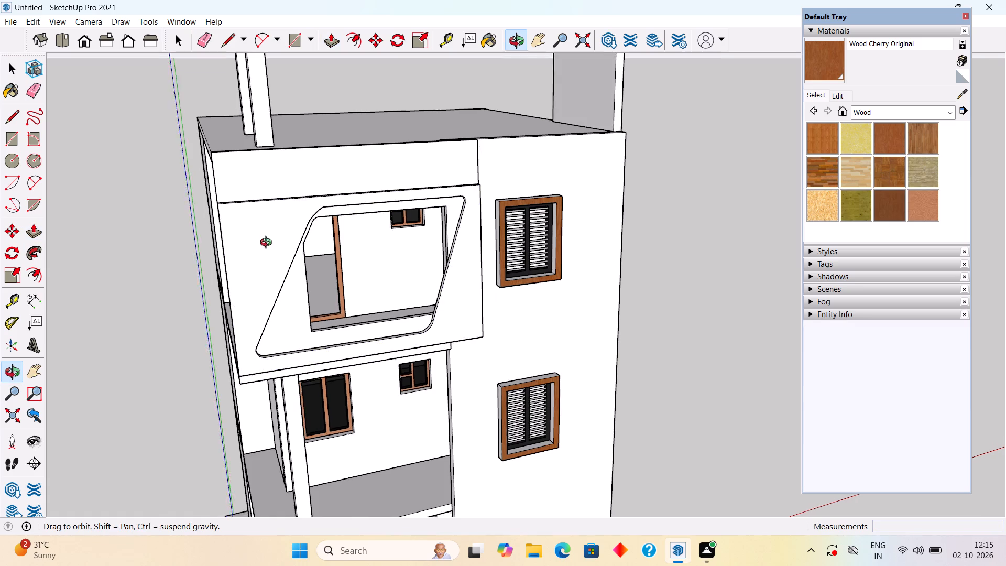
pyautogui.moveTo(268, 244); pyautogui.dragTo(209, 166, button='middle')
pyautogui.scroll(-2, 209, 166)
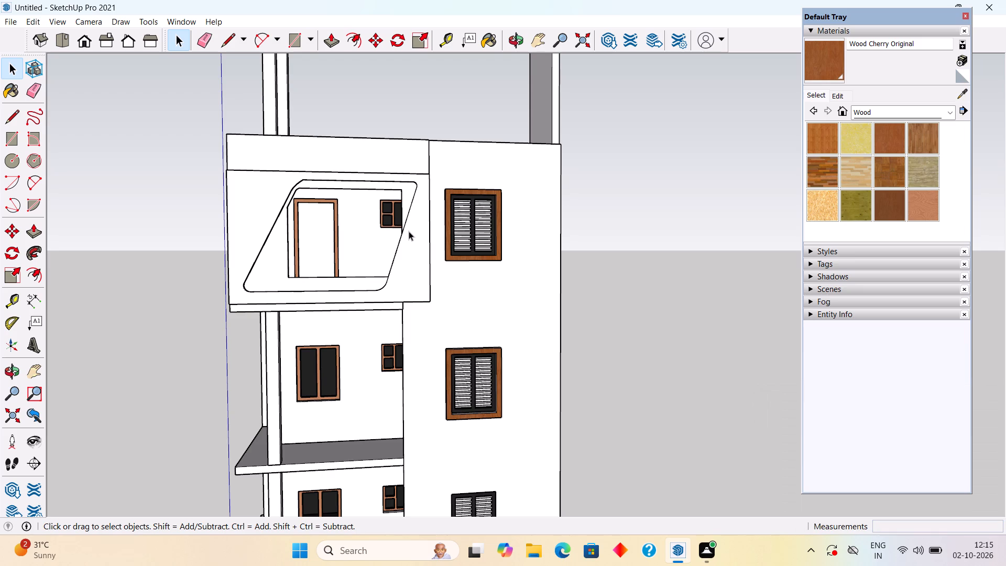
pyautogui.tripleClick(407, 248)
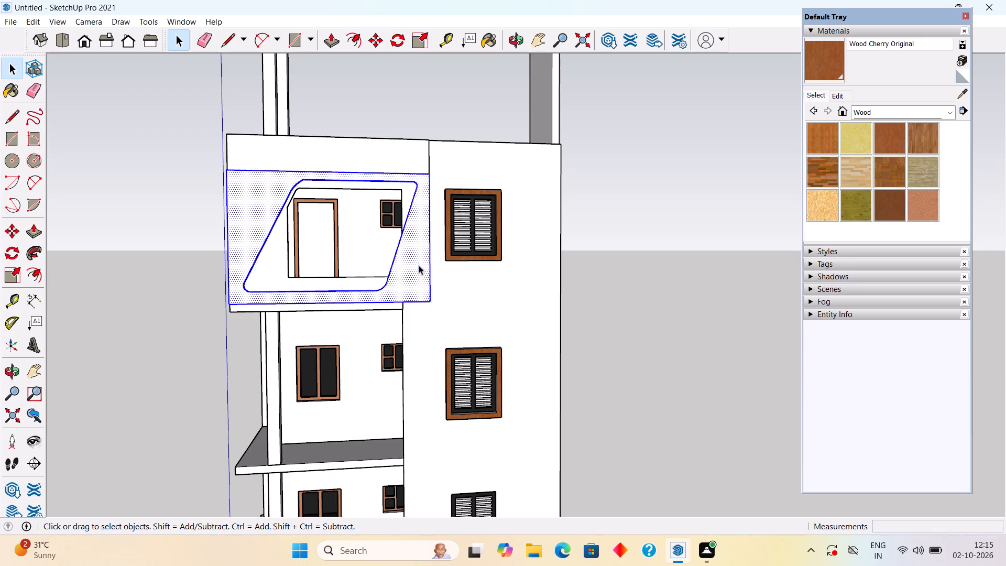
pyautogui.rightClick(420, 267)
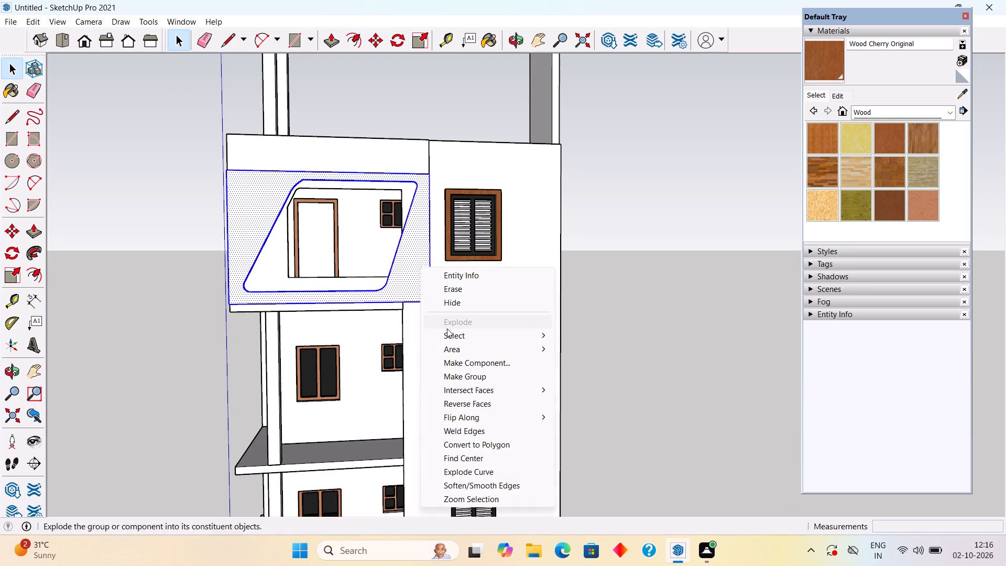
pyautogui.click(456, 376)
# Deselect the balcony panel and examine it and the rest of the front elevation from several angles.
pyautogui.moveTo(388, 276); pyautogui.dragTo(533, 321, button='middle')
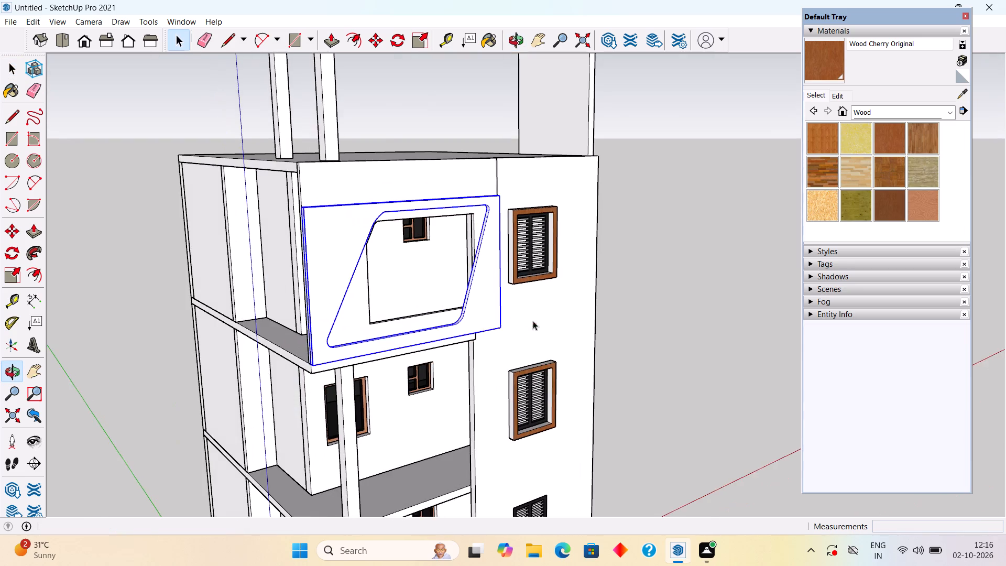
pyautogui.scroll(6, 372, 225)
pyautogui.moveTo(385, 192); pyautogui.dragTo(193, 117, button='middle')
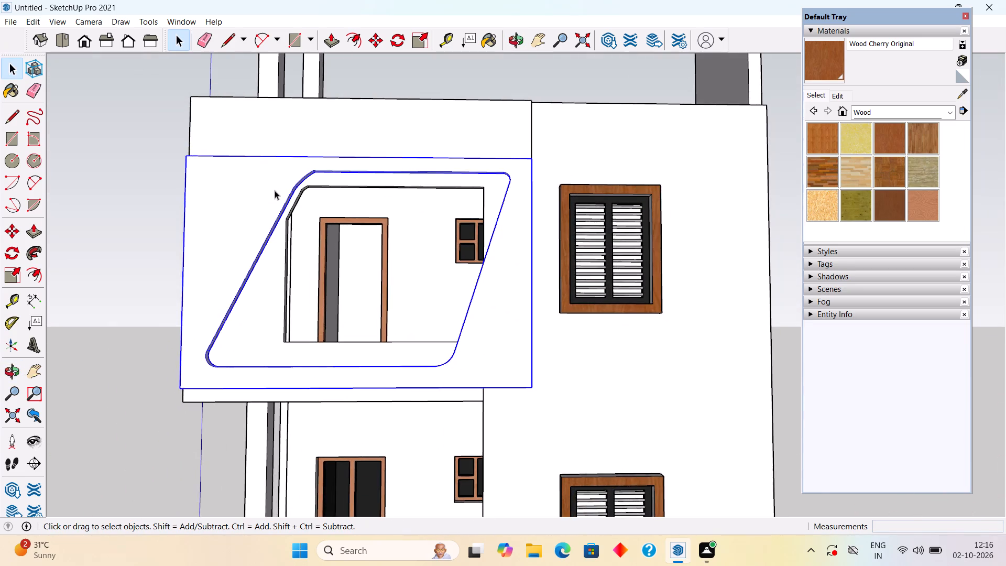
pyautogui.scroll(9, 306, 175)
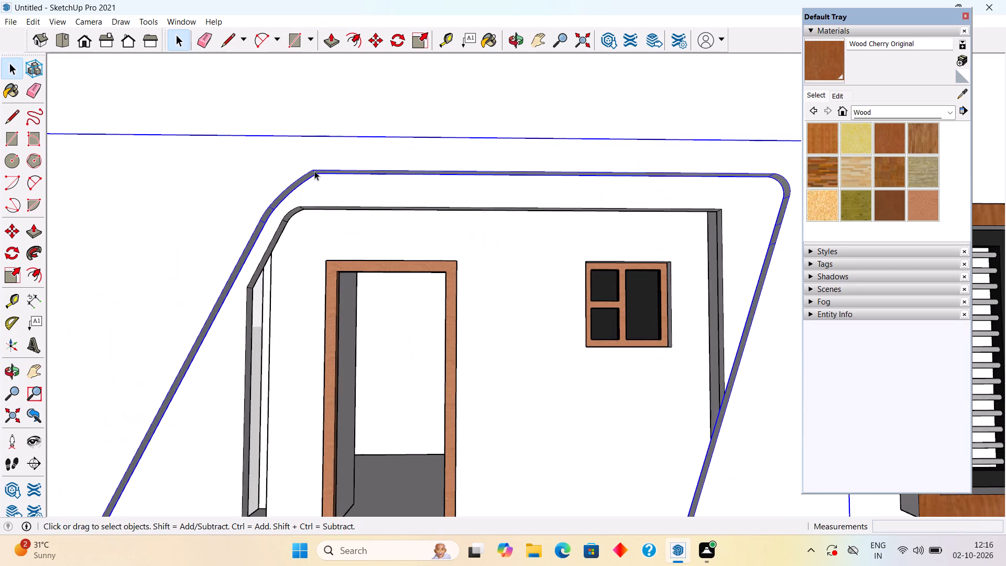
pyautogui.moveTo(332, 170); pyautogui.dragTo(351, 203, button='middle')
pyautogui.scroll(-13, 351, 212)
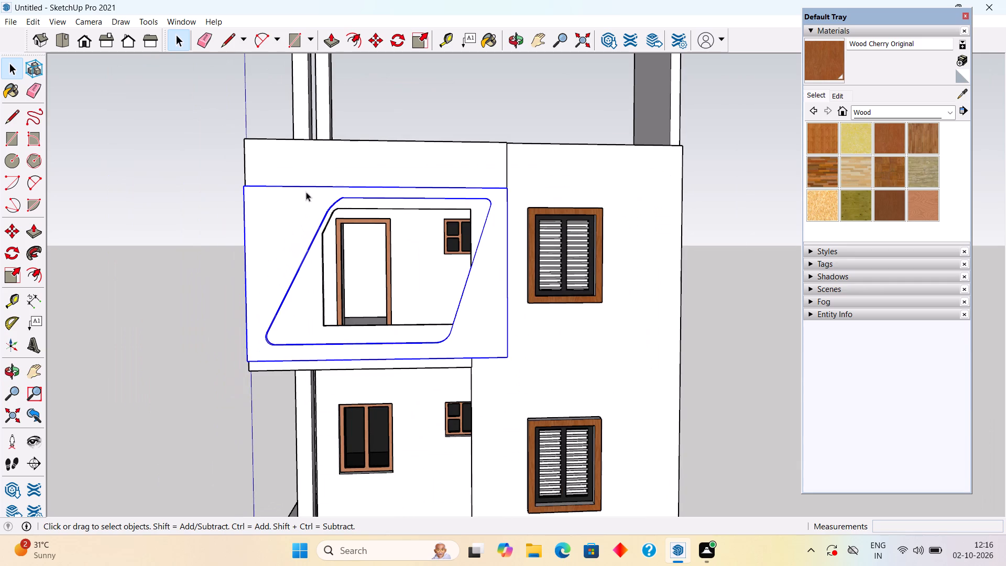
pyautogui.click(216, 216)
pyautogui.scroll(-4, 312, 159)
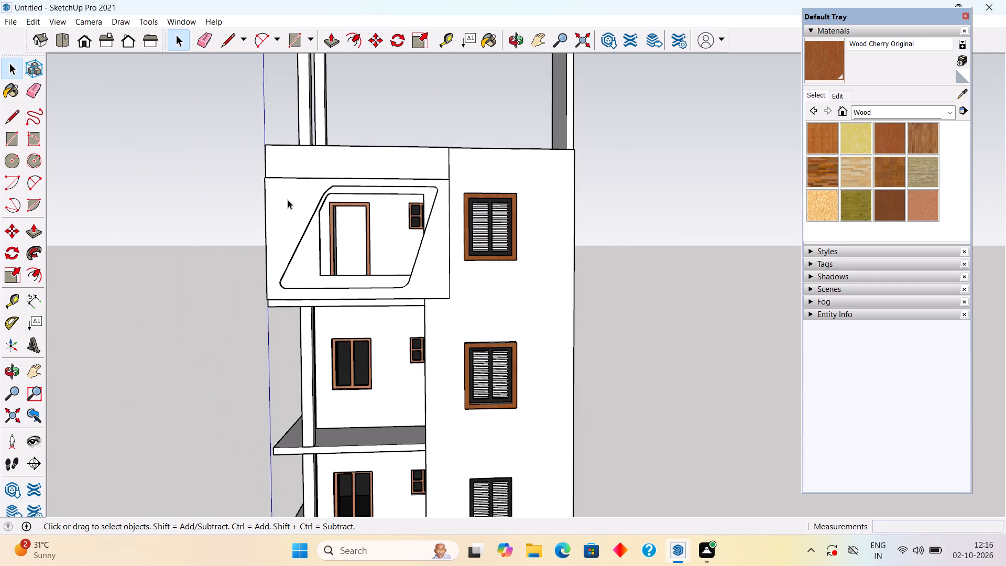
pyautogui.moveTo(288, 200); pyautogui.dragTo(385, 247, button='middle')
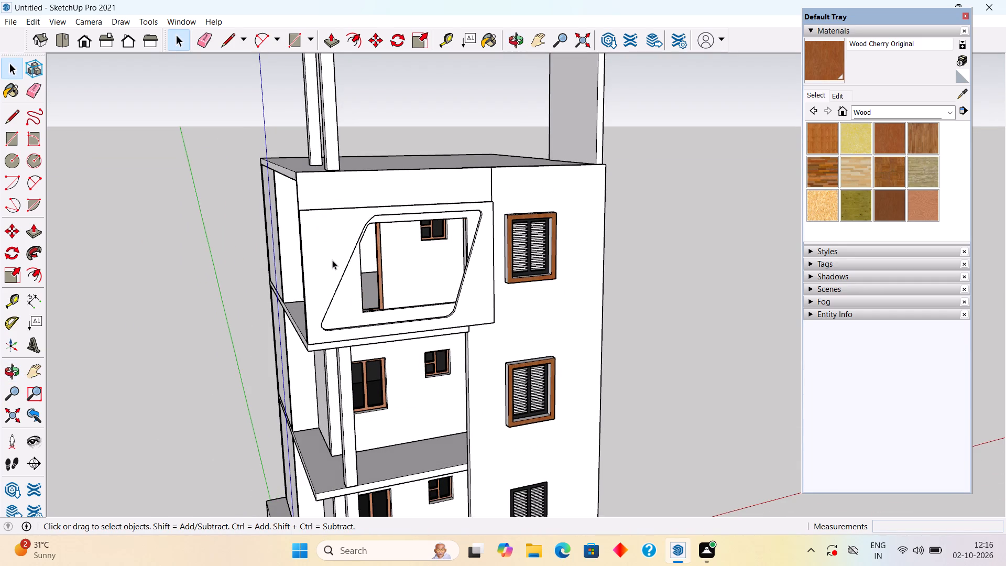
pyautogui.scroll(3, 326, 264)
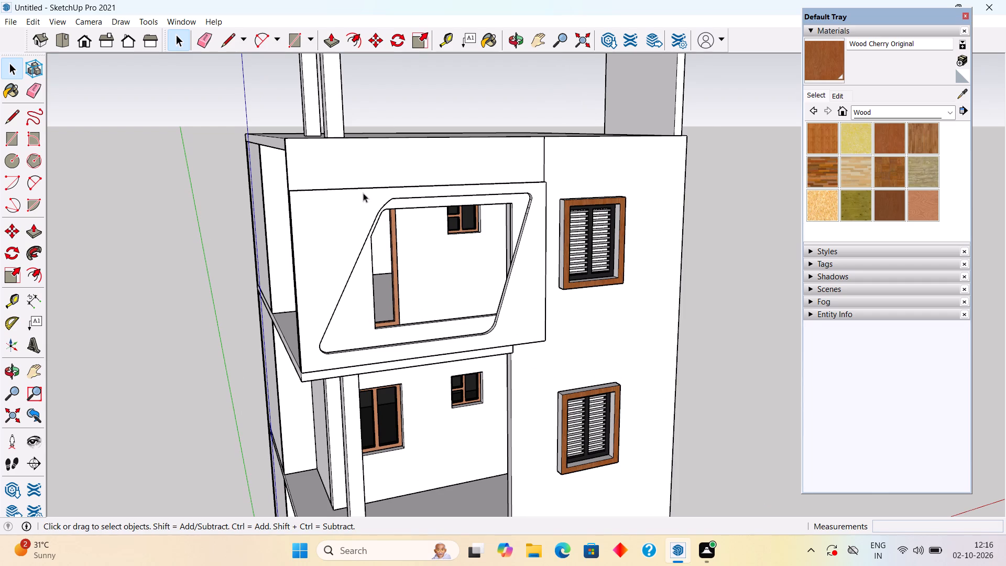
pyautogui.scroll(2, 309, 156)
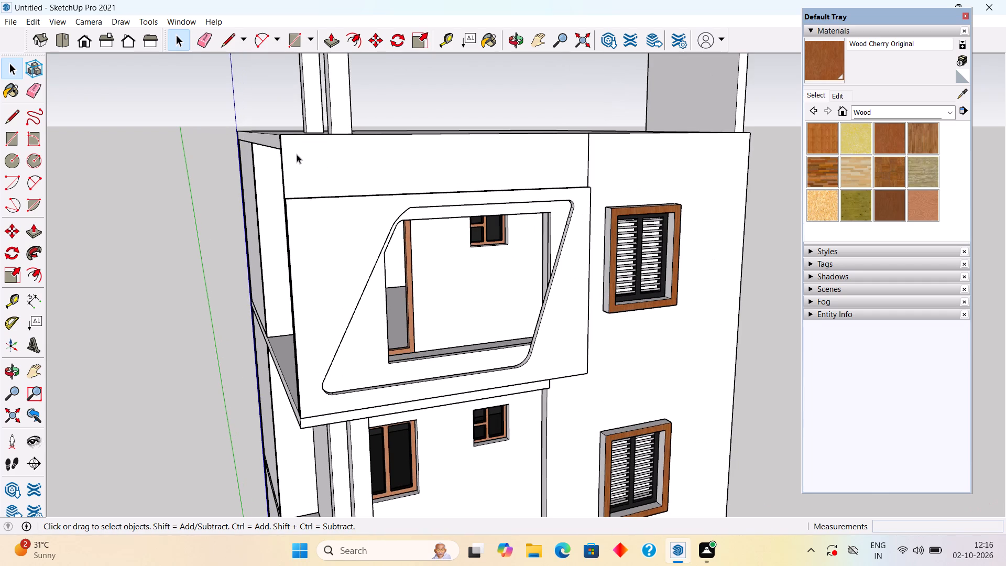
pyautogui.moveTo(286, 158); pyautogui.dragTo(248, 113, button='middle')
pyautogui.scroll(-4, 390, 131)
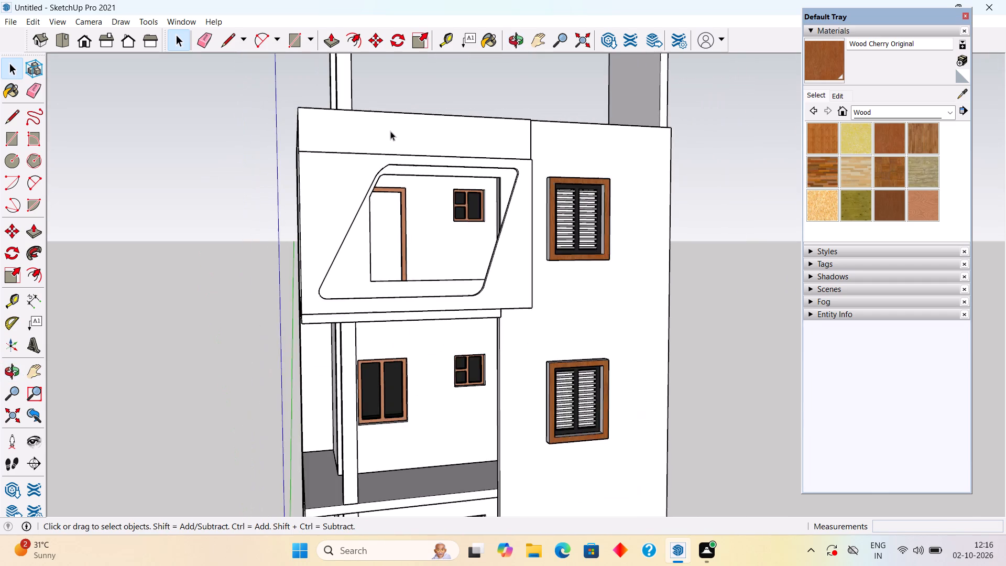
pyautogui.scroll(-4, 390, 131)
pyautogui.moveTo(389, 136); pyautogui.dragTo(314, 290, button='middle')
pyautogui.scroll(-3, 314, 290)
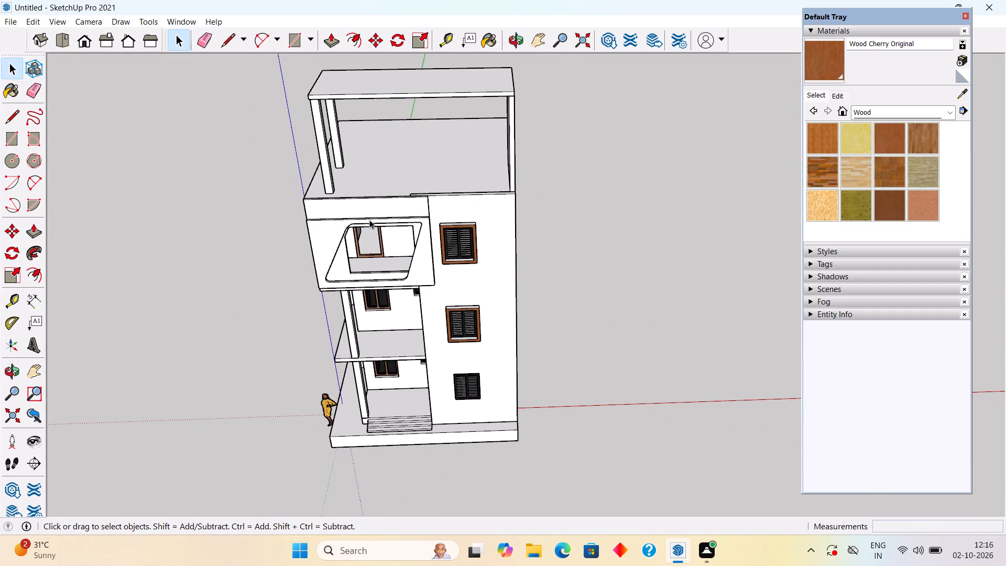
pyautogui.moveTo(371, 219); pyautogui.dragTo(364, 173, button='middle')
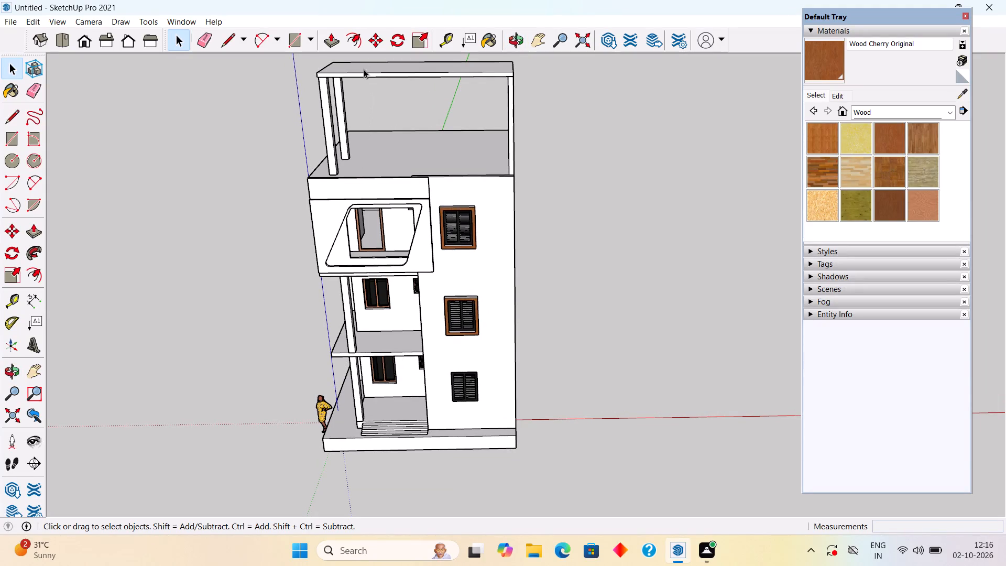
# Delete the canopy slab resting on the terrace columns and side wall.
pyautogui.click(332, 145)
pyautogui.moveTo(360, 131); pyautogui.dragTo(546, 147, button='middle')
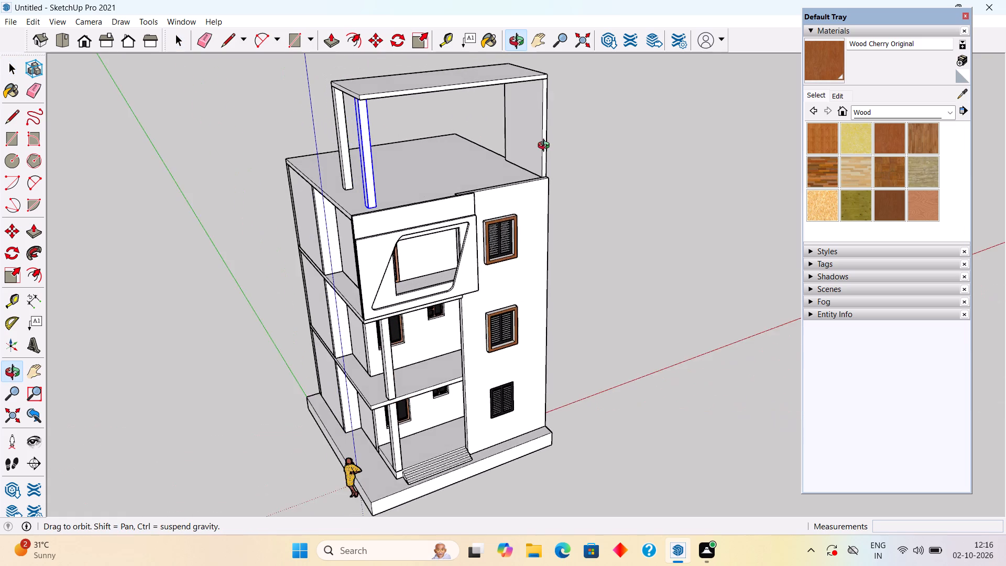
pyautogui.moveTo(546, 147); pyautogui.dragTo(546, 147, button='middle')
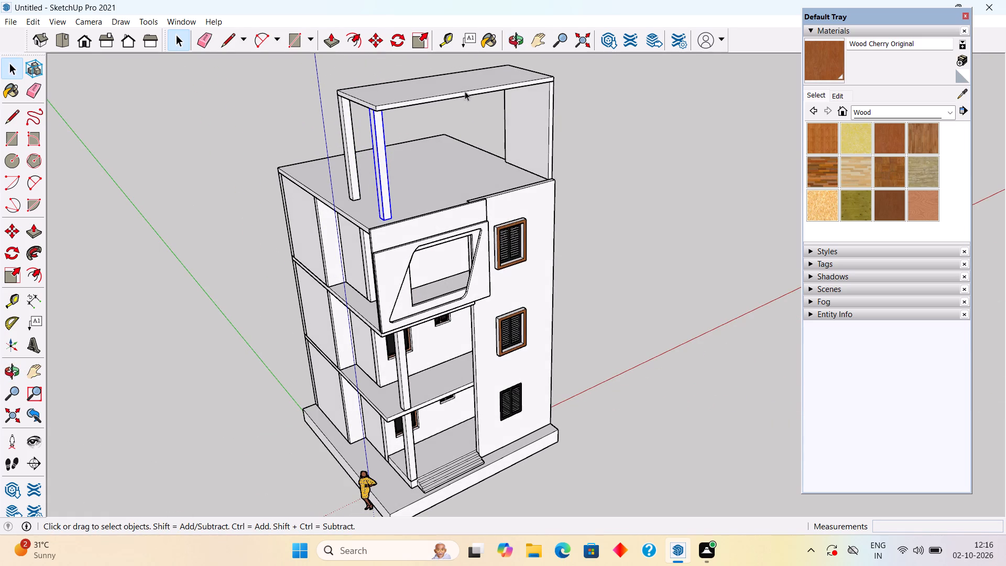
pyautogui.click(413, 100)
pyautogui.press('Delete')
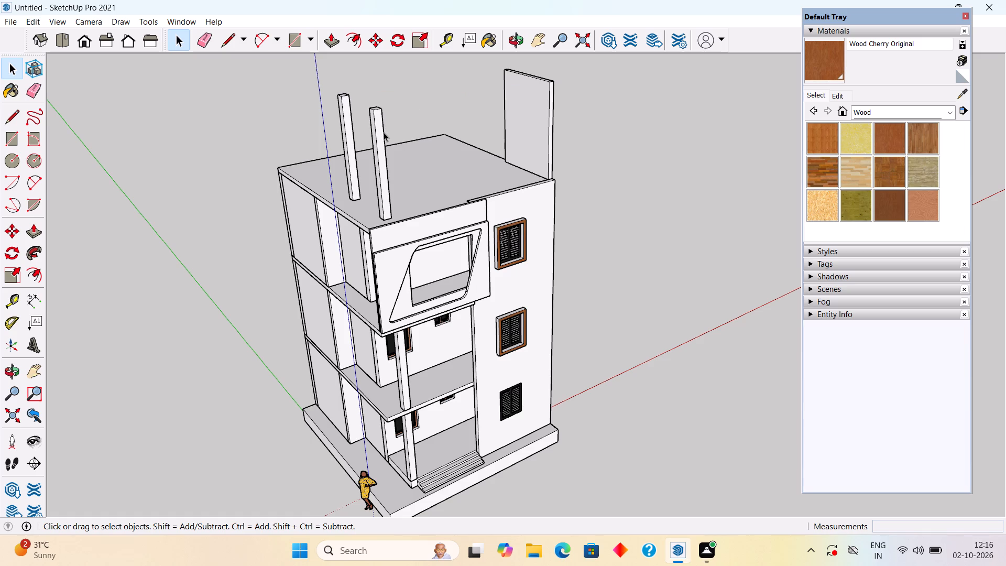
# Open the front terrace column's group and Push/Pull its top face down by 4'.
pyautogui.scroll(-3, 384, 132)
pyautogui.moveTo(385, 100); pyautogui.dragTo(404, 201, button='middle')
pyautogui.scroll(-2, 400, 190)
pyautogui.scroll(3, 364, 158)
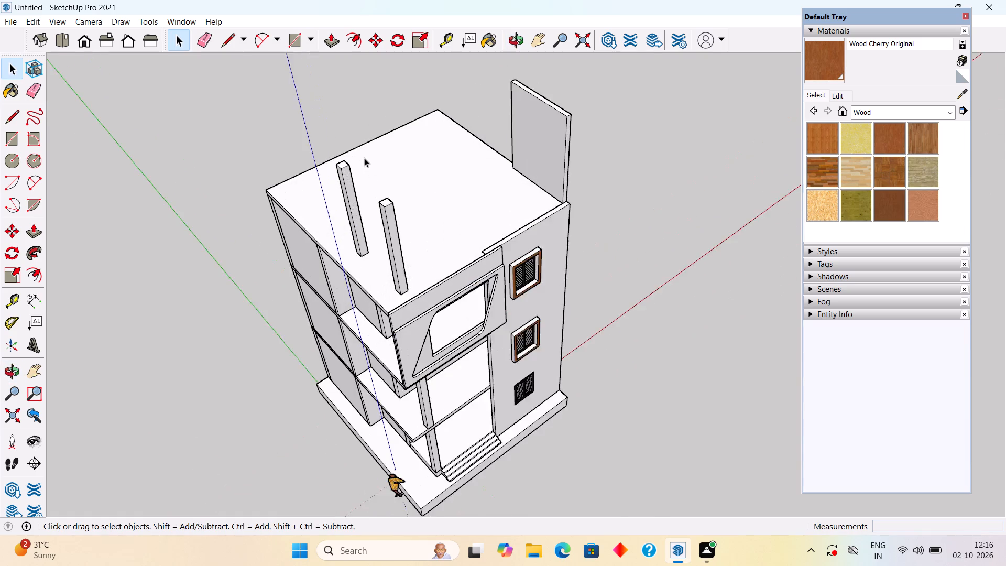
pyautogui.scroll(6, 364, 158)
pyautogui.tripleClick(415, 278)
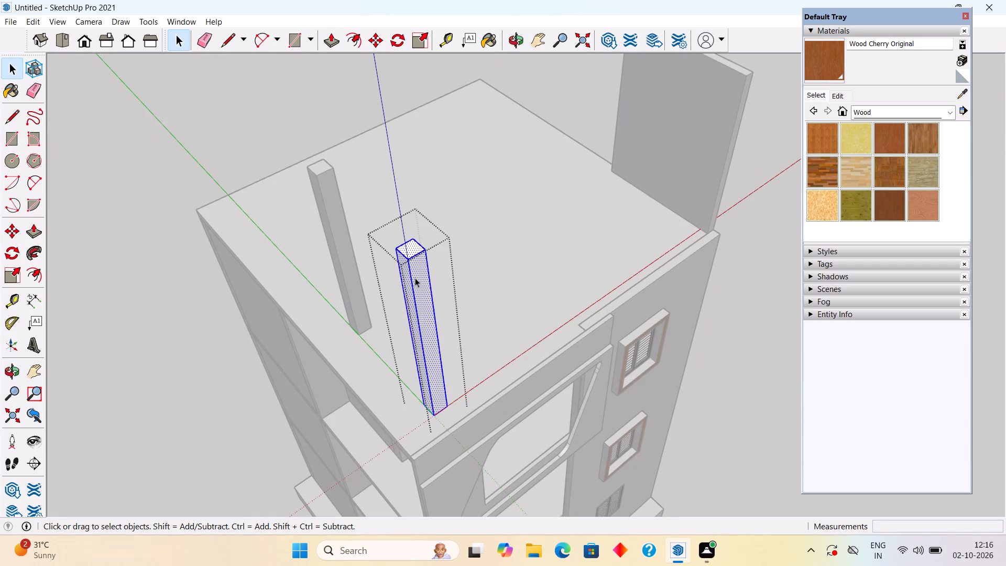
pyautogui.press('p')
pyautogui.click(410, 251)
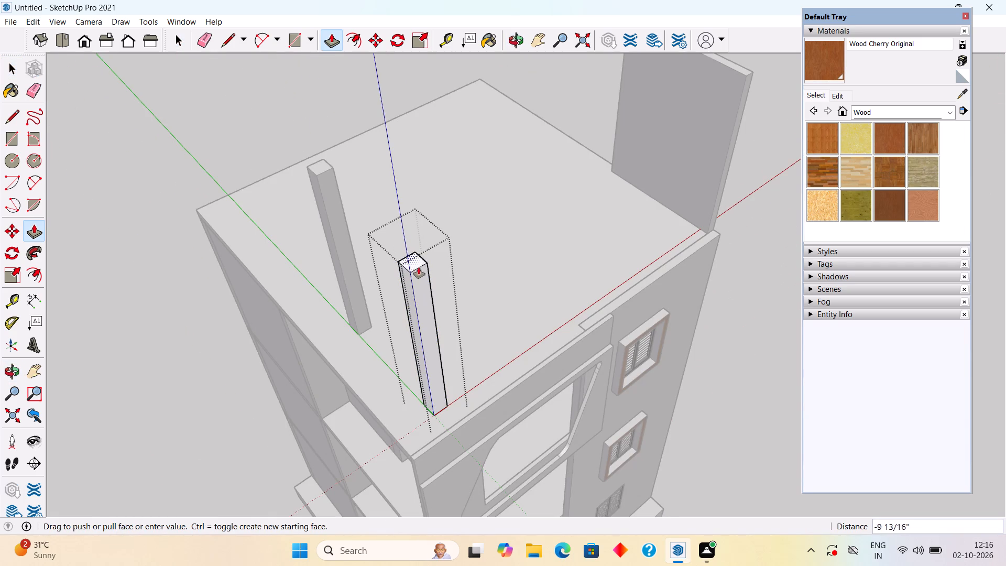
pyautogui.write("4'")
pyautogui.press('Return')
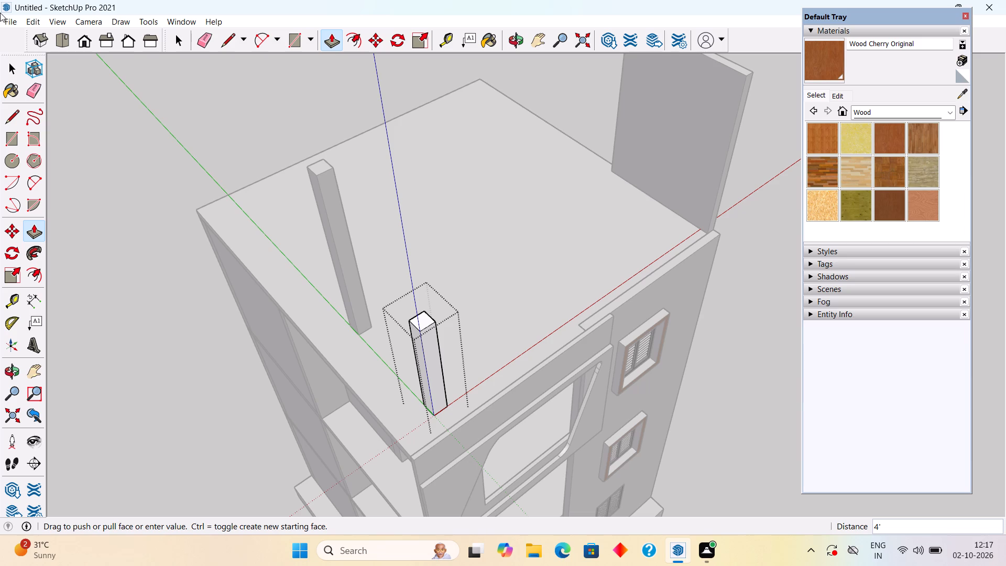
pyautogui.scroll(1, 0, 13)
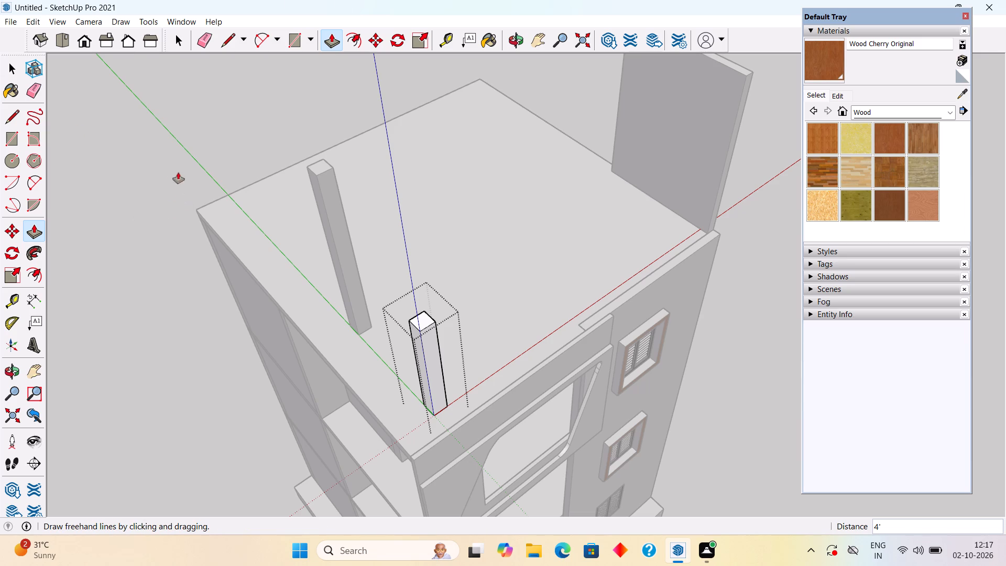
pyautogui.press('space')
pyautogui.click(167, 164)
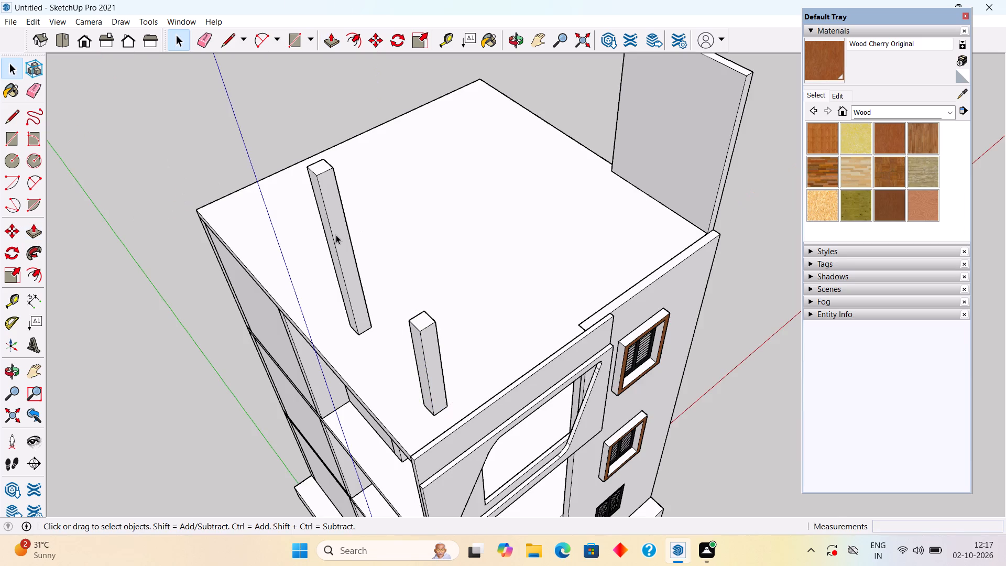
# Open the rear terrace column's group and Push/Pull its top face down by 6".
pyautogui.tripleClick(336, 235)
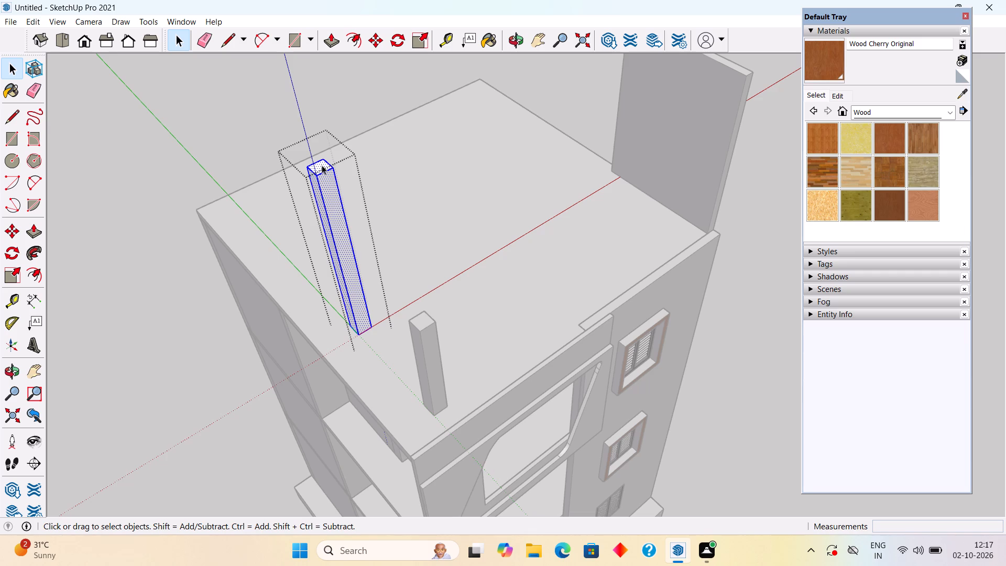
pyautogui.press('p')
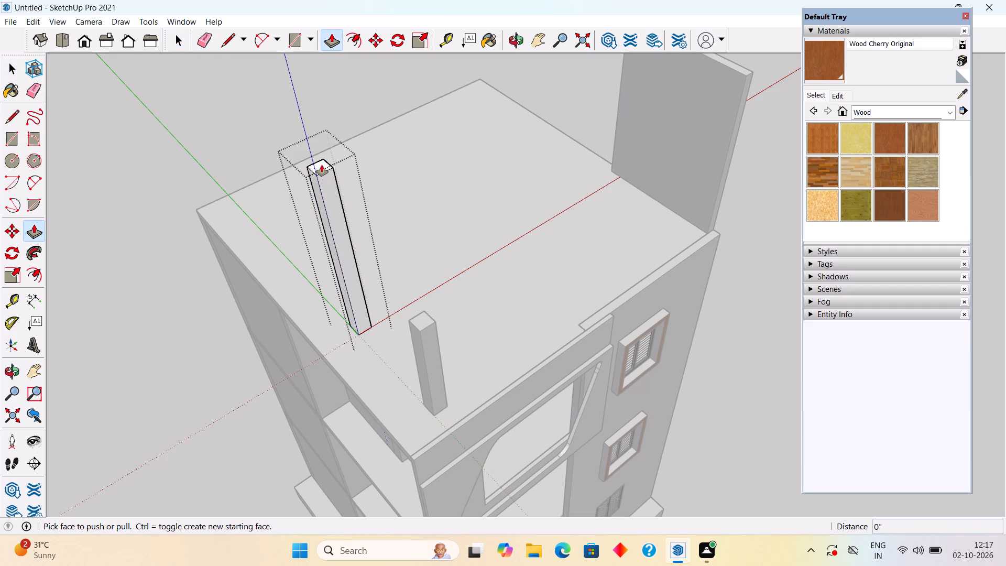
pyautogui.click(327, 163)
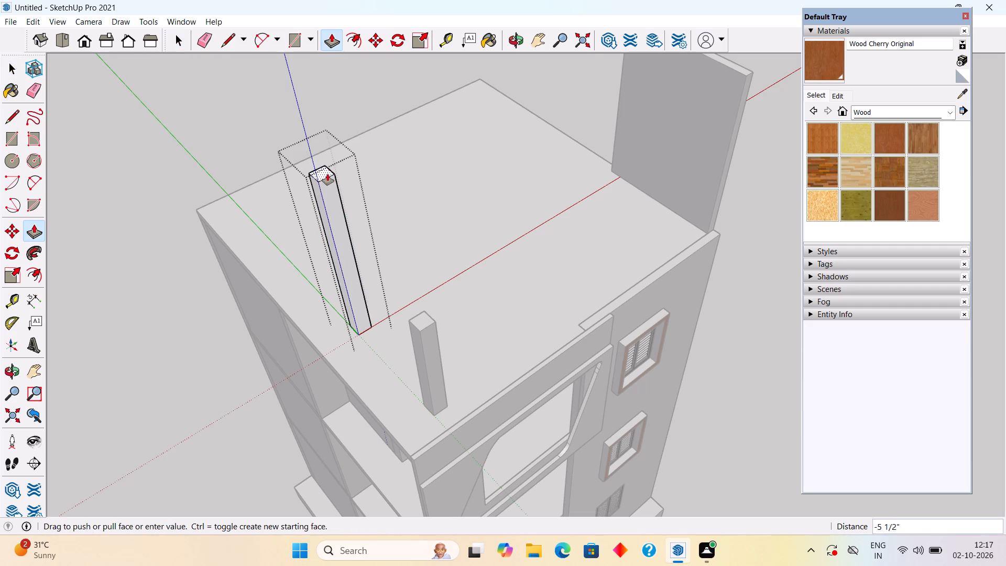
pyautogui.write('6"')
pyautogui.press('Return')
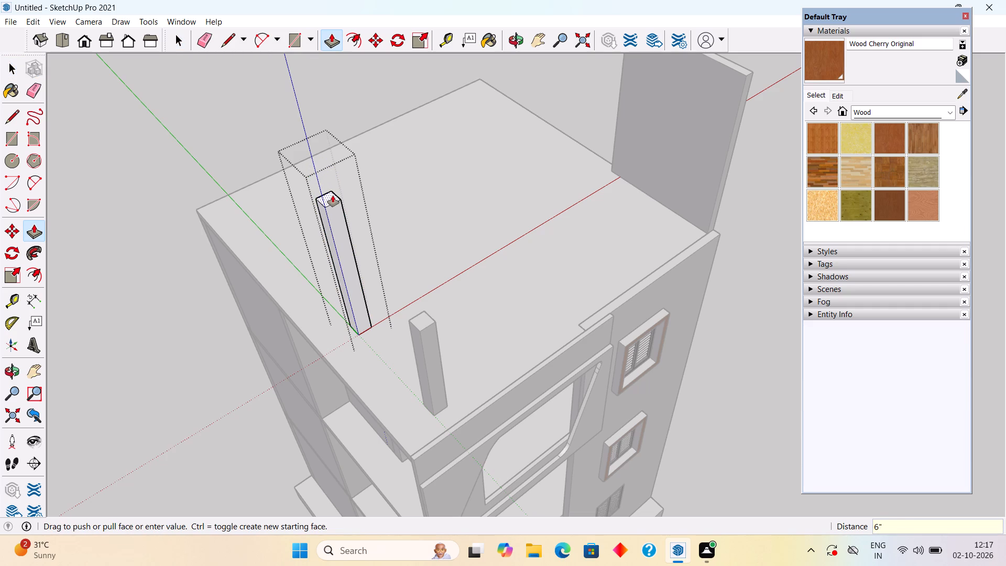
# Push/Pull the rear terrace column's top face down another 3' 6", level with the front column's top.
pyautogui.moveTo(334, 195); pyautogui.dragTo(387, 144, button='middle')
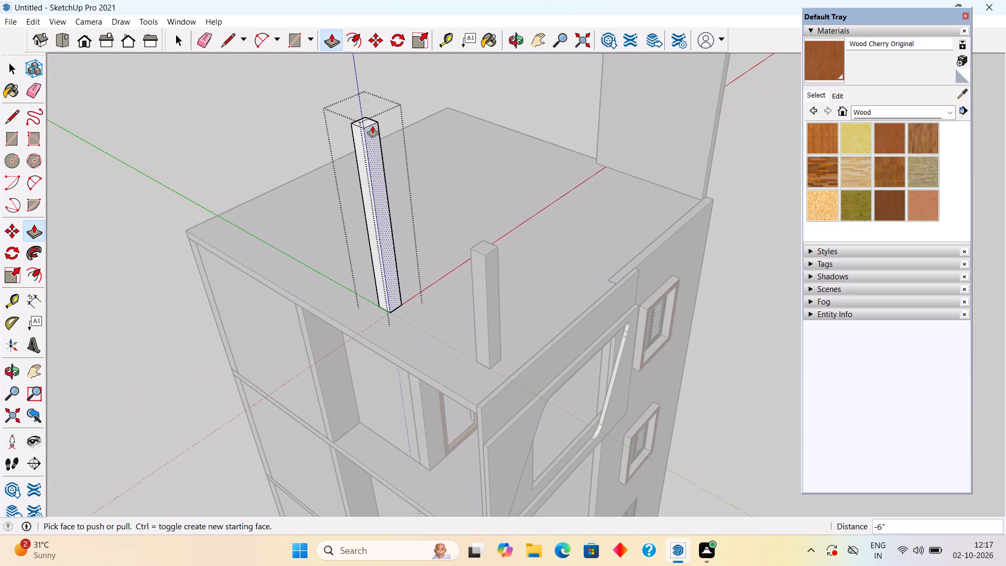
pyautogui.click(367, 118)
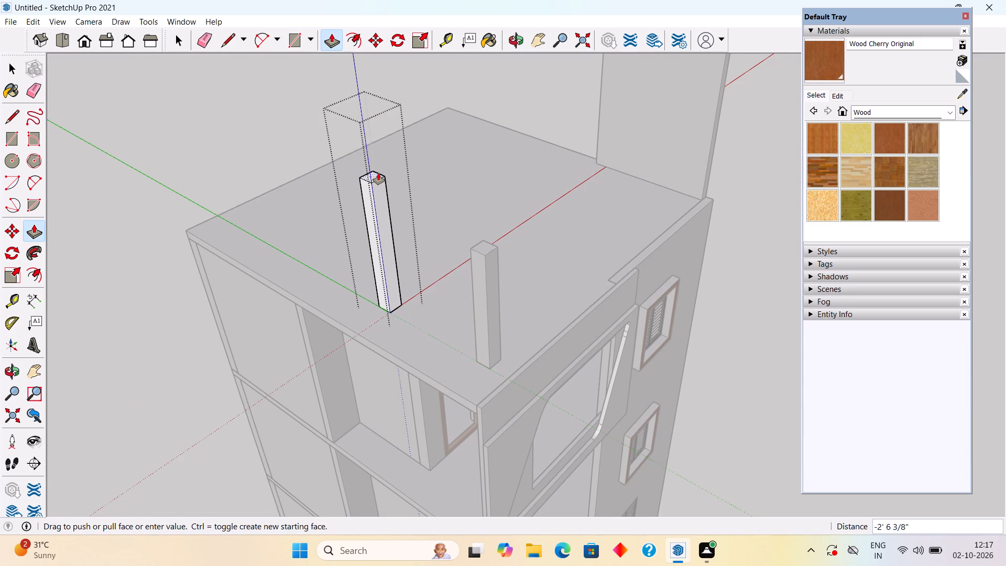
pyautogui.click(494, 249)
pyautogui.press('space')
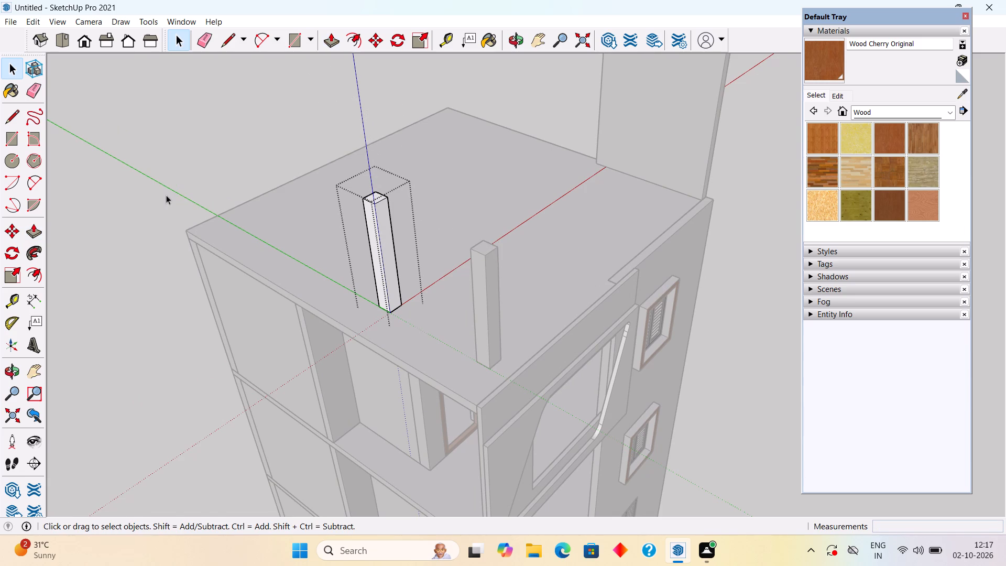
pyautogui.click(157, 186)
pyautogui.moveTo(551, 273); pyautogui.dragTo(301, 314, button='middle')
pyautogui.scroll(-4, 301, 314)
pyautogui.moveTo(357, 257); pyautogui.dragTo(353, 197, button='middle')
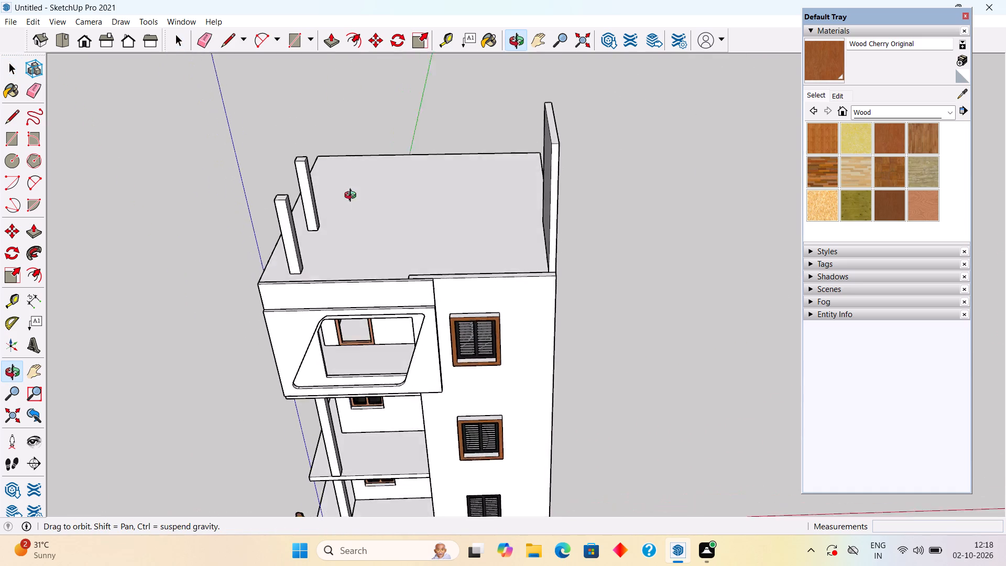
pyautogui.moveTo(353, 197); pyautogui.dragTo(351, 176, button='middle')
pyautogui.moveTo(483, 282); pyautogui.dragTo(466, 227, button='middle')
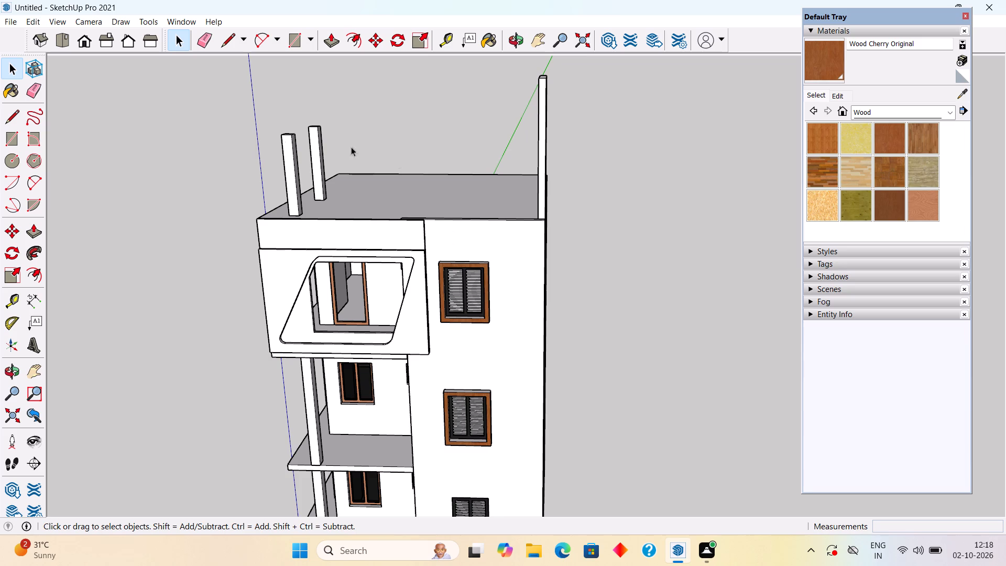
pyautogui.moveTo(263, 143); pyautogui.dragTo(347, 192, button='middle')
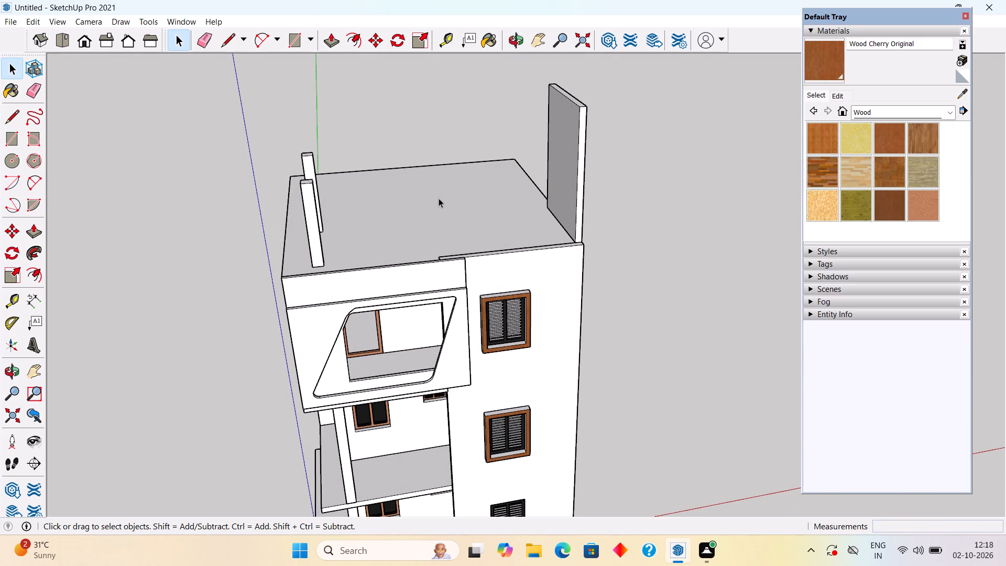
# Examine the terrace's front edge, opening the front wall's group to check its top face.
pyautogui.moveTo(418, 191); pyautogui.dragTo(366, 157, button='middle')
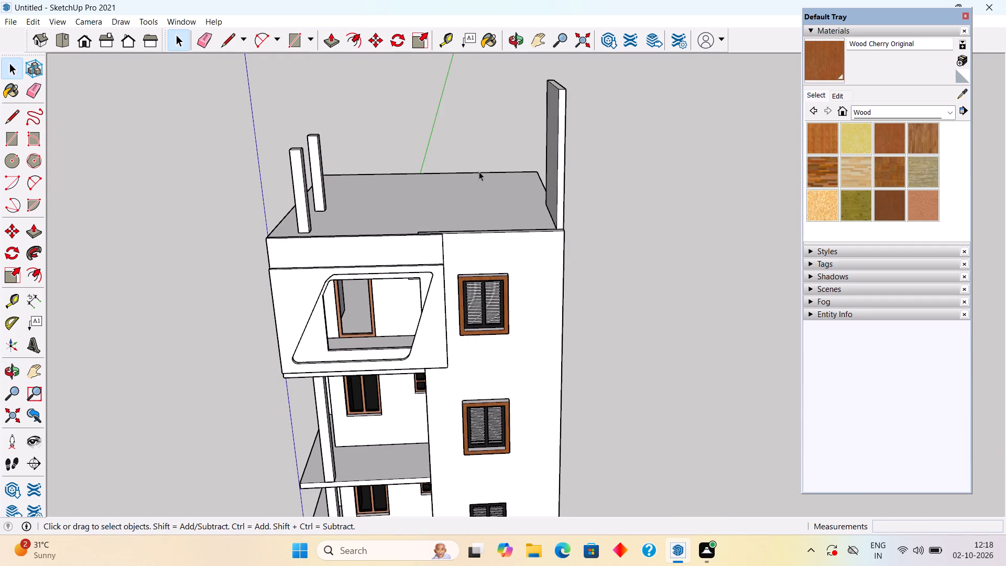
pyautogui.moveTo(484, 180); pyautogui.dragTo(458, 191, button='middle')
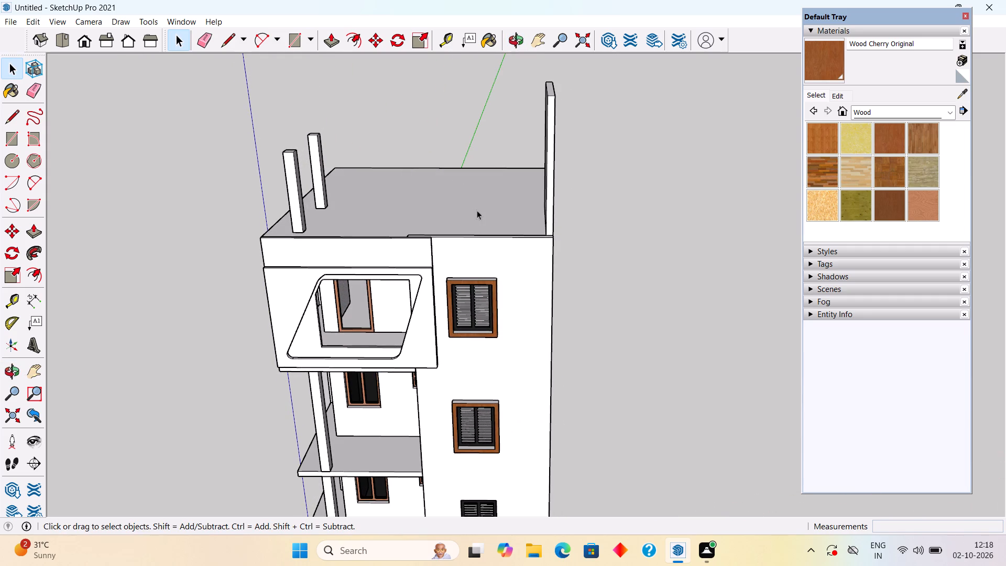
pyautogui.moveTo(487, 219); pyautogui.dragTo(491, 231, button='middle')
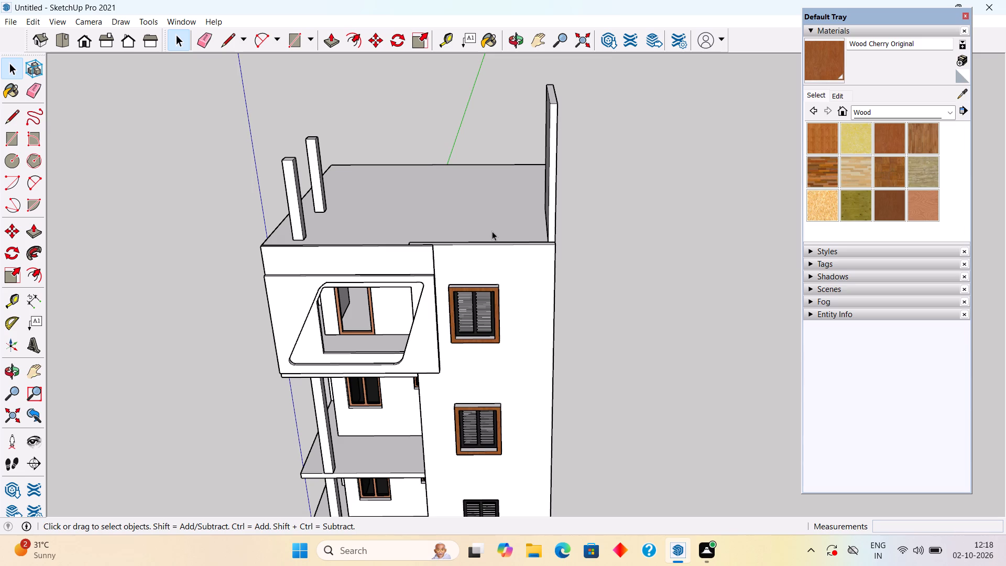
pyautogui.scroll(1, 492, 231)
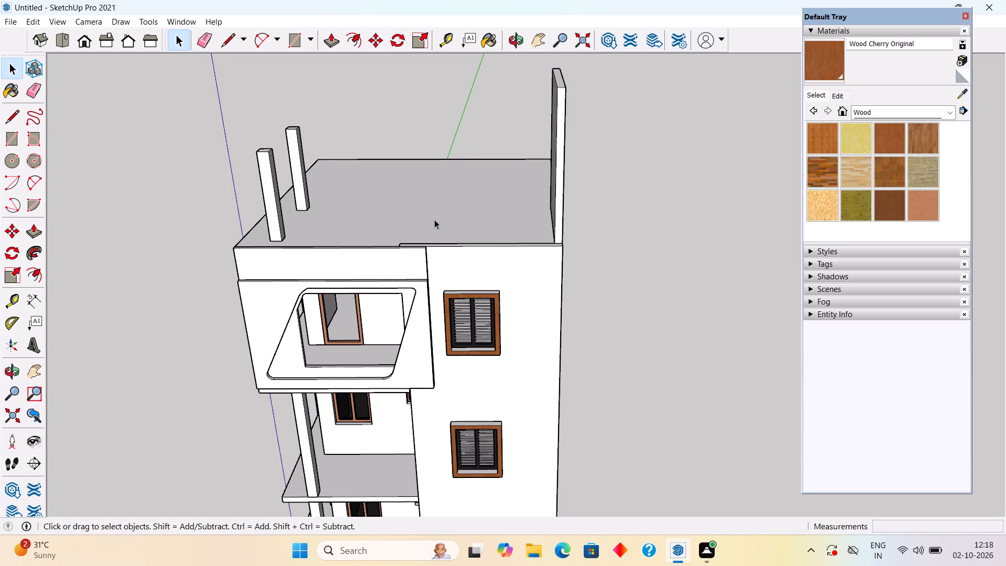
pyautogui.moveTo(431, 219); pyautogui.dragTo(516, 231, button='middle')
pyautogui.moveTo(474, 222); pyautogui.dragTo(487, 260, button='middle')
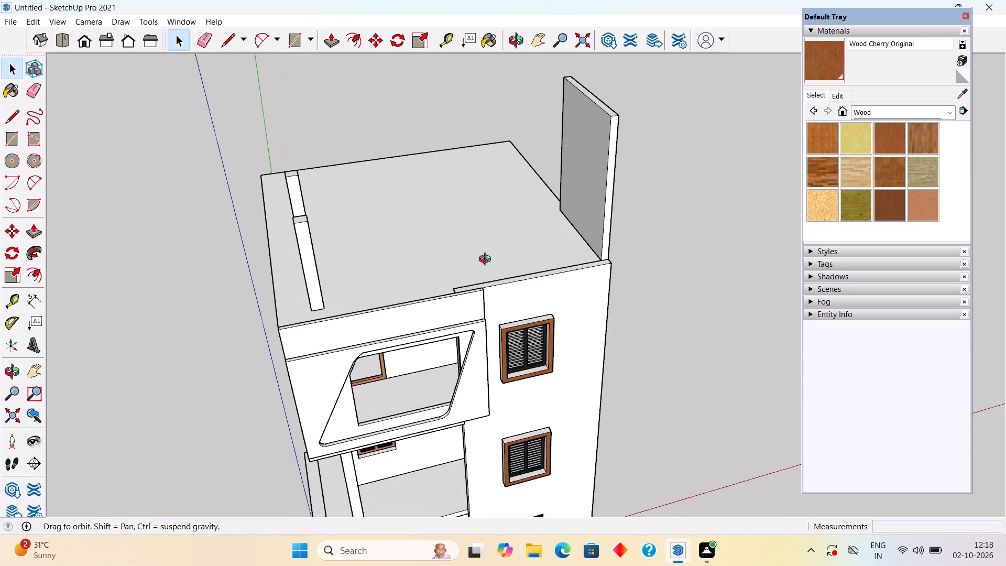
pyautogui.moveTo(487, 260); pyautogui.dragTo(488, 260, button='middle')
pyautogui.click(504, 283)
pyautogui.scroll(4, 504, 283)
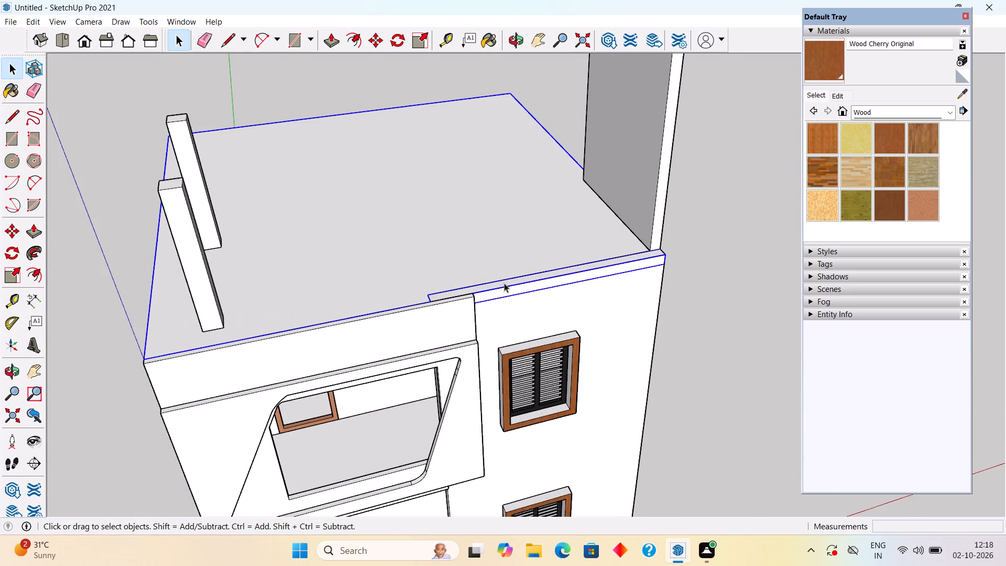
pyautogui.scroll(1, 504, 283)
pyautogui.click(507, 280)
pyautogui.moveTo(532, 270); pyautogui.dragTo(538, 411, button='middle')
pyautogui.click(729, 395)
pyautogui.doubleClick(613, 365)
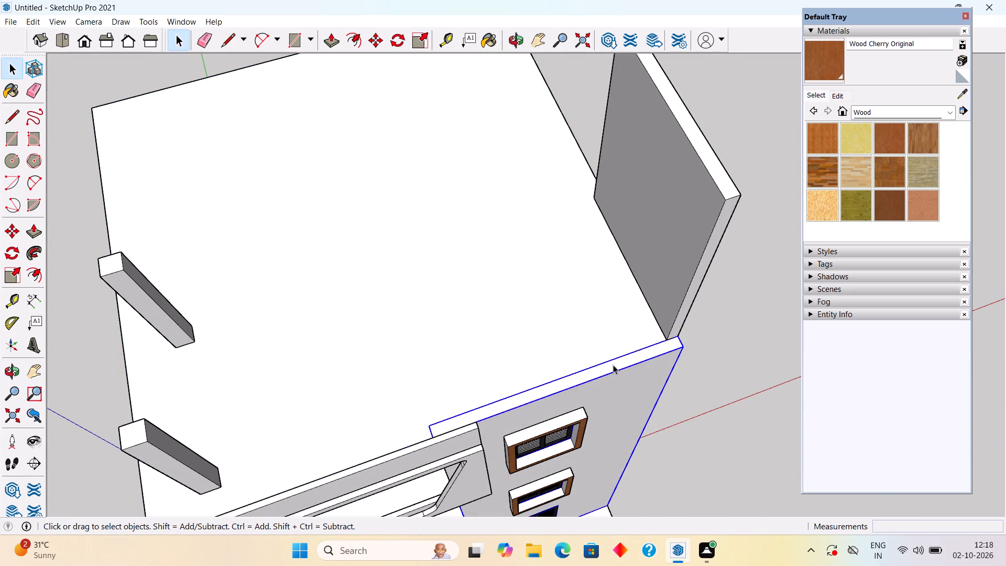
pyautogui.doubleClick(613, 365)
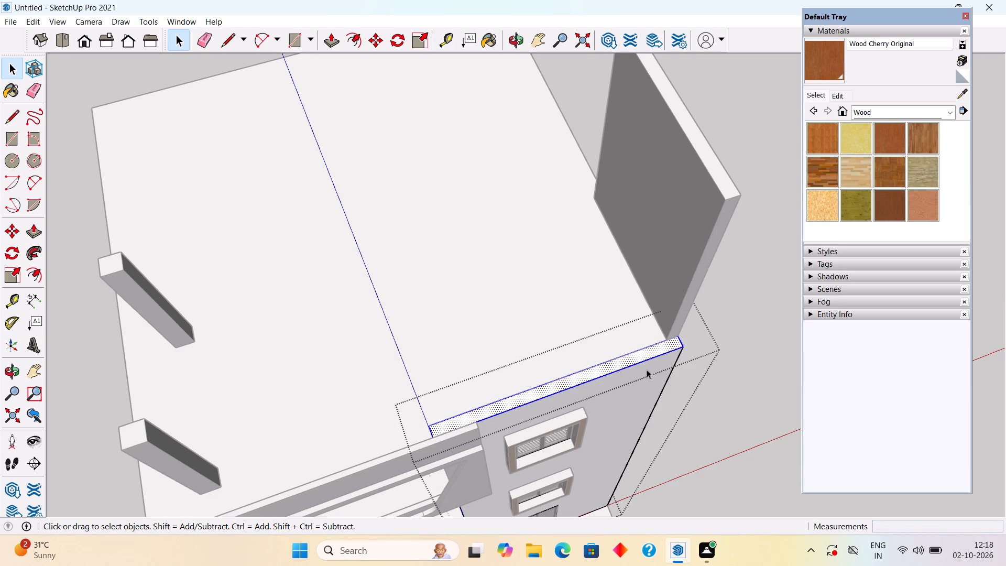
pyautogui.click(736, 329)
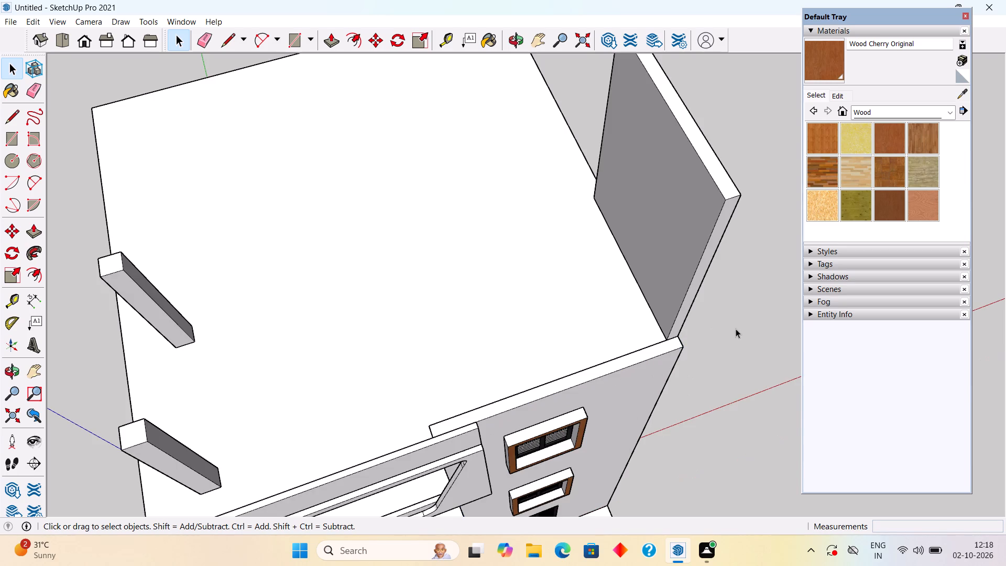
# Place a Tape Measure guide line along the front wall's inner top edge, running across the full terrace front.
pyautogui.moveTo(445, 400); pyautogui.dragTo(383, 441, button='middle')
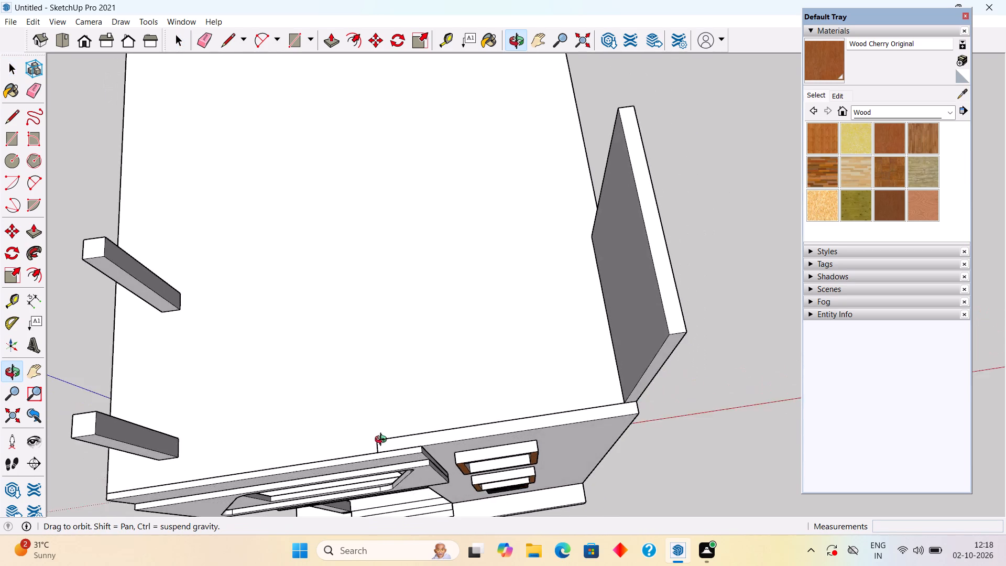
pyautogui.moveTo(383, 441); pyautogui.dragTo(358, 441, button='middle')
pyautogui.scroll(3, 363, 437)
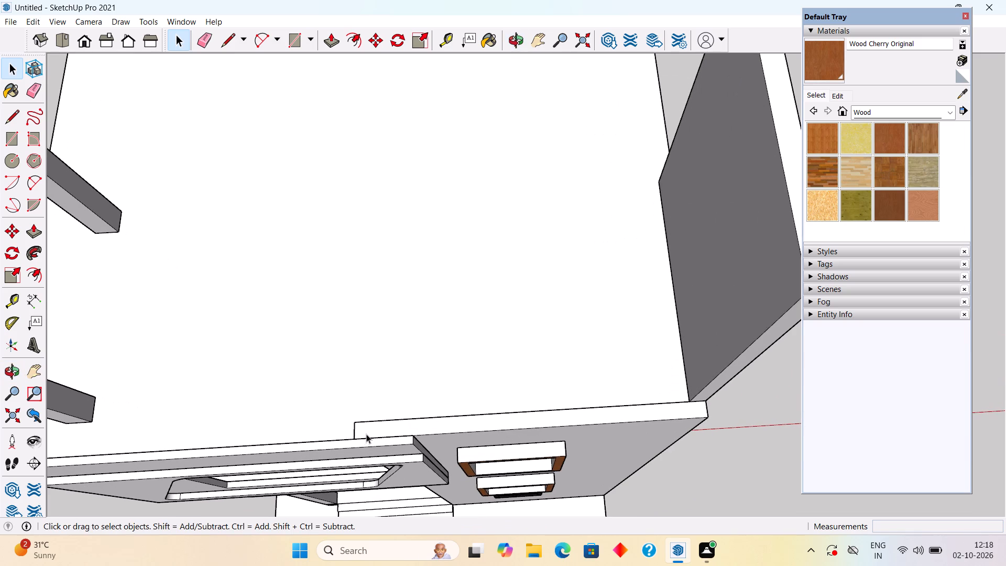
pyautogui.scroll(-4, 366, 434)
pyautogui.moveTo(357, 441); pyautogui.dragTo(383, 417, button='middle')
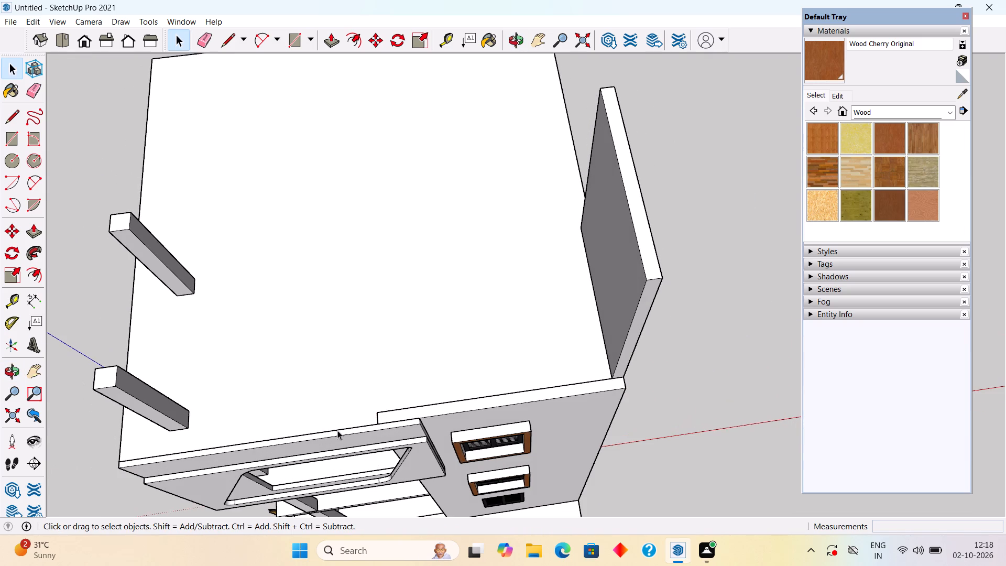
pyautogui.press('r')
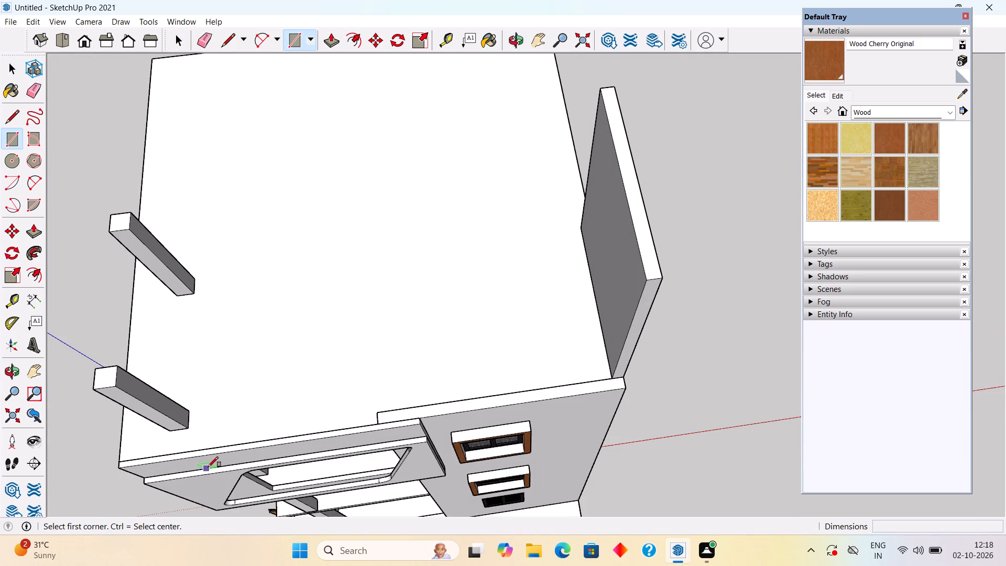
pyautogui.press('space')
pyautogui.press('t')
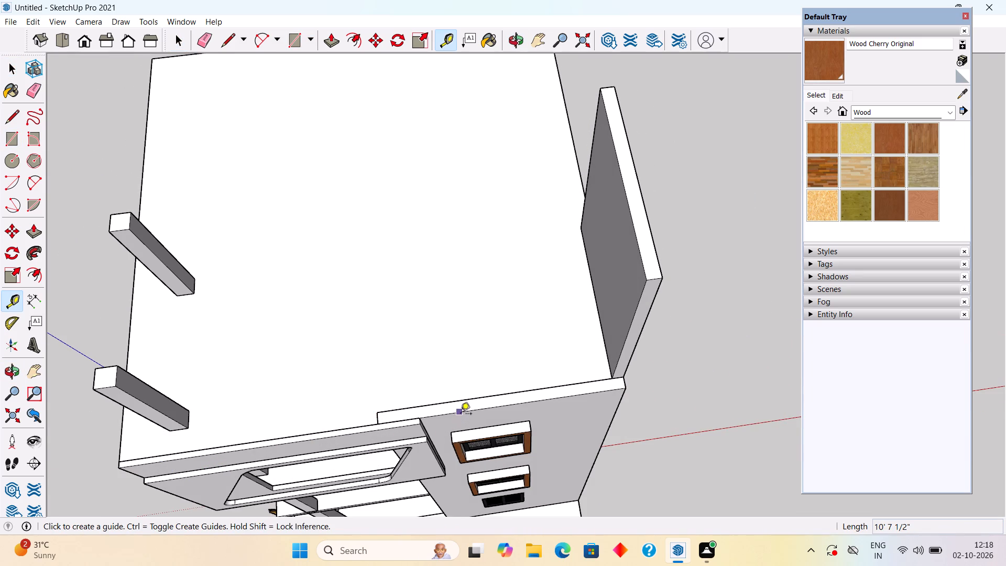
pyautogui.click(461, 415)
pyautogui.click(462, 402)
pyautogui.press('space')
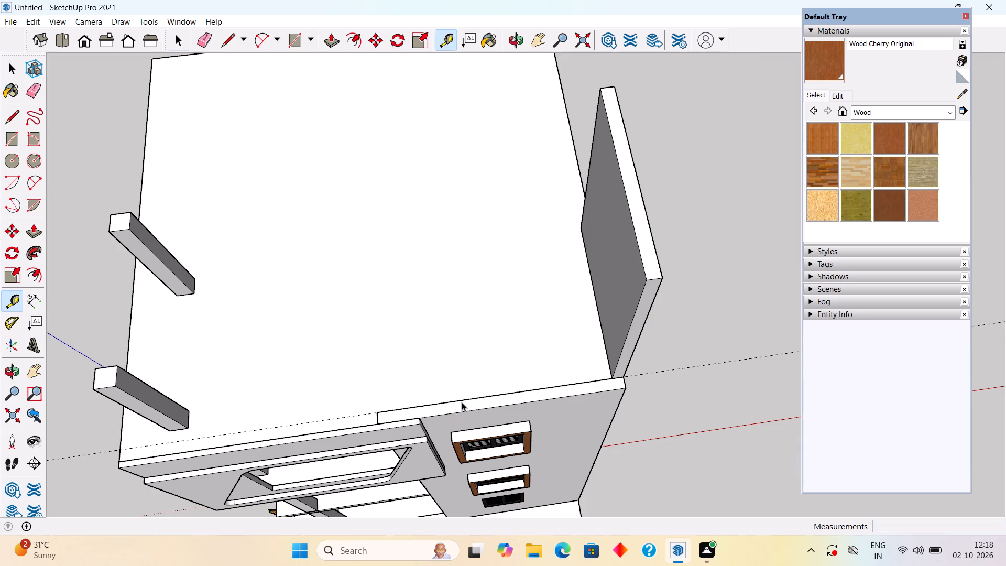
# Draw a thin rectangle about 21' 3" long along the terrace's front edge, from the guide line to the front wall's outer corner.
pyautogui.moveTo(207, 395); pyautogui.dragTo(210, 388, button='middle')
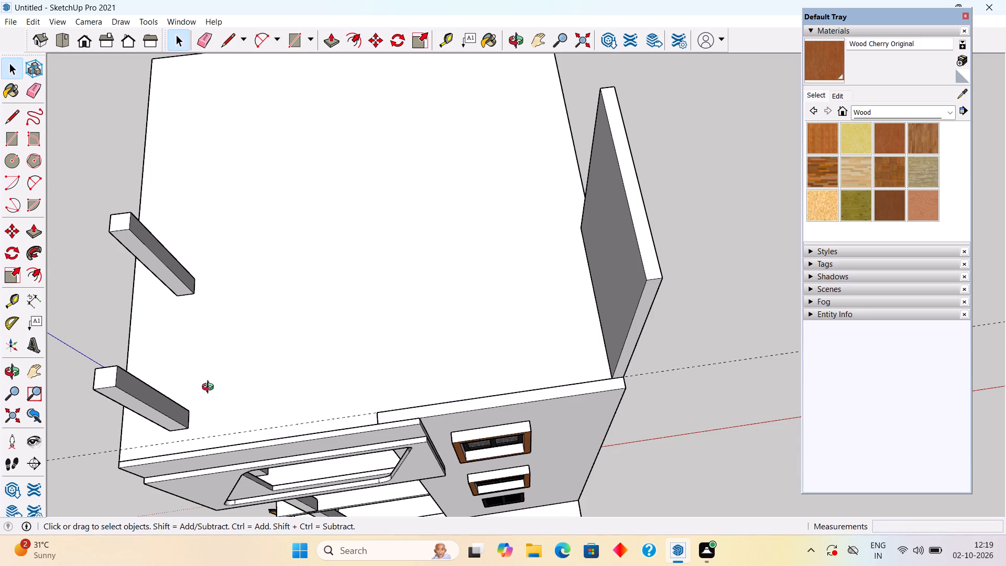
pyautogui.moveTo(210, 388); pyautogui.dragTo(572, 179, button='middle')
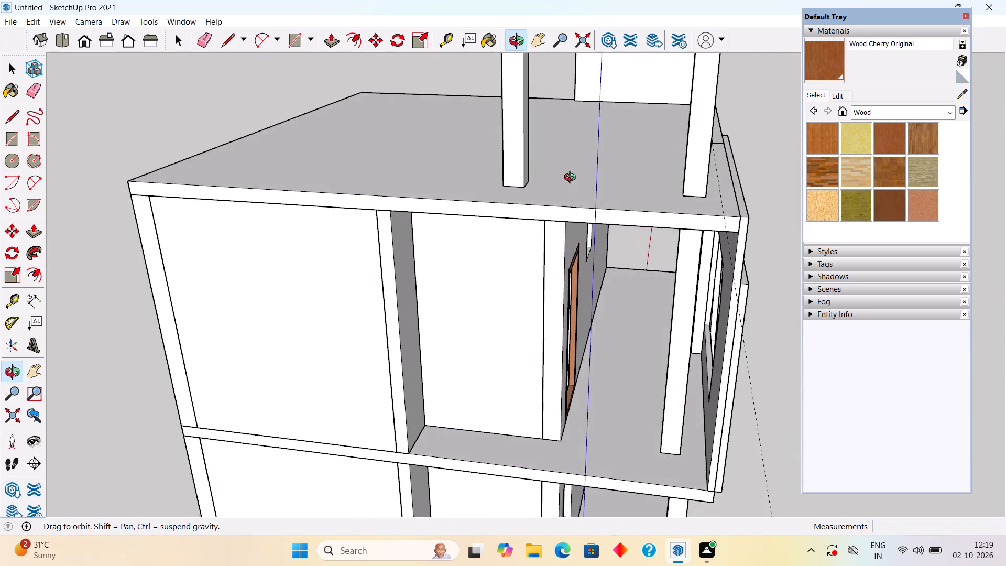
pyautogui.moveTo(572, 179); pyautogui.dragTo(351, 298, button='middle')
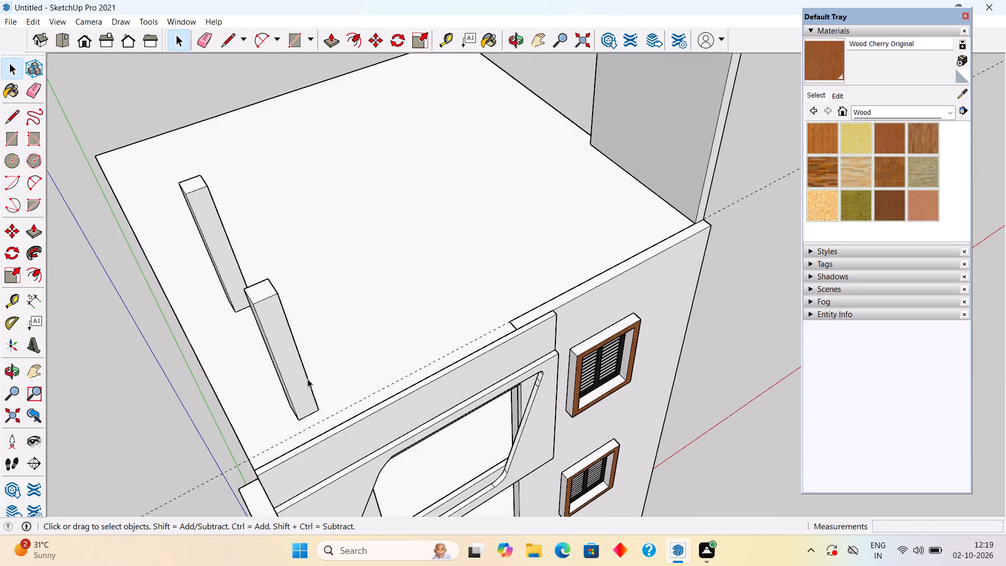
pyautogui.press('r')
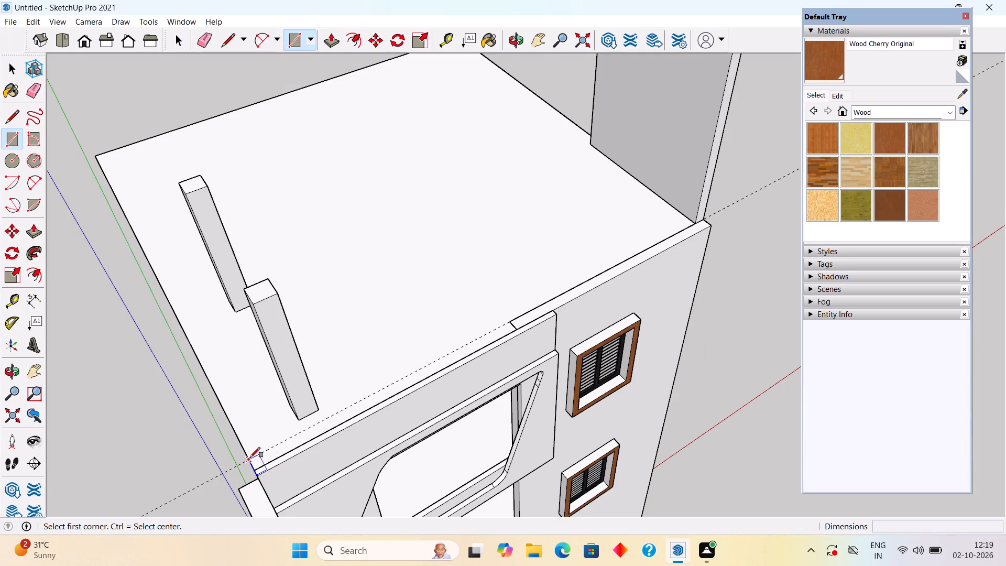
pyautogui.click(250, 458)
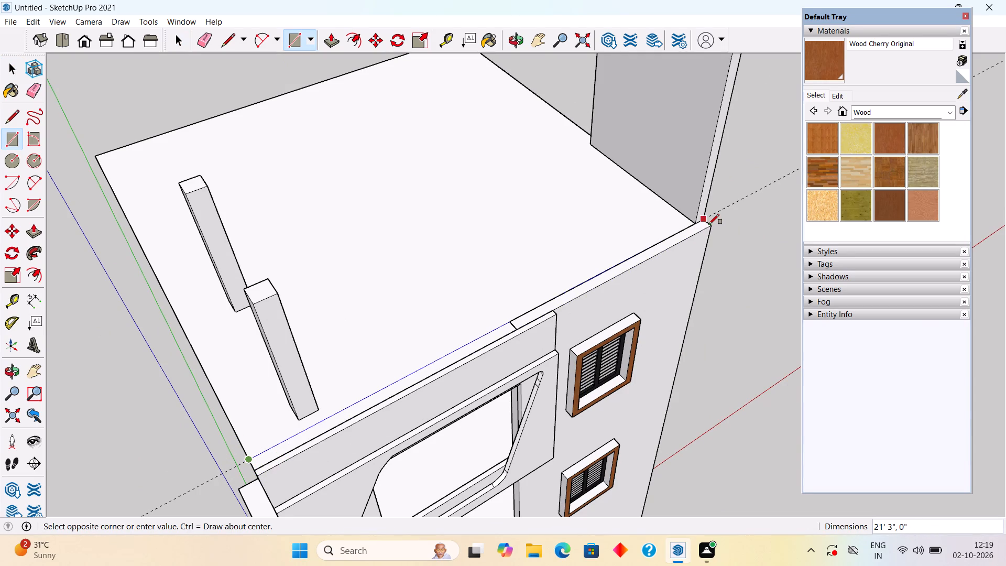
pyautogui.click(711, 225)
pyautogui.press('space')
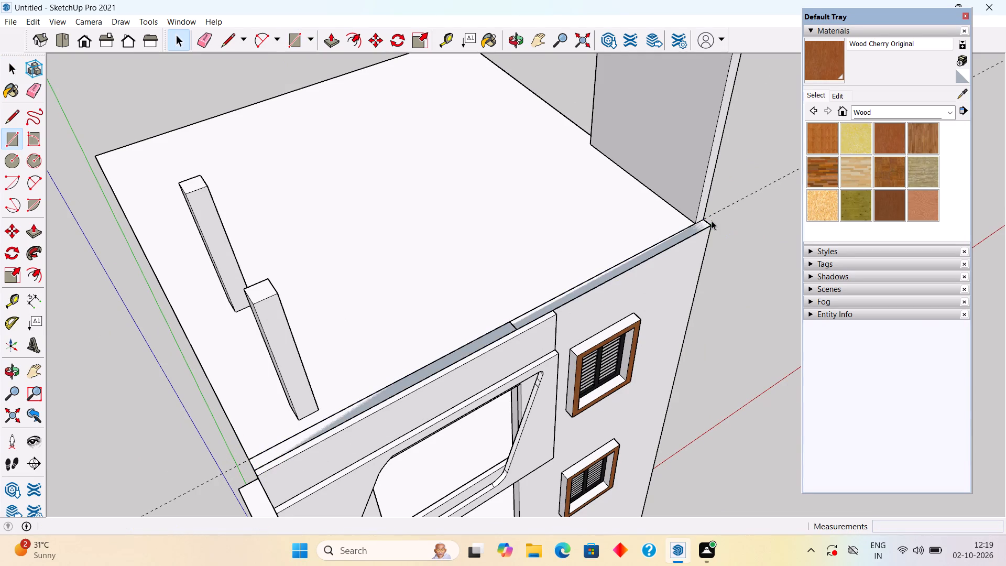
# Push/Pull the thin rectangle on the terrace's front edge up by 2' to form a parapet.
pyautogui.press('p')
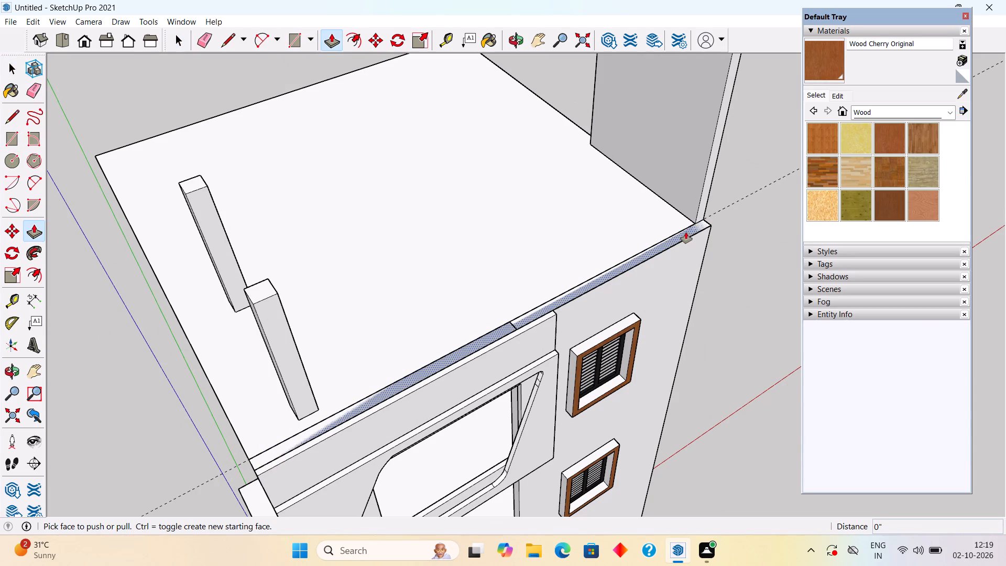
pyautogui.click(686, 232)
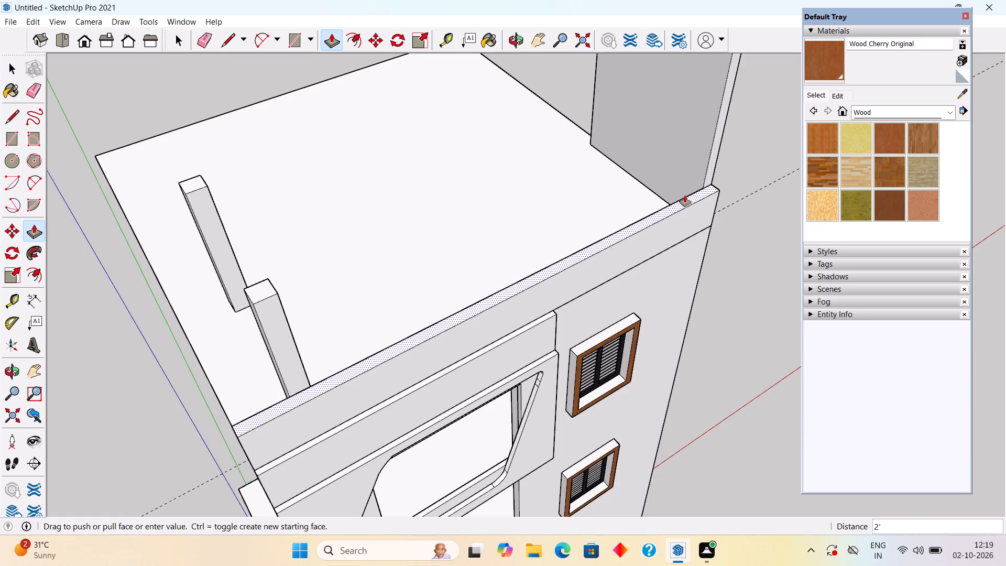
pyautogui.write("2'")
pyautogui.press('Return')
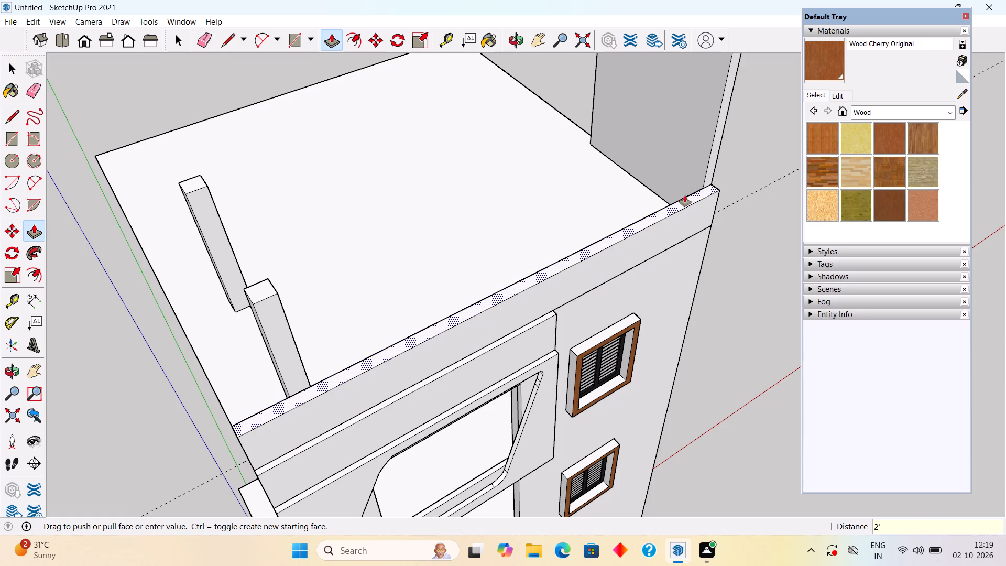
pyautogui.press('space')
# Examine the new front parapet against the whole front elevation, the terrace columns and the side wall.
pyautogui.scroll(-1, 685, 195)
pyautogui.moveTo(672, 267); pyautogui.dragTo(604, 167, button='middle')
pyautogui.scroll(-4, 598, 167)
pyautogui.moveTo(591, 195); pyautogui.dragTo(546, 144, button='middle')
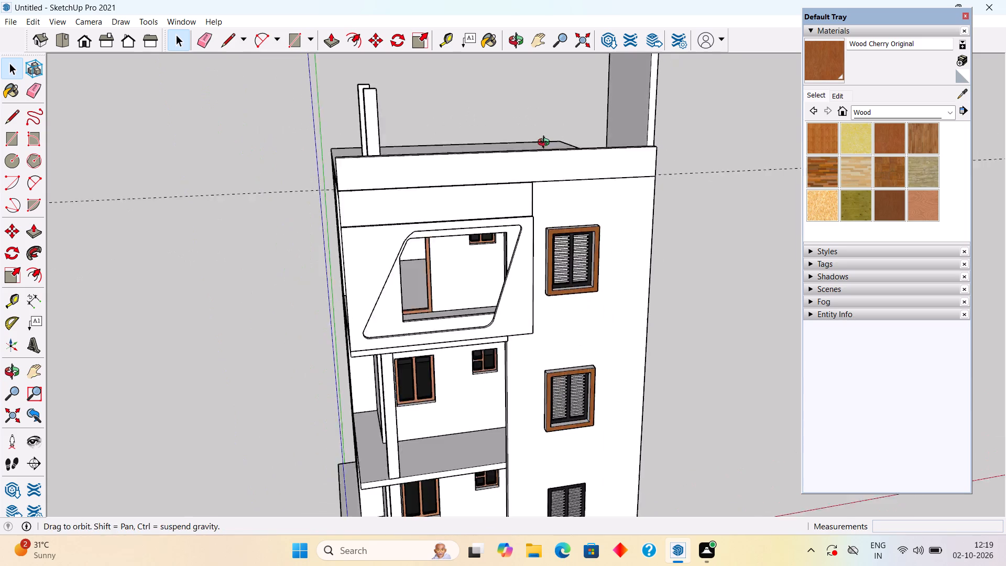
pyautogui.moveTo(546, 144); pyautogui.dragTo(537, 138, button='middle')
pyautogui.scroll(-3, 537, 138)
pyautogui.moveTo(507, 168); pyautogui.dragTo(460, 135, button='middle')
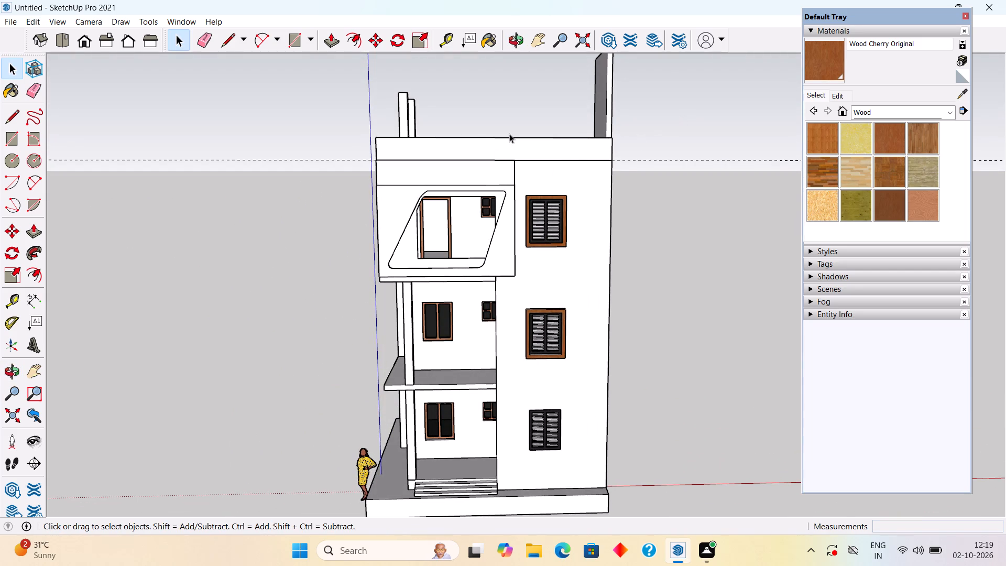
pyautogui.keyDown('shift'); pyautogui.moveTo(509, 134); pyautogui.dragTo(506, 211, button='middle'); pyautogui.keyUp('shift')
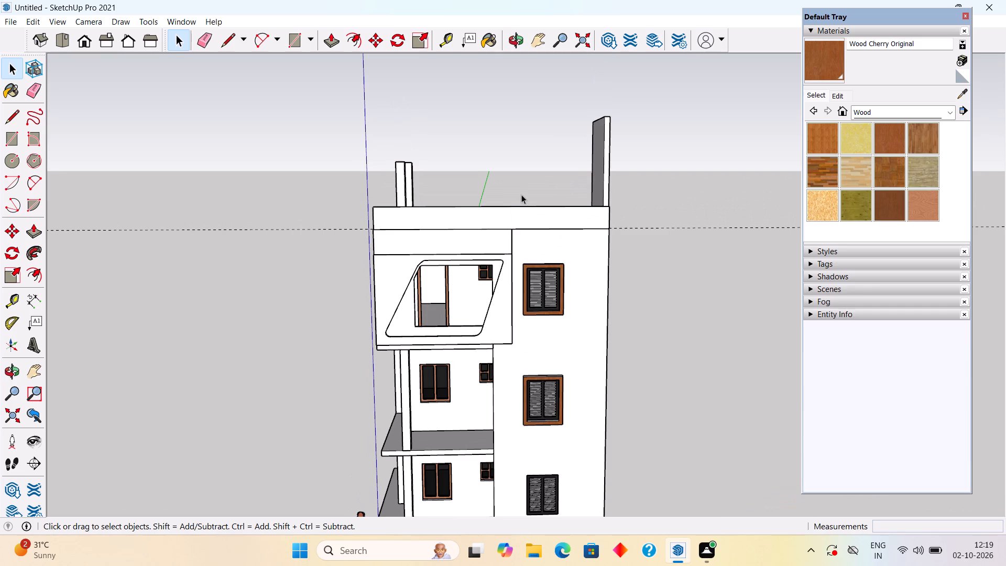
pyautogui.scroll(2, 521, 190)
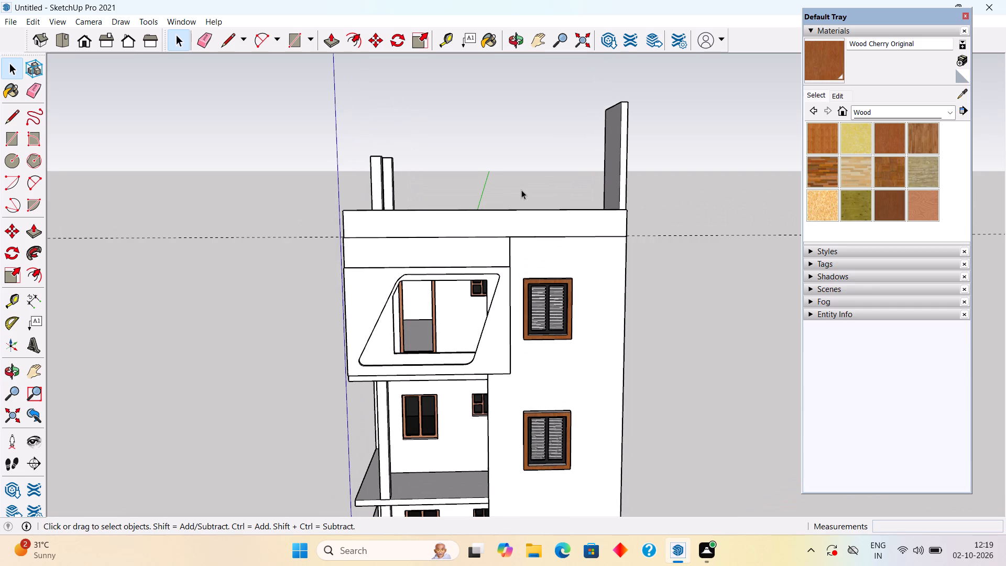
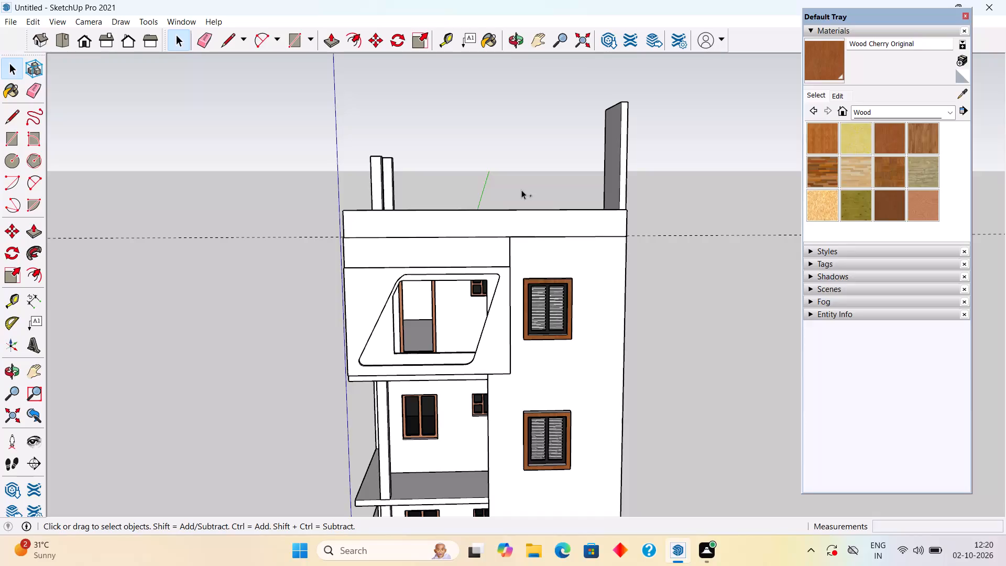
# Undo the 2' front parapet along the terrace's front edge.
pyautogui.hotkey('ctrl', 'z')
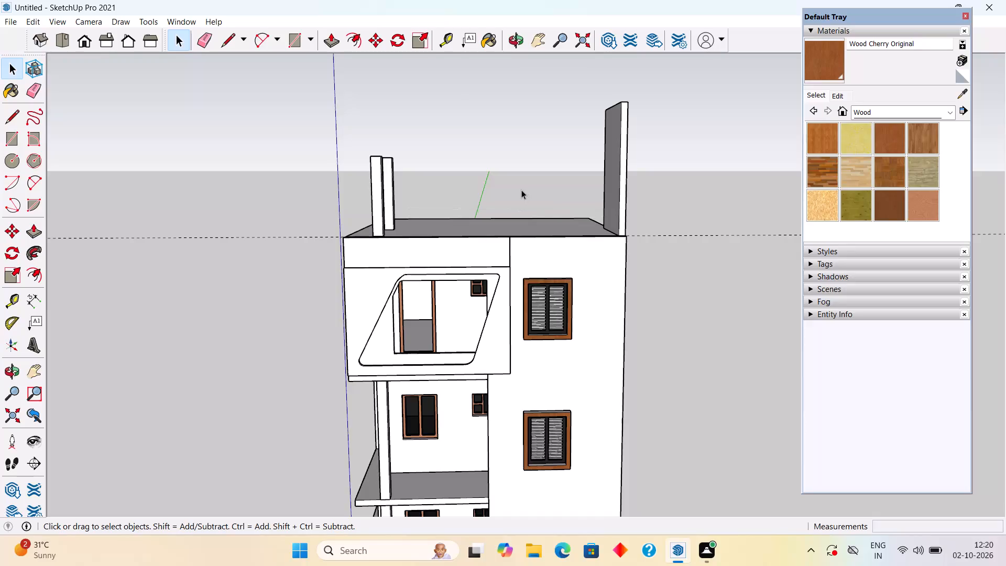
# Open the windowed front wall's group and Push/Pull its top face up 6', level with the front terrace column's top.
pyautogui.moveTo(529, 192); pyautogui.dragTo(543, 565, button='middle')
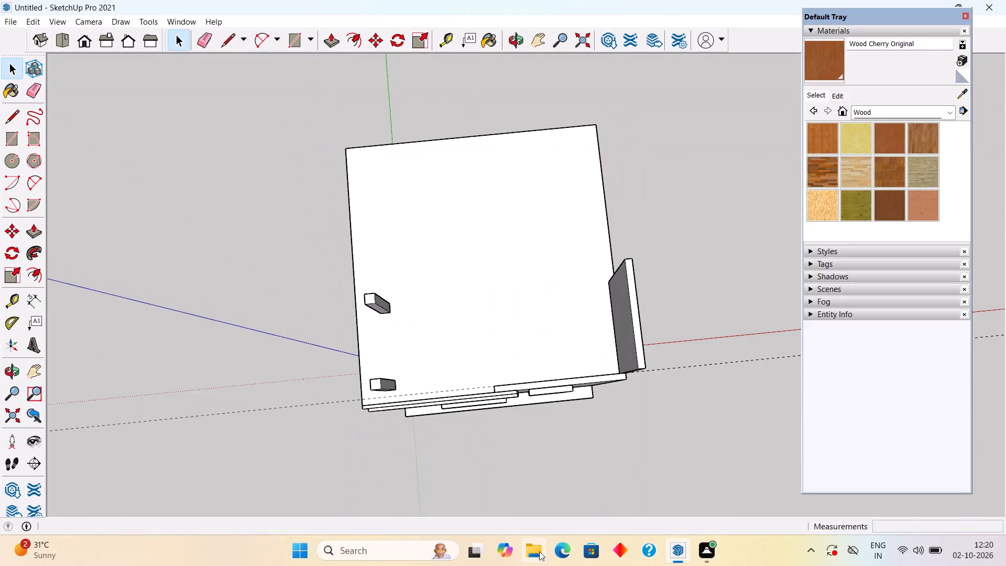
pyautogui.scroll(1, 532, 523)
pyautogui.moveTo(494, 406); pyautogui.dragTo(497, 342, button='middle')
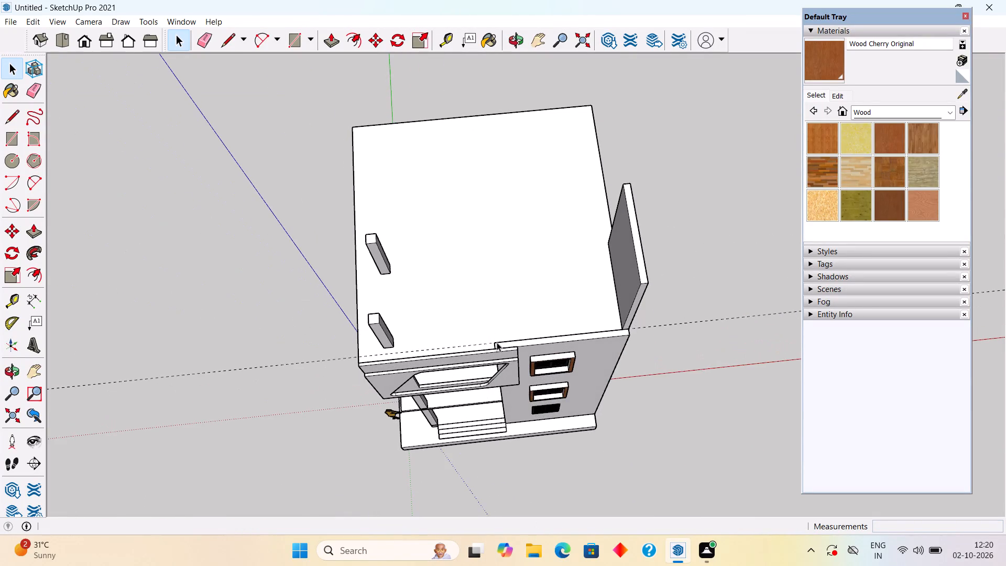
pyautogui.scroll(3, 497, 342)
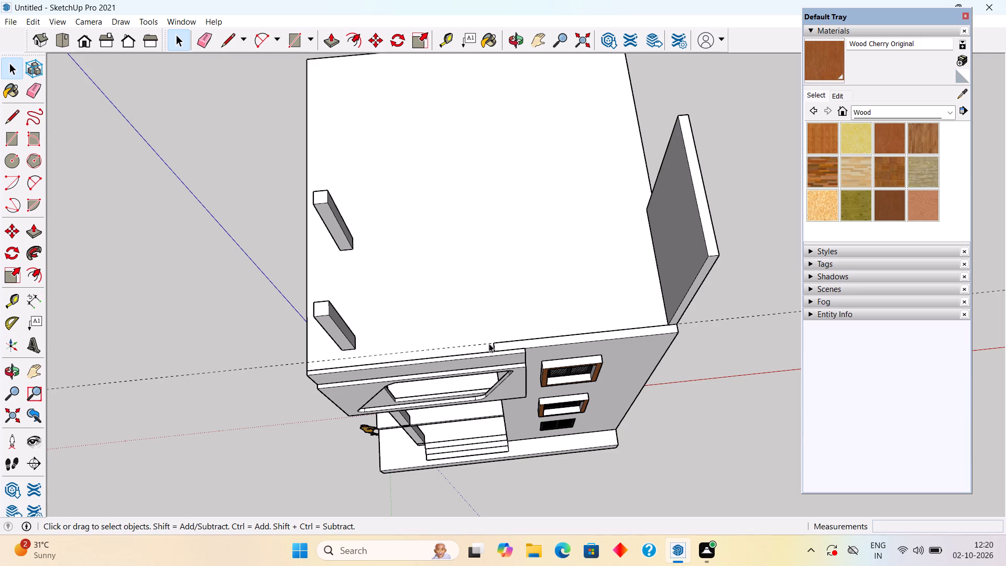
pyautogui.click(563, 342)
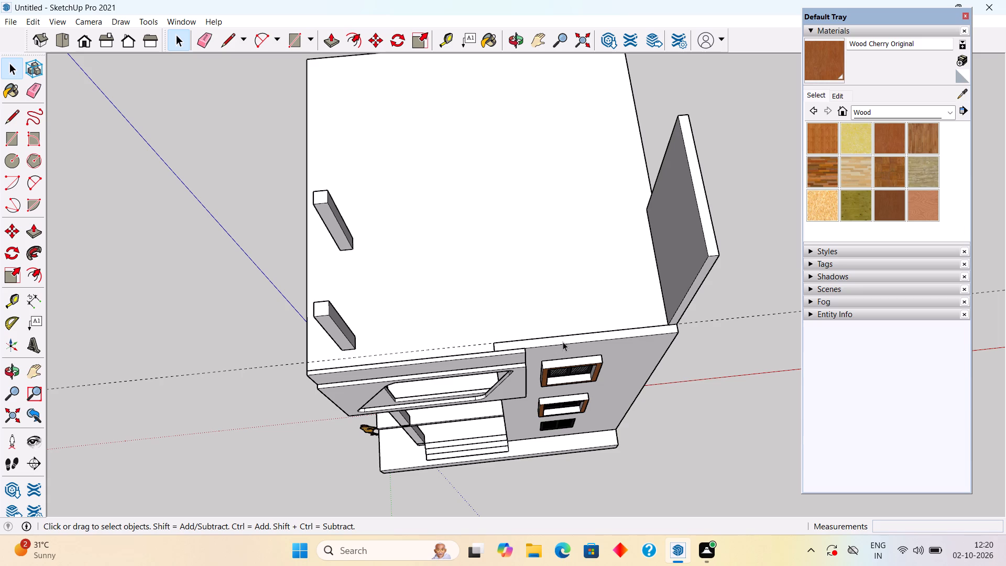
pyautogui.doubleClick(563, 342)
pyautogui.click(559, 342)
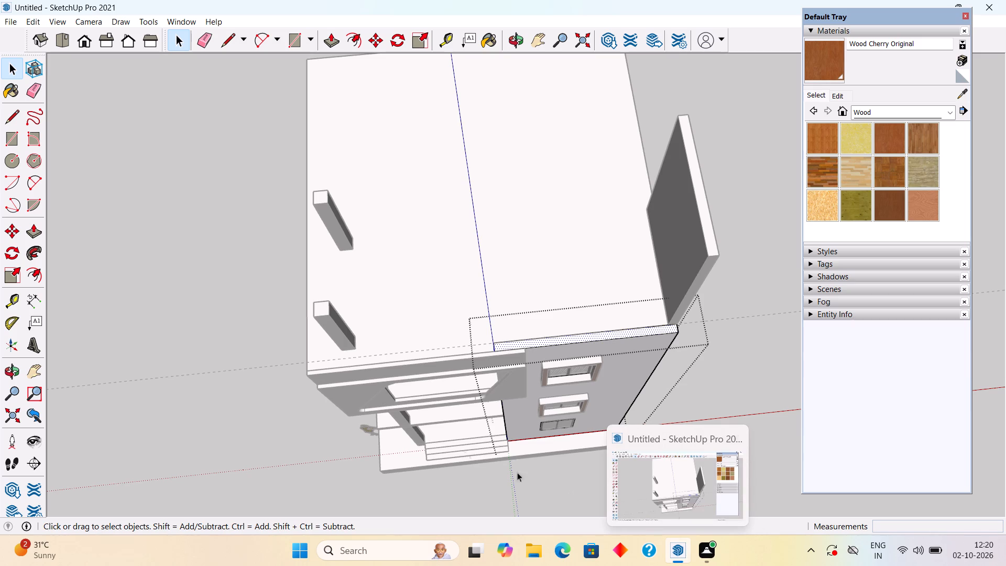
pyautogui.moveTo(444, 405); pyautogui.dragTo(400, 332, button='middle')
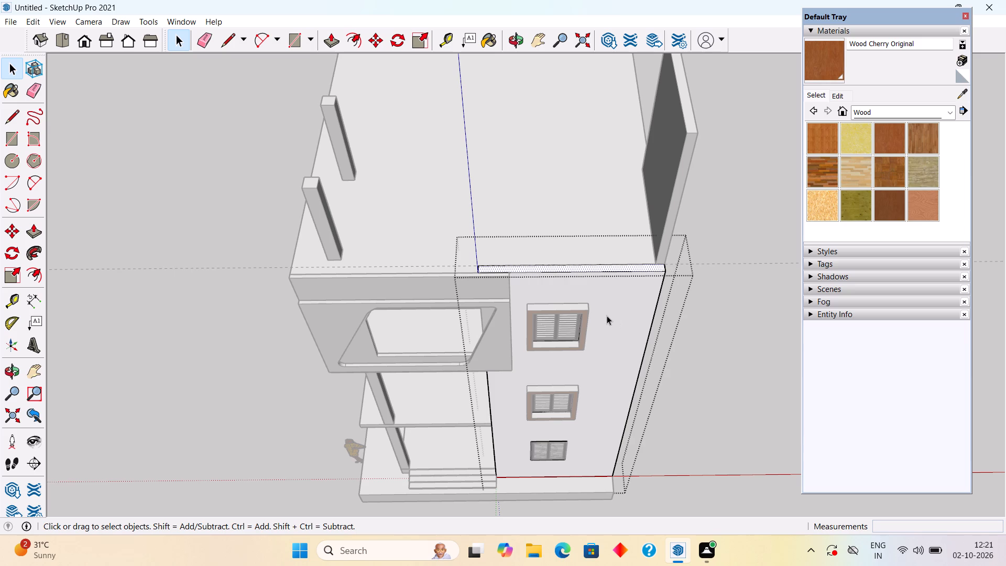
pyautogui.scroll(4, 568, 311)
pyautogui.scroll(7, 664, 267)
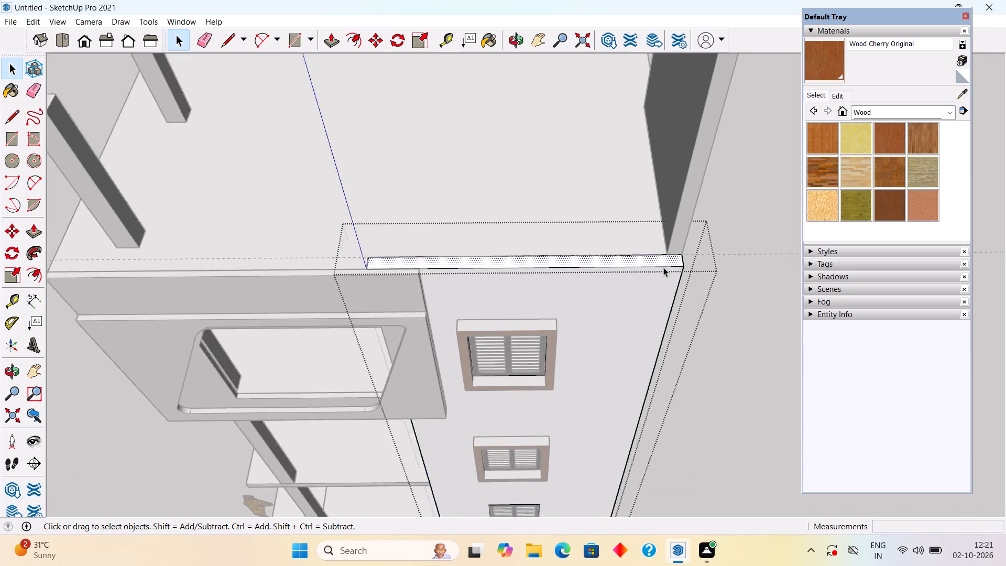
pyautogui.scroll(2, 663, 267)
pyautogui.moveTo(659, 263); pyautogui.dragTo(565, 320, button='middle')
pyautogui.moveTo(622, 365); pyautogui.dragTo(636, 347, button='middle')
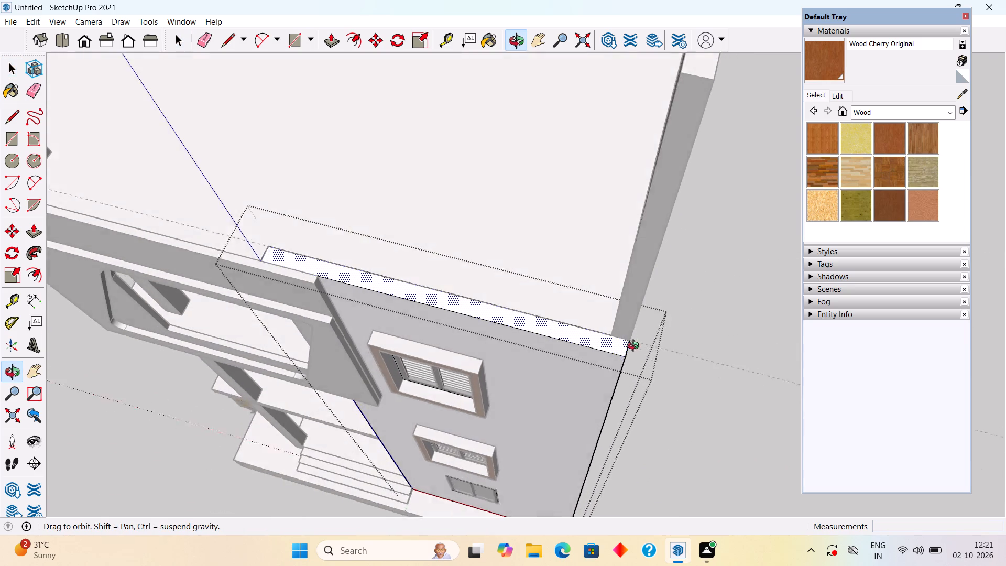
pyautogui.moveTo(636, 347); pyautogui.dragTo(681, 363, button='middle')
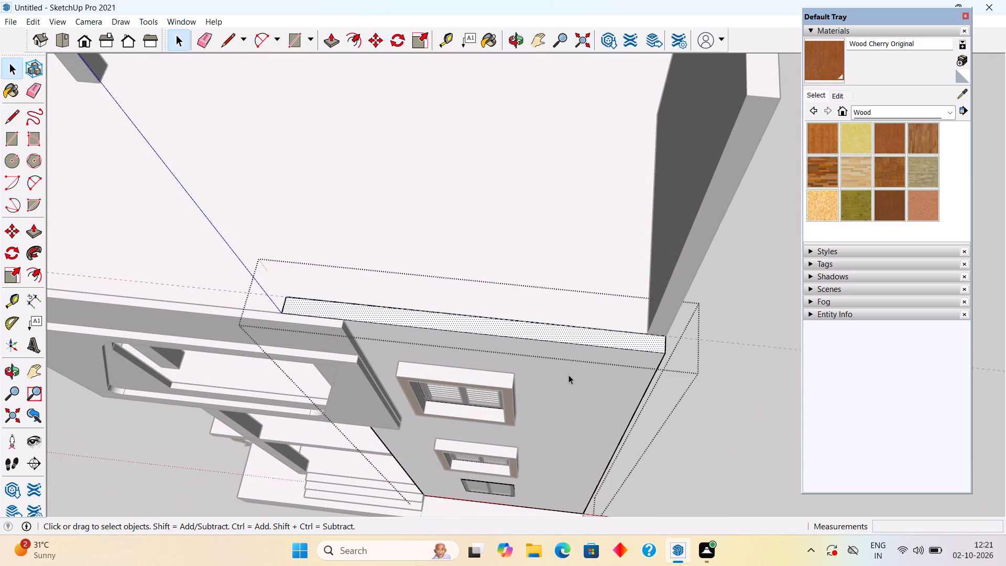
pyautogui.moveTo(547, 349); pyautogui.dragTo(547, 304, button='middle')
pyautogui.scroll(1, 547, 349)
pyautogui.scroll(-1, 547, 304)
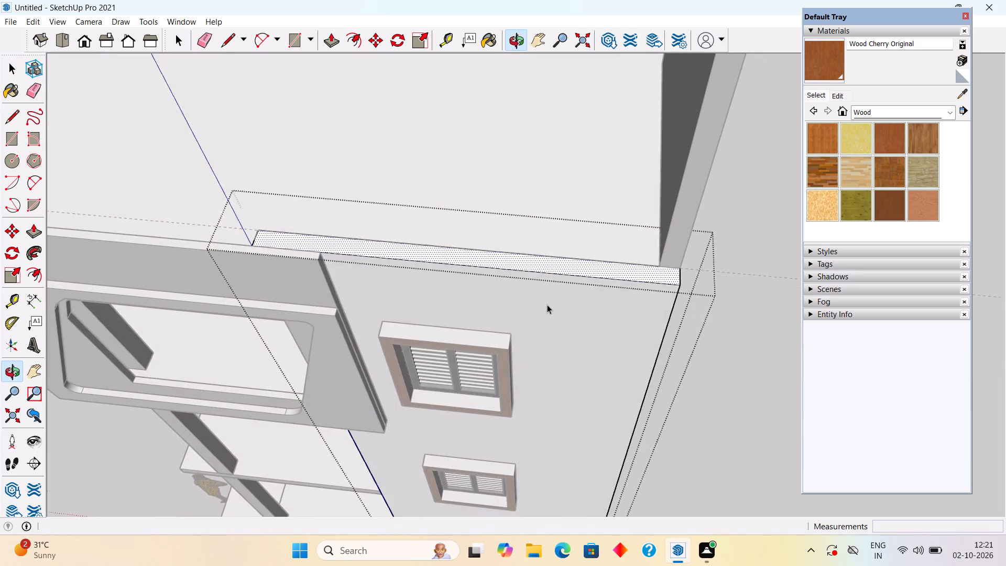
pyautogui.scroll(-2, 547, 304)
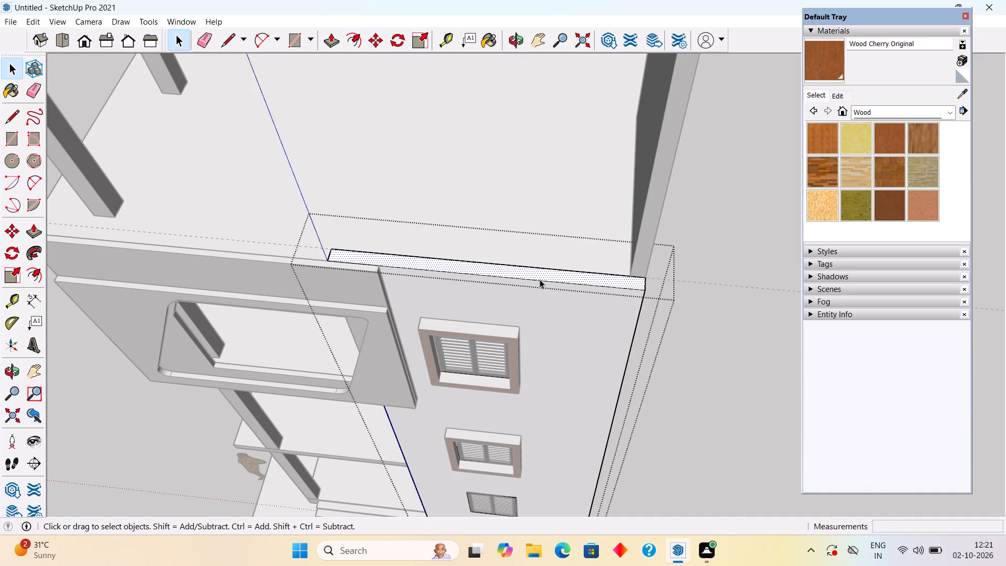
pyautogui.moveTo(548, 289); pyautogui.dragTo(542, 366, button='middle')
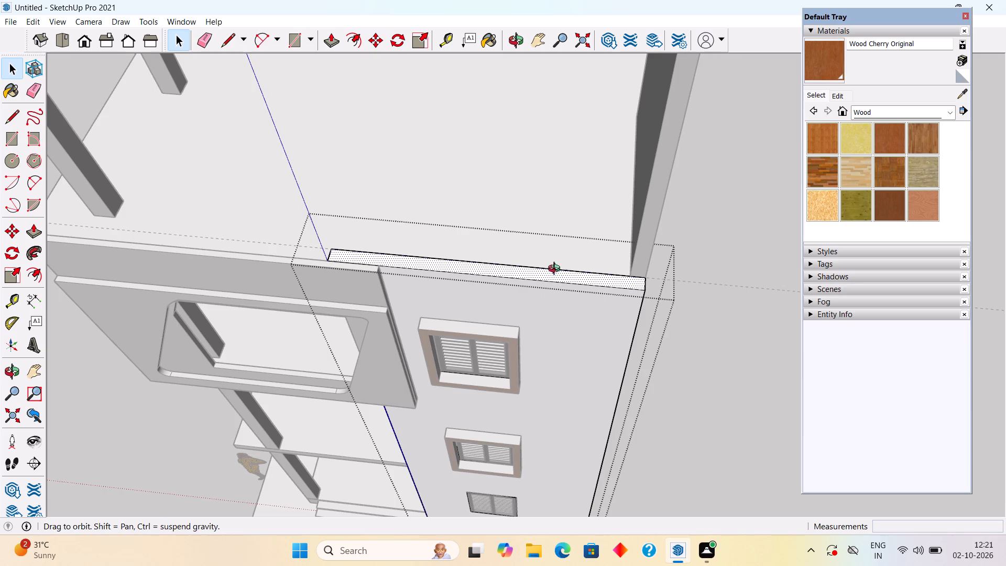
pyautogui.moveTo(556, 277); pyautogui.dragTo(555, 319, button='middle')
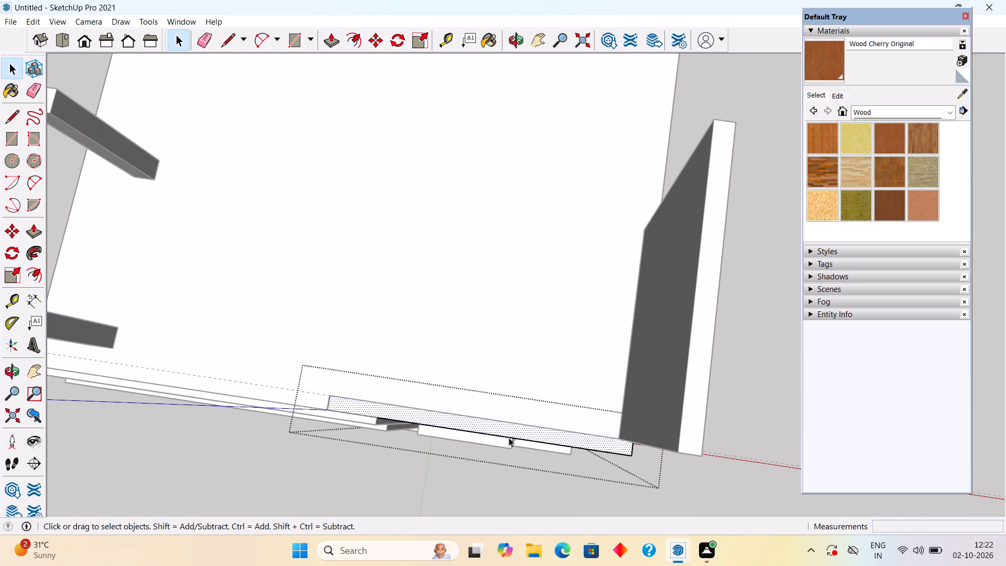
pyautogui.press('p')
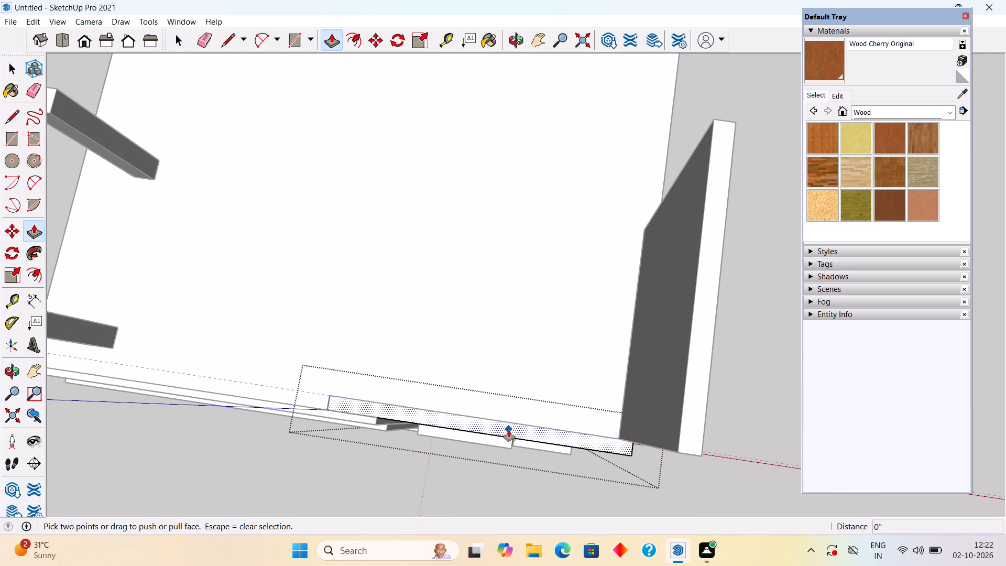
pyautogui.click(515, 431)
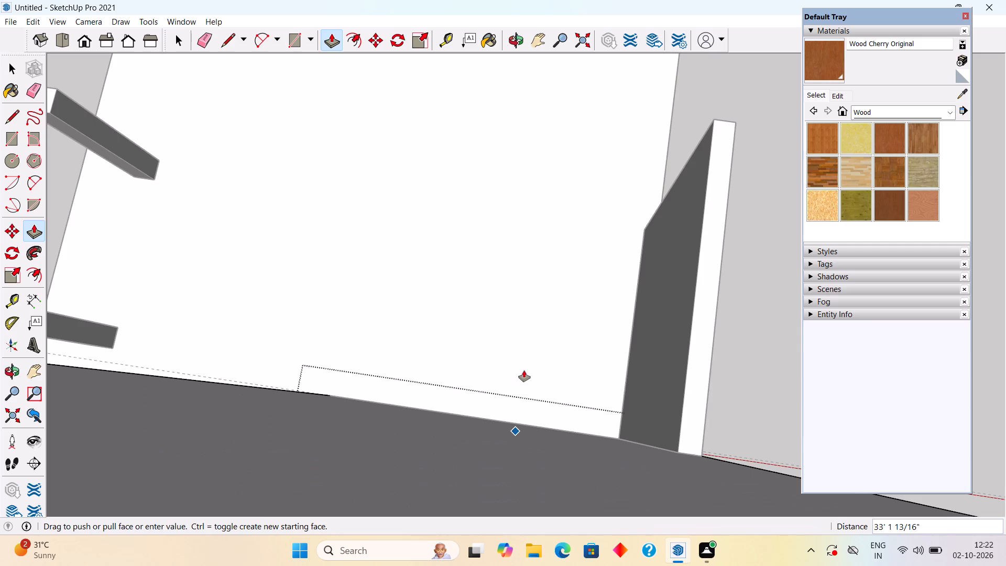
pyautogui.scroll(-9, 524, 371)
pyautogui.scroll(-4, 577, 411)
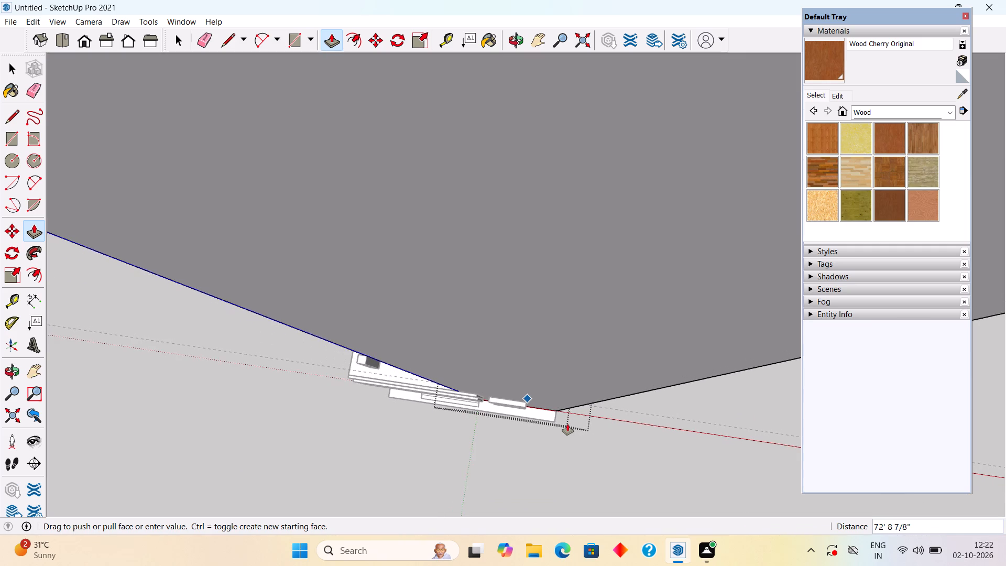
pyautogui.moveTo(568, 411); pyautogui.dragTo(589, 284, button='middle')
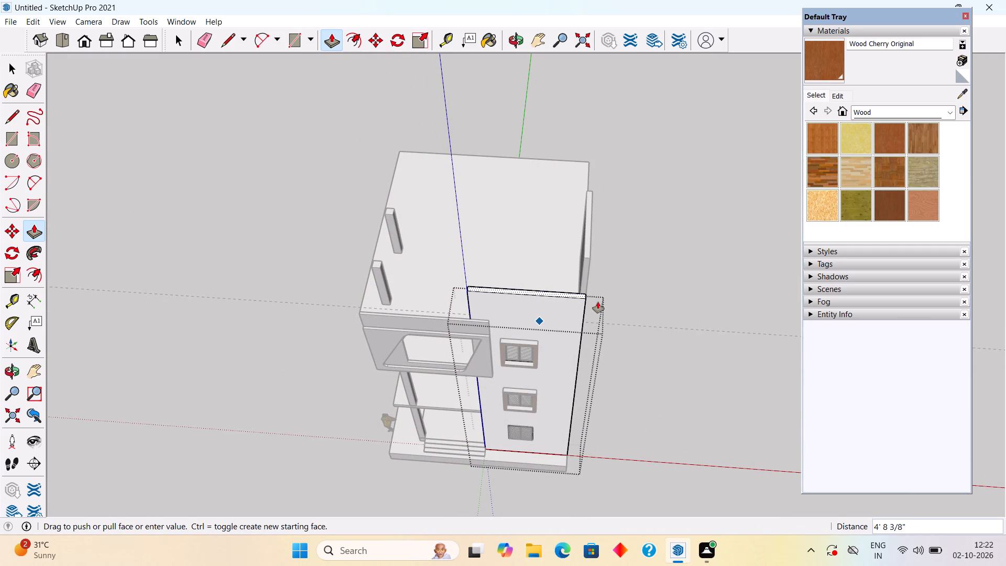
pyautogui.scroll(3, 598, 311)
pyautogui.moveTo(594, 313); pyautogui.dragTo(598, 221, button='middle')
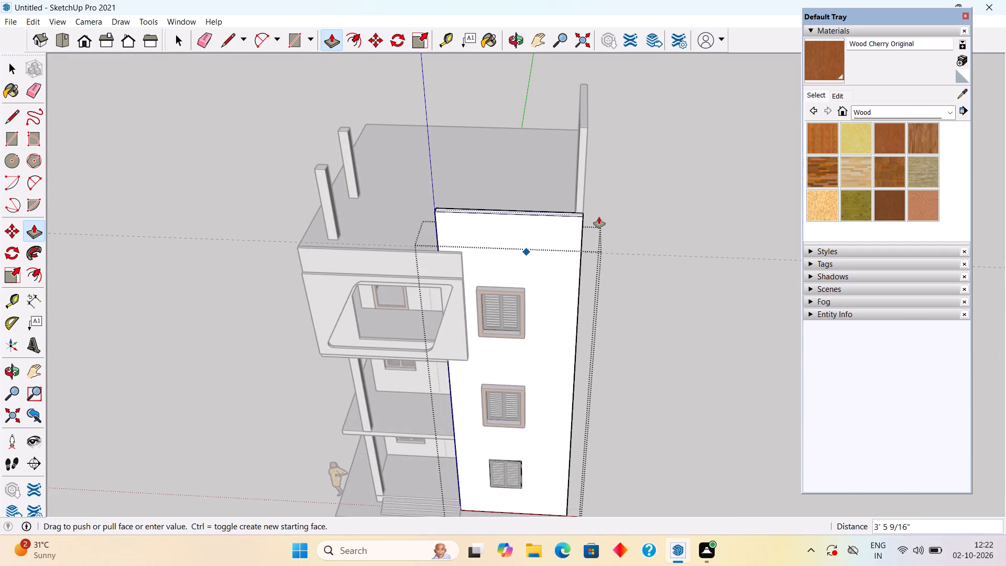
pyautogui.click(332, 172)
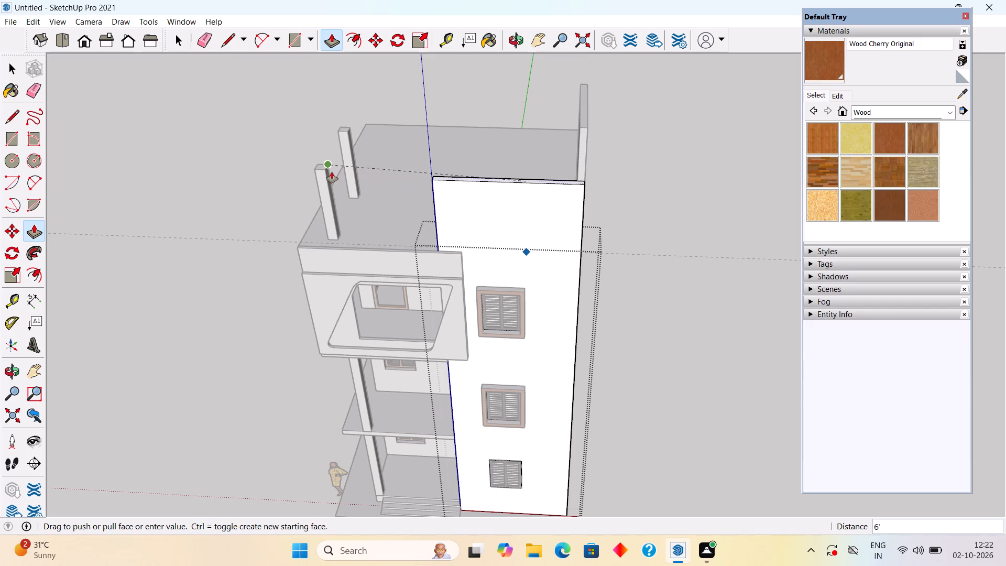
pyautogui.moveTo(543, 275); pyautogui.dragTo(587, 190, button='middle')
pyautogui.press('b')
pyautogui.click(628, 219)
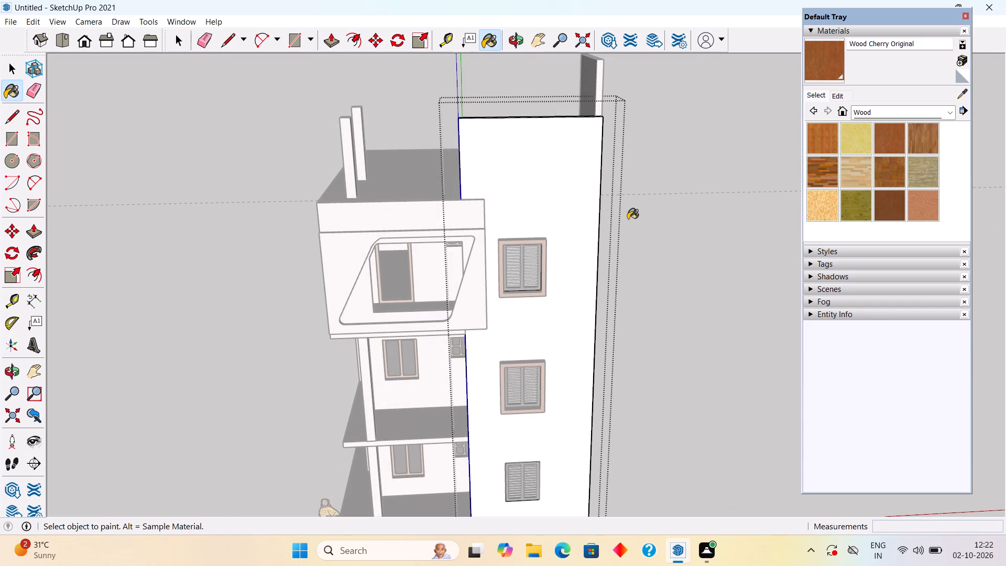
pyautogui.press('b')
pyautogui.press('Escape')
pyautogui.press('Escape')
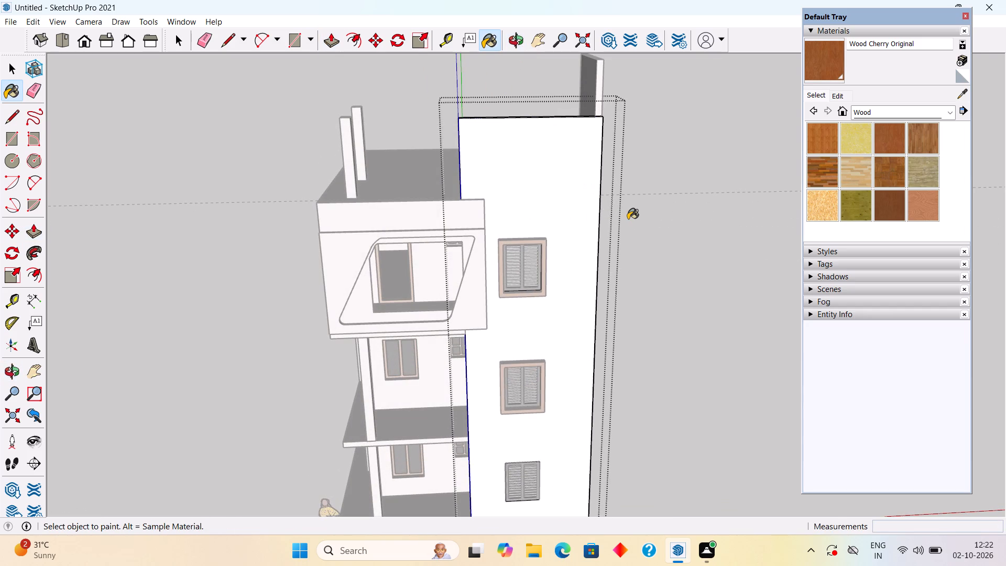
# Finish editing the front wall group and return to the whole model.
pyautogui.press('space')
pyautogui.click(621, 210)
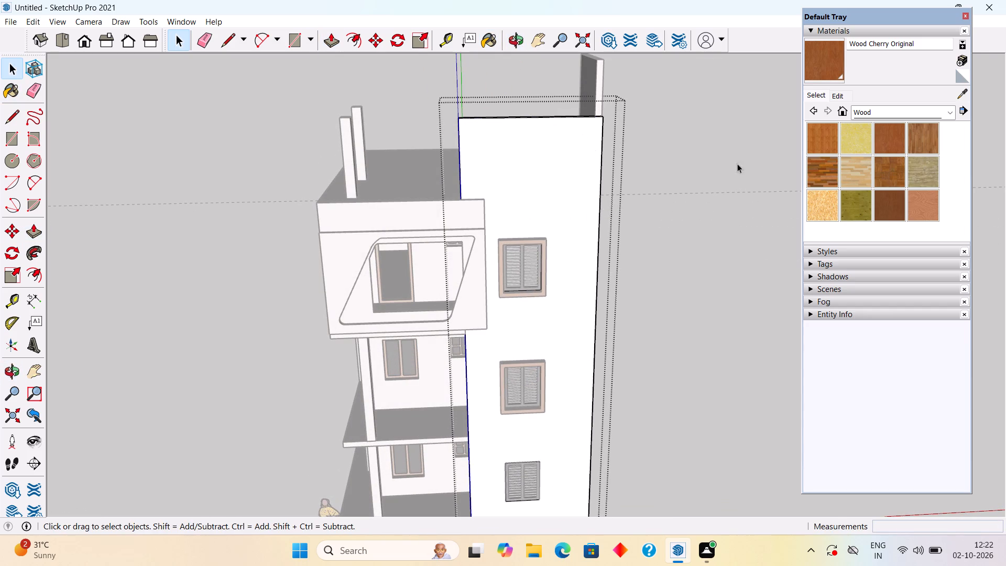
pyautogui.click(683, 151)
# Place a vertical Tape Measure guide at the raised front wall's midpoint, 5' 3 3/4" from its balcony-side edge.
pyautogui.moveTo(542, 141); pyautogui.dragTo(532, 275, button='middle')
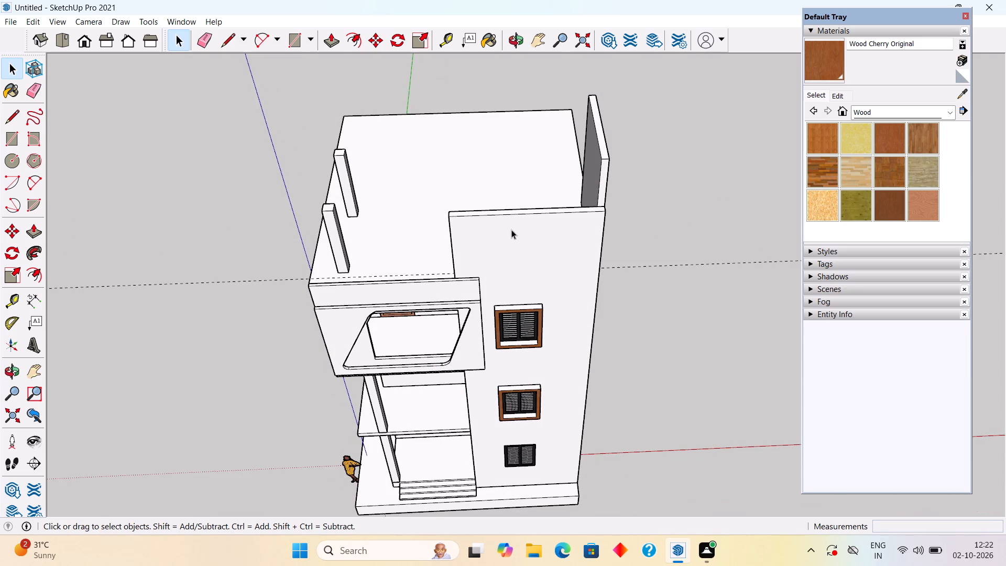
pyautogui.moveTo(511, 229); pyautogui.dragTo(482, 183, button='middle')
pyautogui.moveTo(491, 242); pyautogui.dragTo(491, 240, button='middle')
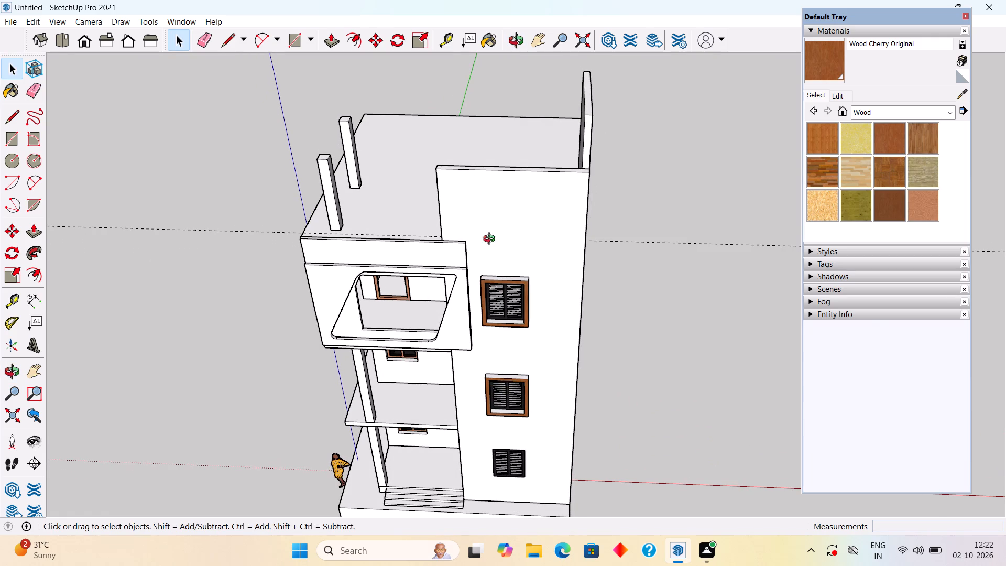
pyautogui.moveTo(491, 240); pyautogui.dragTo(486, 195, button='middle')
pyautogui.press('t')
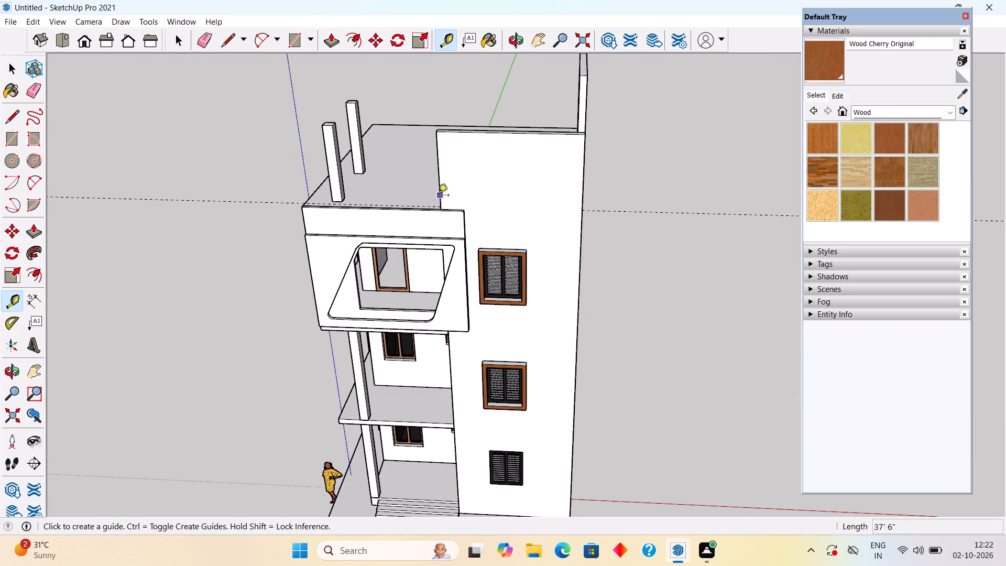
pyautogui.click(441, 175)
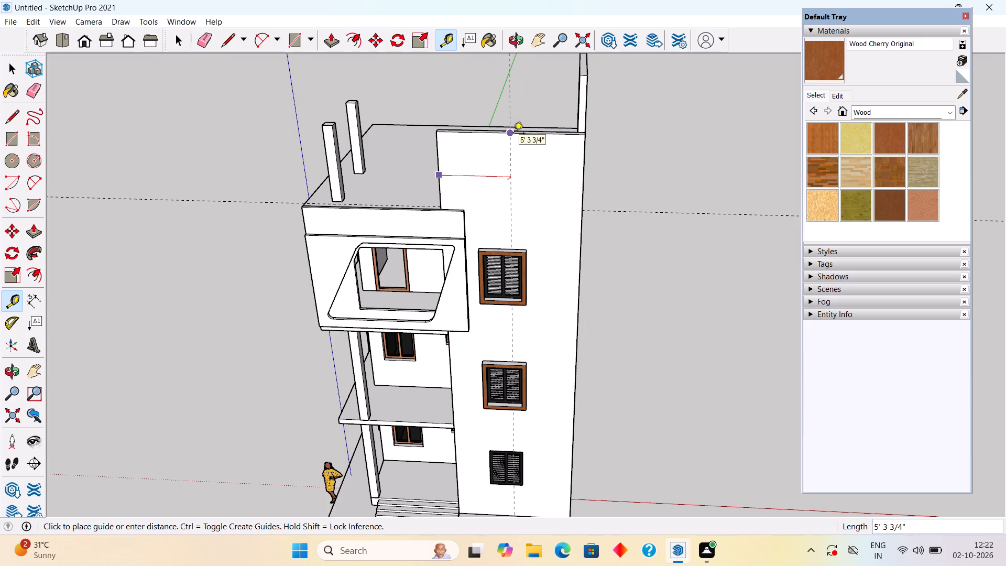
pyautogui.click(513, 134)
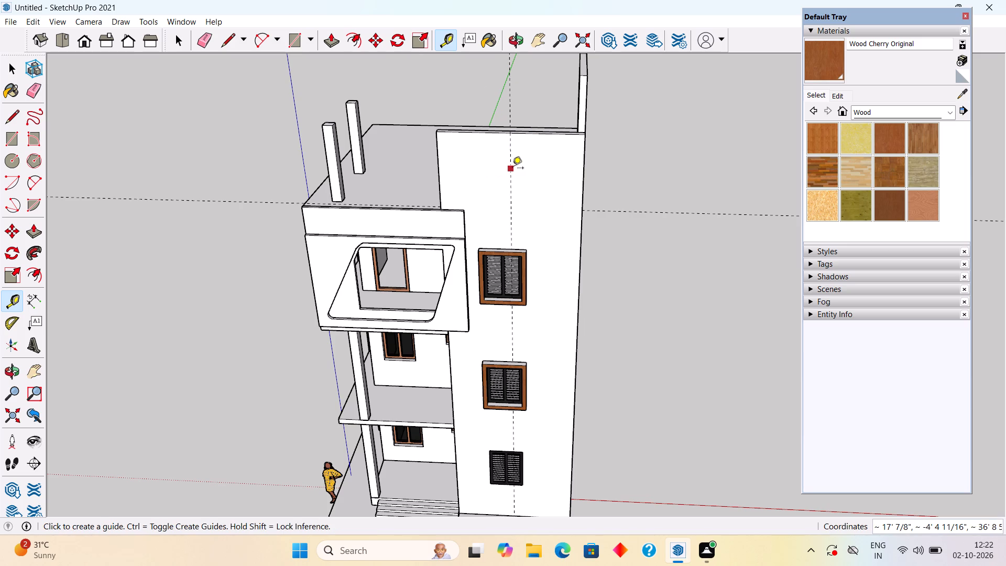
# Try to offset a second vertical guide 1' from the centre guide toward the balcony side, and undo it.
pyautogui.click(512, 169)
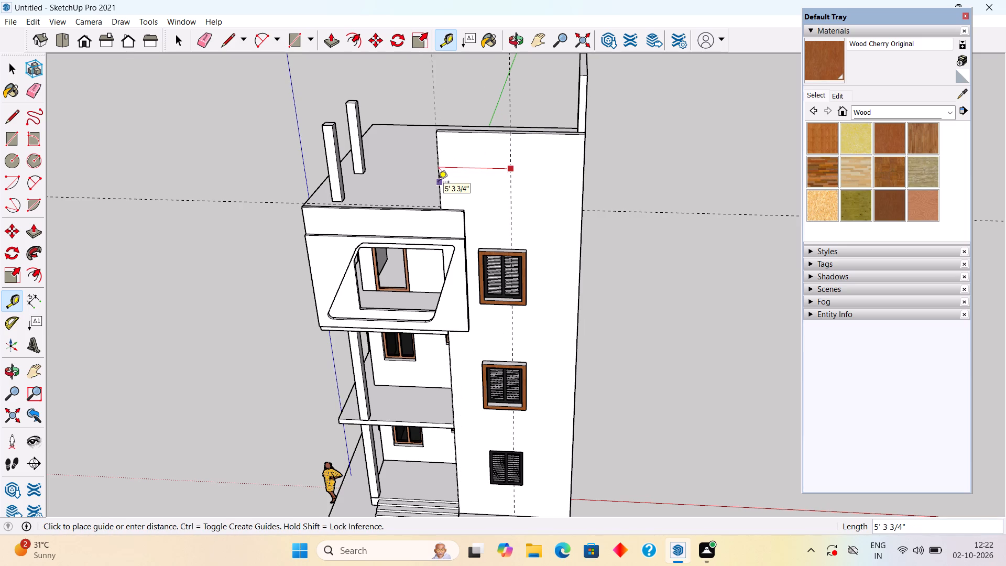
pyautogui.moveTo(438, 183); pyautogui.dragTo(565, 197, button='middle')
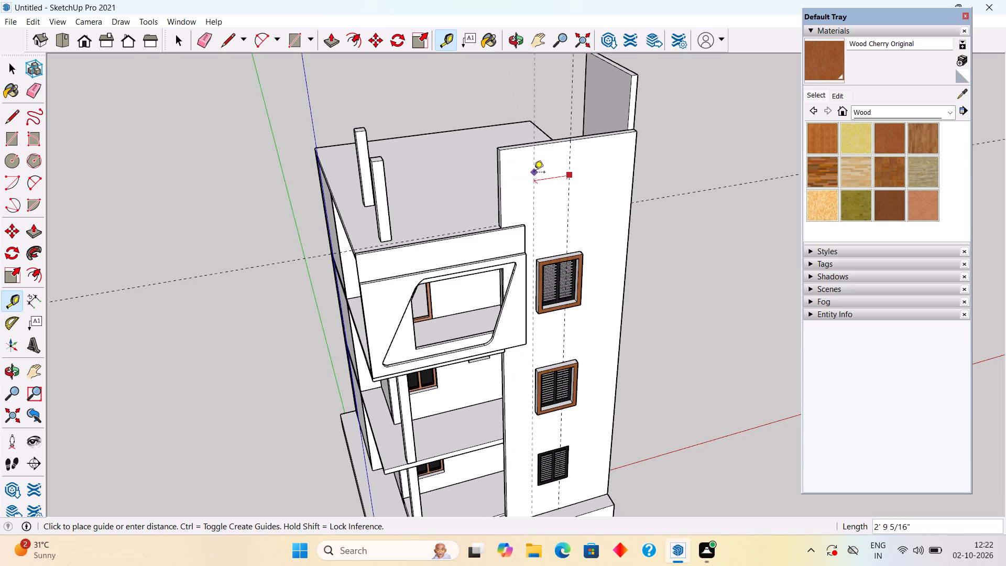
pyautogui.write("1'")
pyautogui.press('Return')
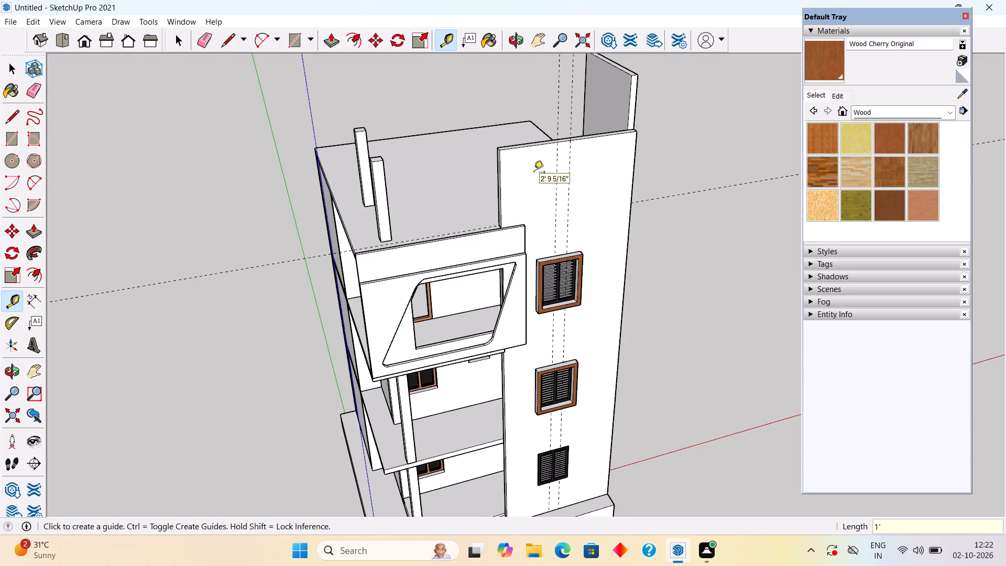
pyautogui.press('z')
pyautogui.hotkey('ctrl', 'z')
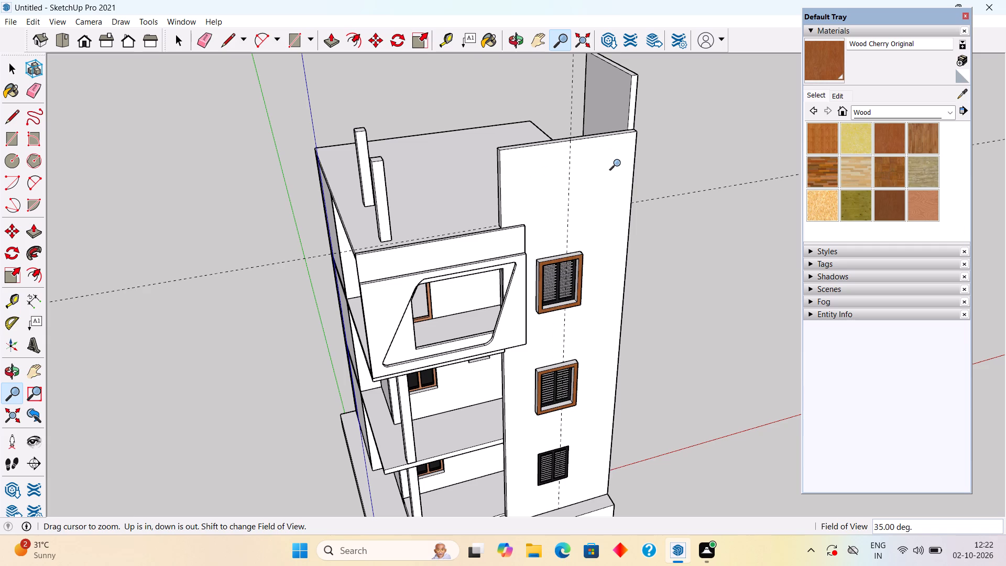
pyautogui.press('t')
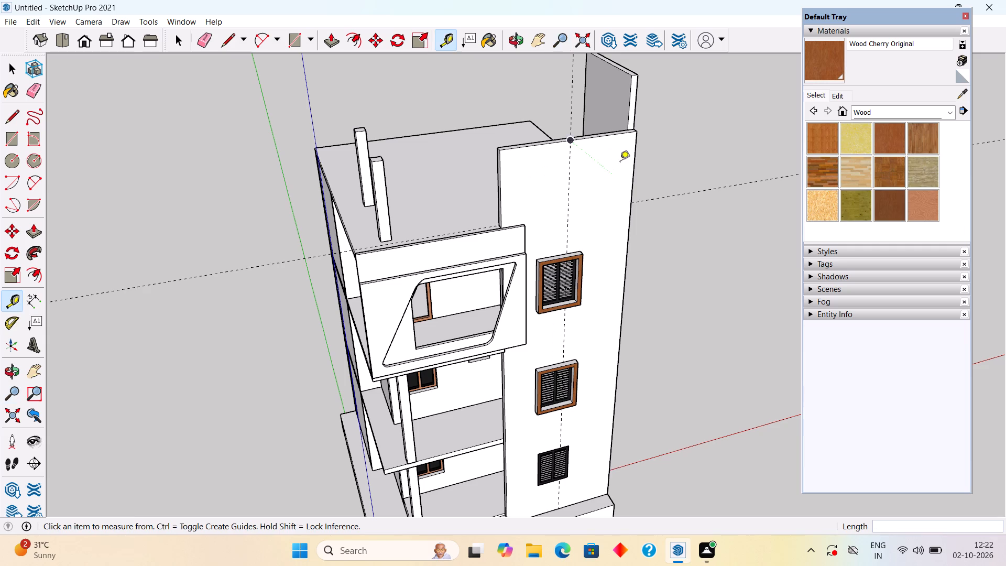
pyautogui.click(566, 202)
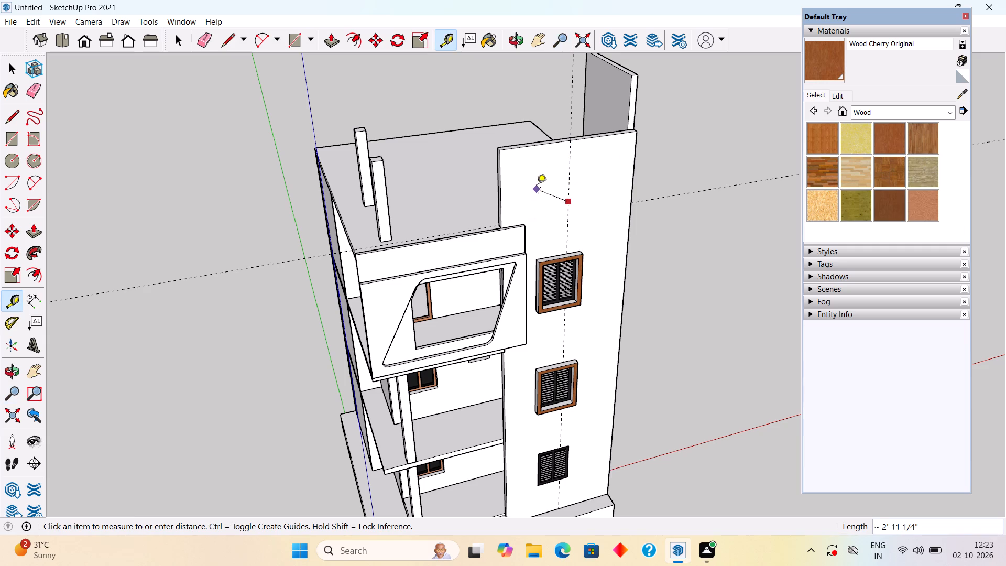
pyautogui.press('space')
# Offset a second vertical Tape Measure guide 2' from the front wall's centre guide, toward the balcony side.
pyautogui.write('t')
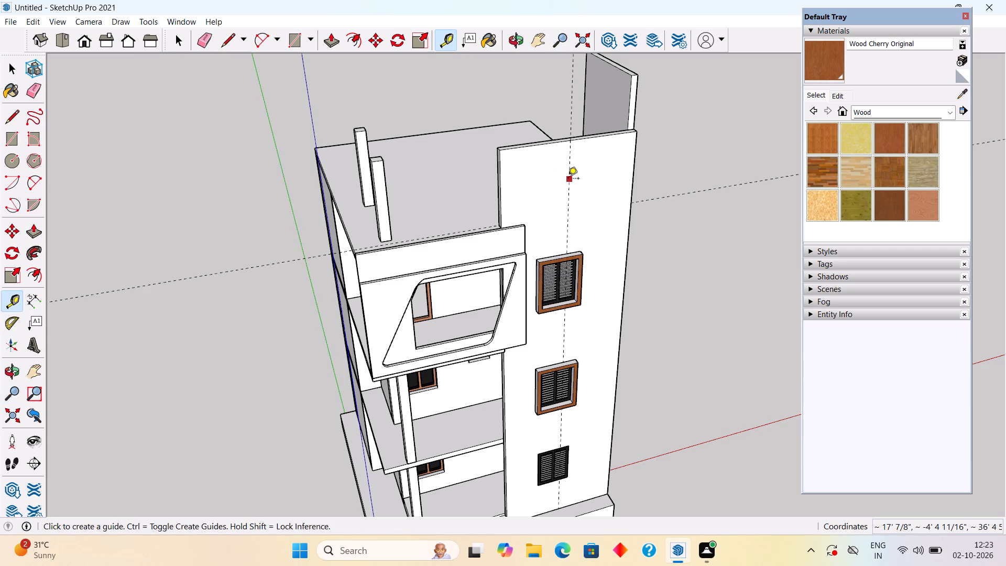
pyautogui.click(568, 179)
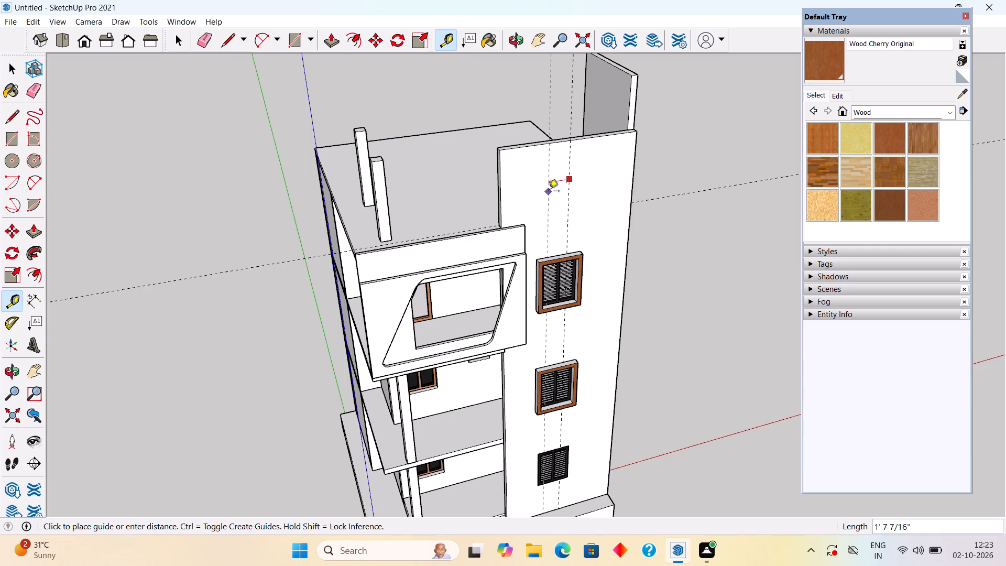
pyautogui.write("2'")
pyautogui.press('Return')
pyautogui.press('space')
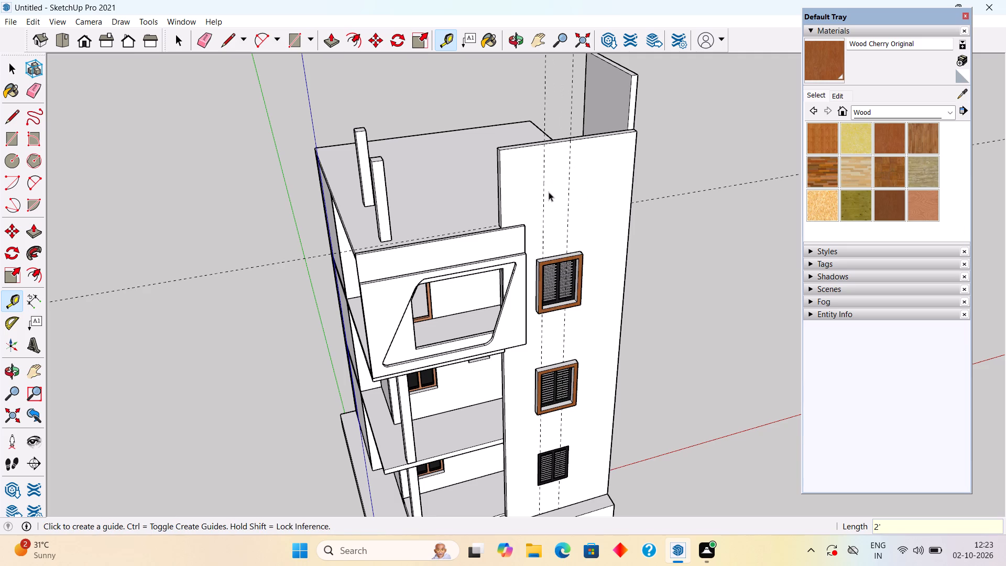
# Draw an 11' 11 1/4" by 8' rectangle from the rear terrace column's top outer corner to the 2' guide at the front wall's top edge.
pyautogui.moveTo(538, 141); pyautogui.dragTo(517, 275, button='middle')
pyautogui.scroll(2, 388, 220)
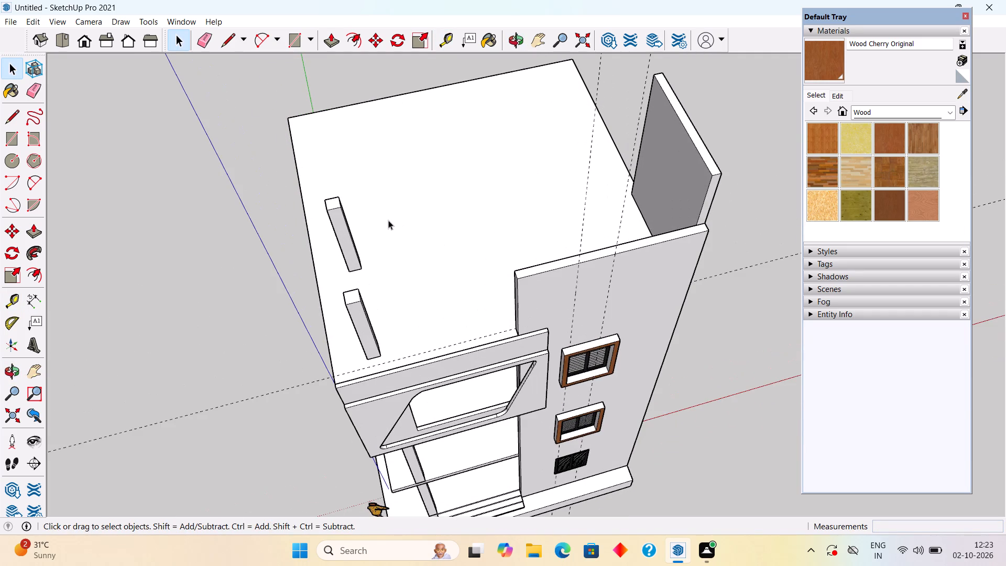
pyautogui.press('r')
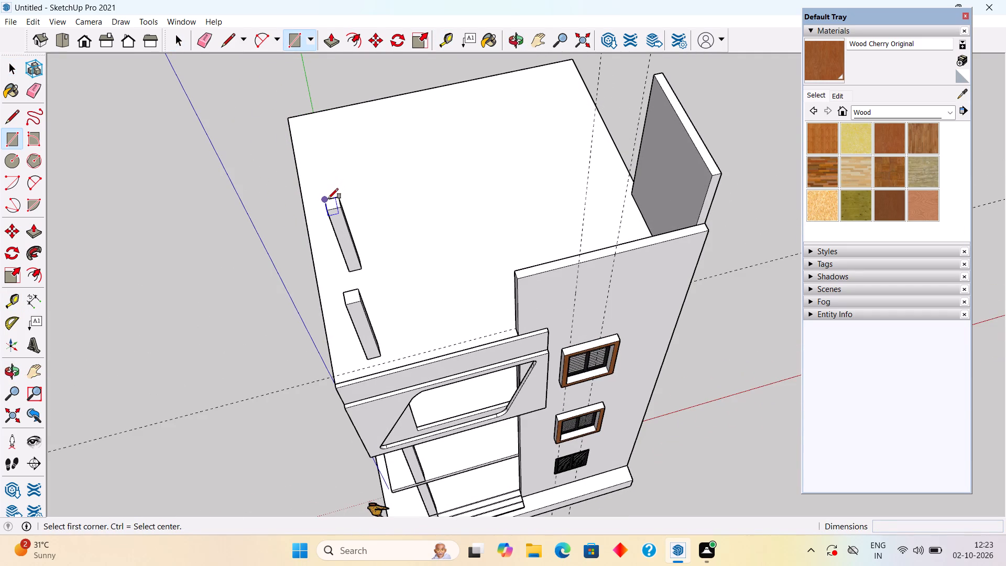
pyautogui.click(328, 199)
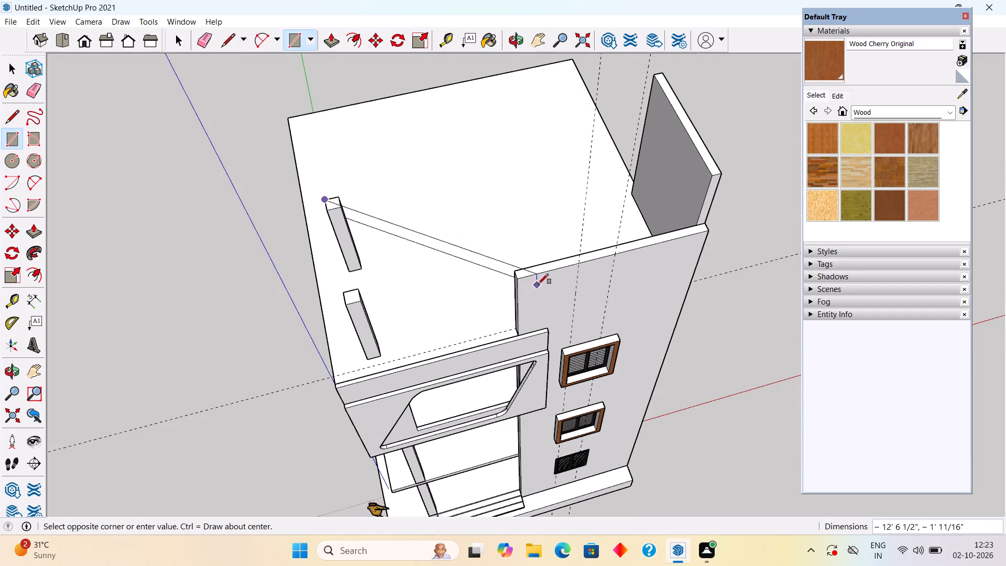
pyautogui.click(580, 265)
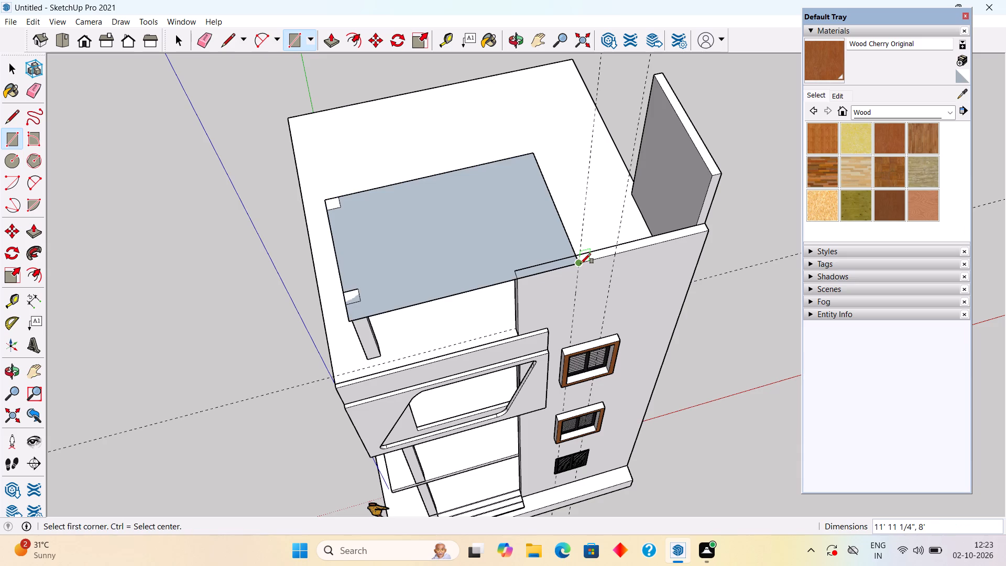
pyautogui.press('space')
# Push/Pull the rectangle over the terrace columns up 4", then a further 2", to form a canopy slab.
pyautogui.click(505, 234)
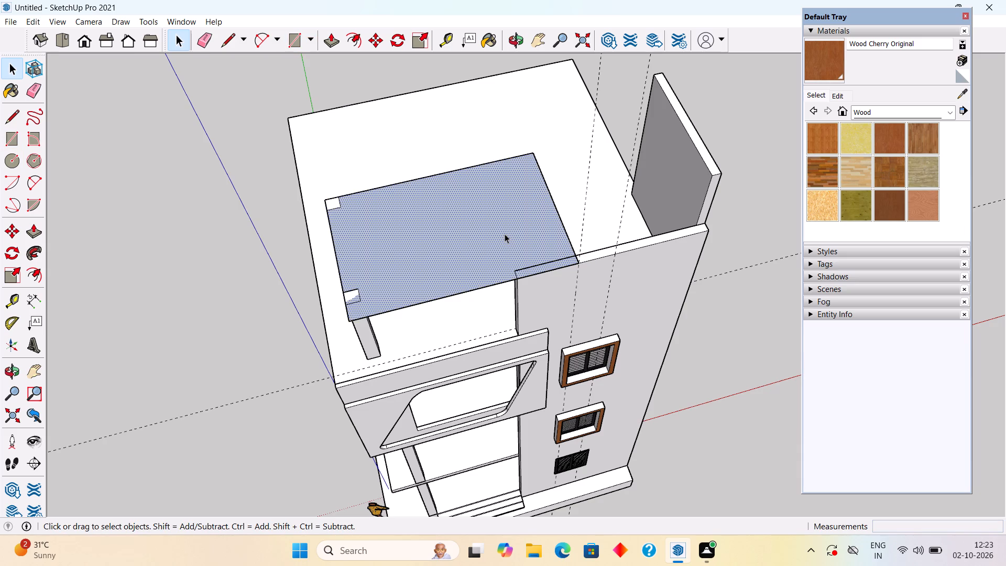
pyautogui.press('p')
pyautogui.click(505, 234)
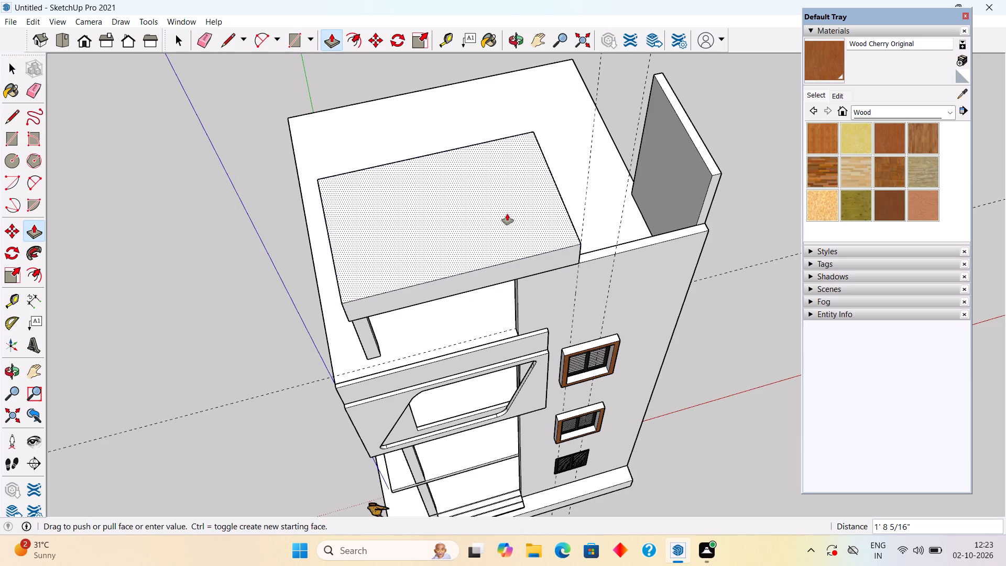
pyautogui.press('4')
pyautogui.hotkey('shift', '"')
pyautogui.press('Return')
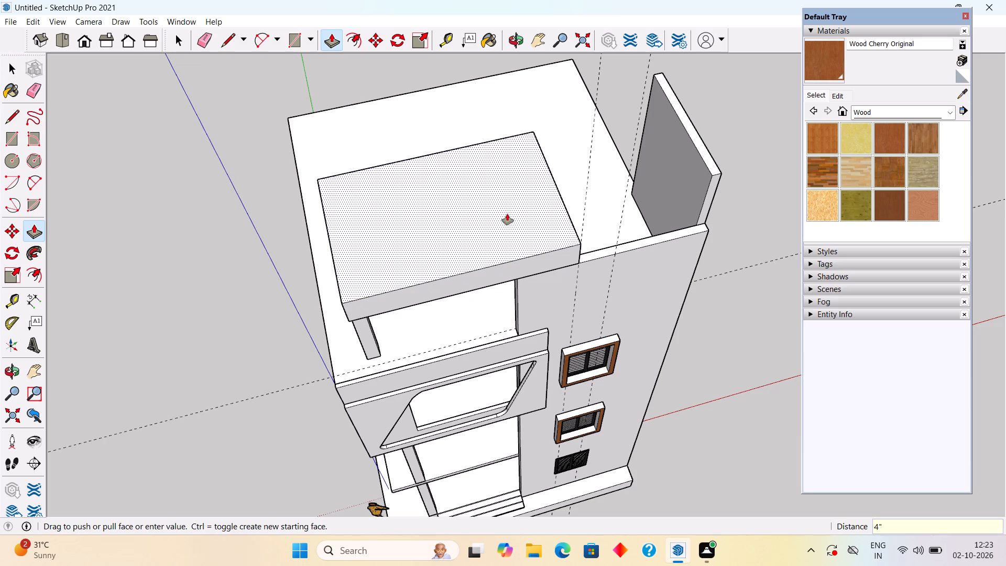
pyautogui.click(507, 214)
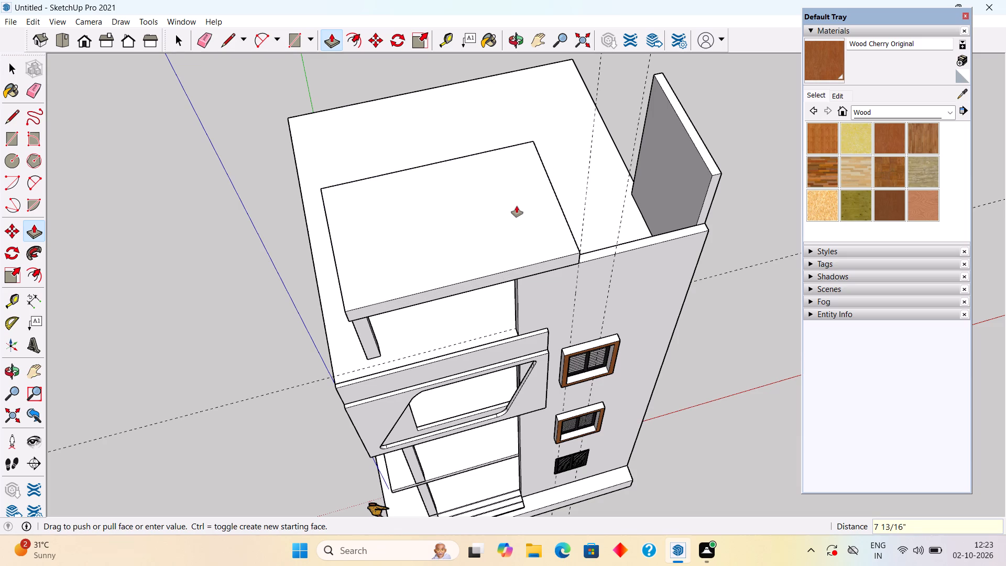
pyautogui.write('2"')
pyautogui.press('Return')
pyautogui.press('space')
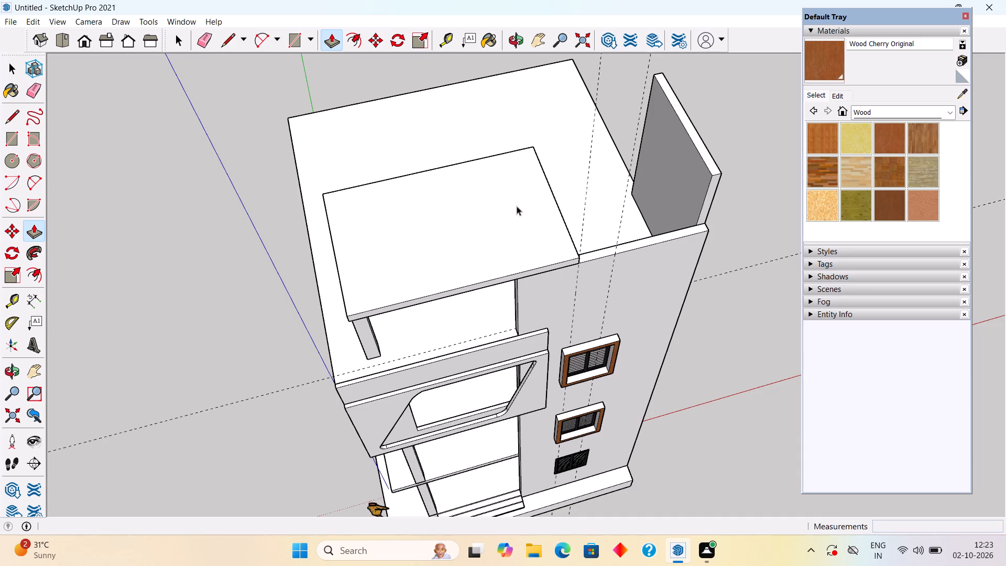
# Push/Pull the canopy slab's front face 6" outward toward the balcony front.
pyautogui.moveTo(403, 263); pyautogui.dragTo(570, 136, button='middle')
pyautogui.scroll(2, 577, 154)
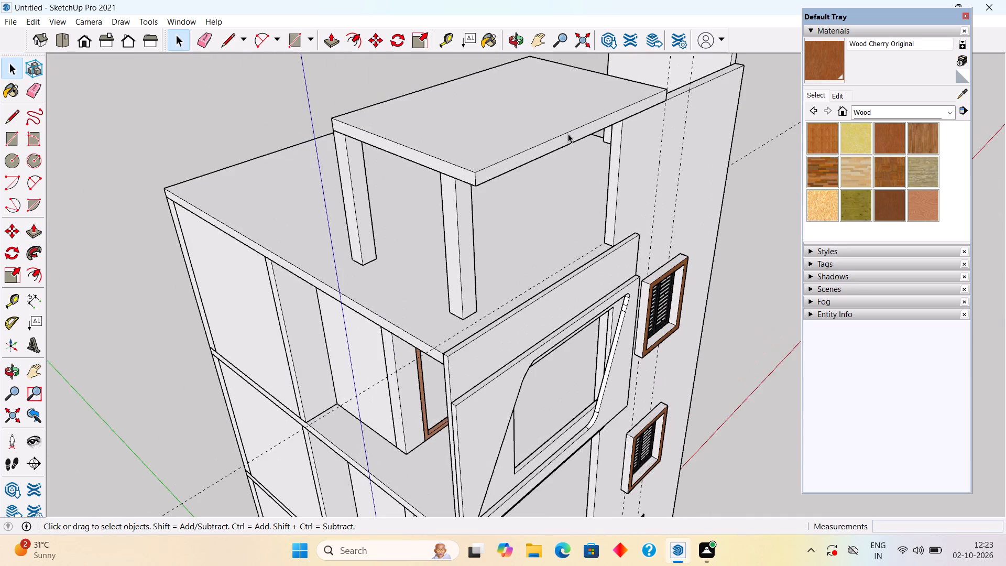
pyautogui.moveTo(567, 133); pyautogui.dragTo(461, 46, button='middle')
pyautogui.click(479, 73)
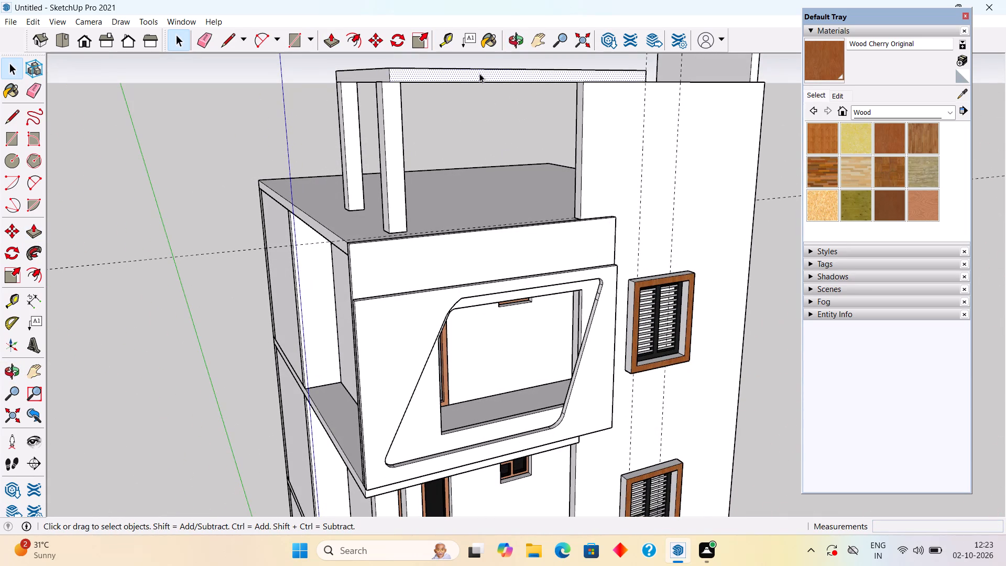
pyautogui.press('p')
pyautogui.click(479, 73)
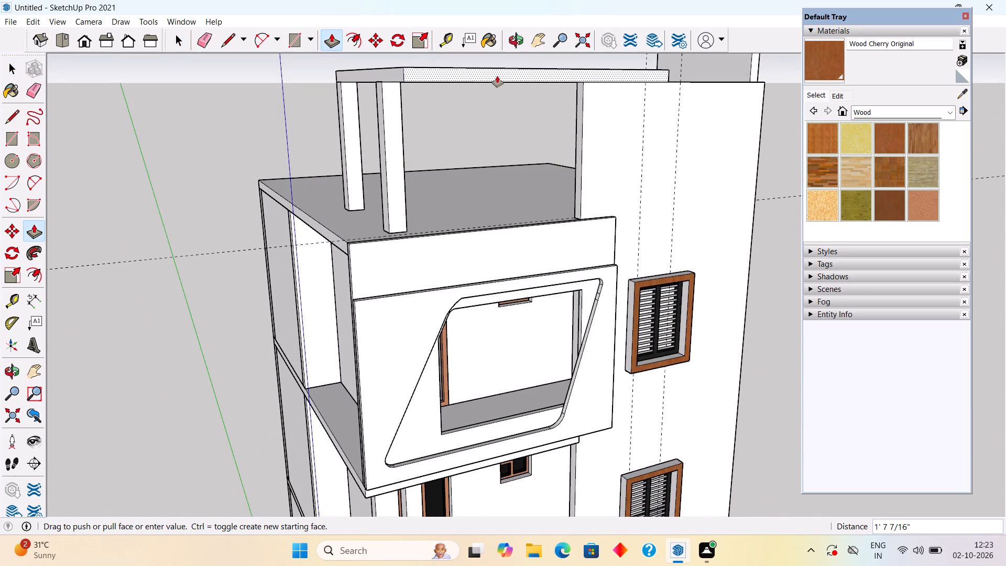
pyautogui.click(502, 282)
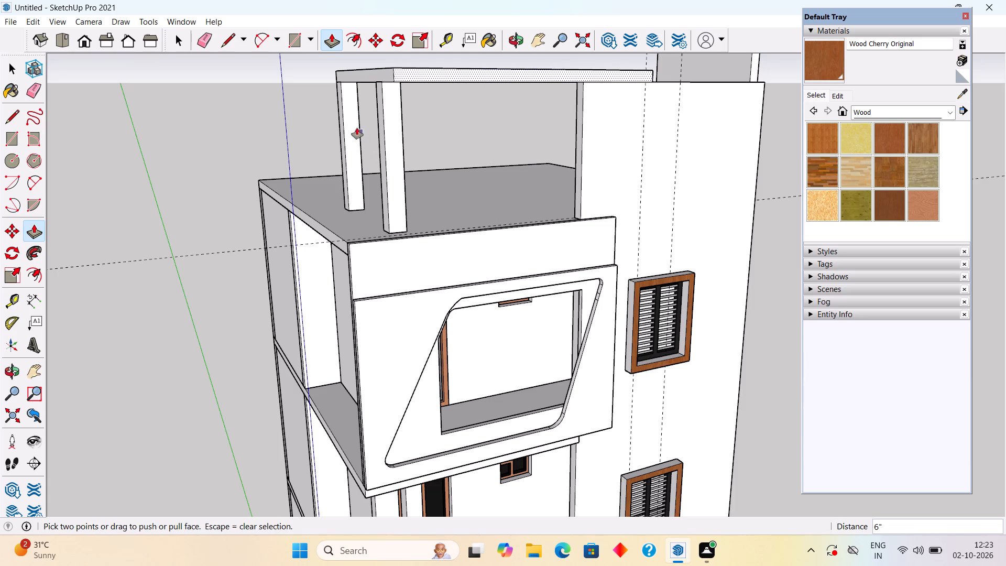
# Push/Pull the canopy slab's column-side end face 2' outward to line up with the terrace floor's side edge.
pyautogui.moveTo(352, 108); pyautogui.dragTo(453, 108, button='middle')
pyautogui.press('space')
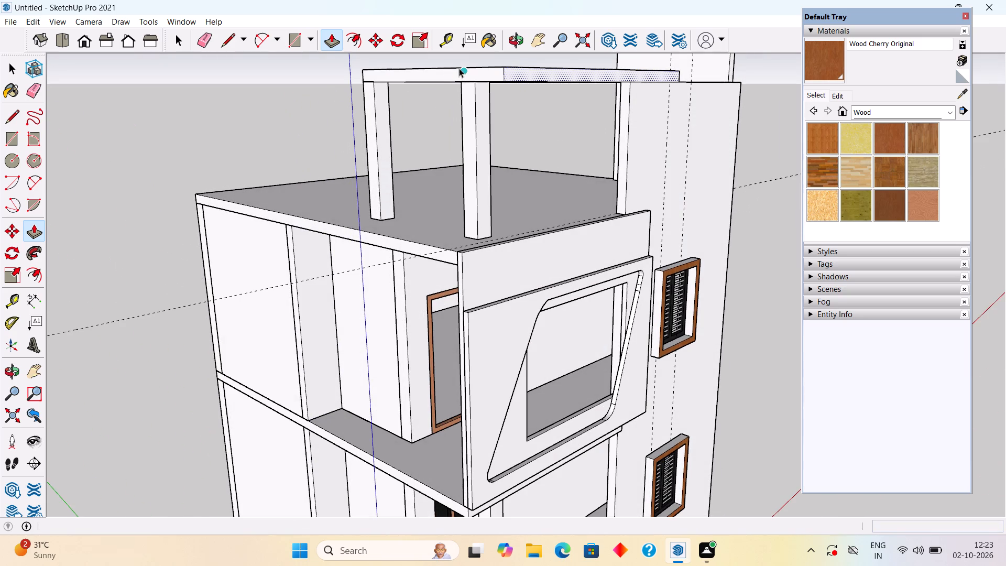
pyautogui.click(459, 71)
pyautogui.press('p')
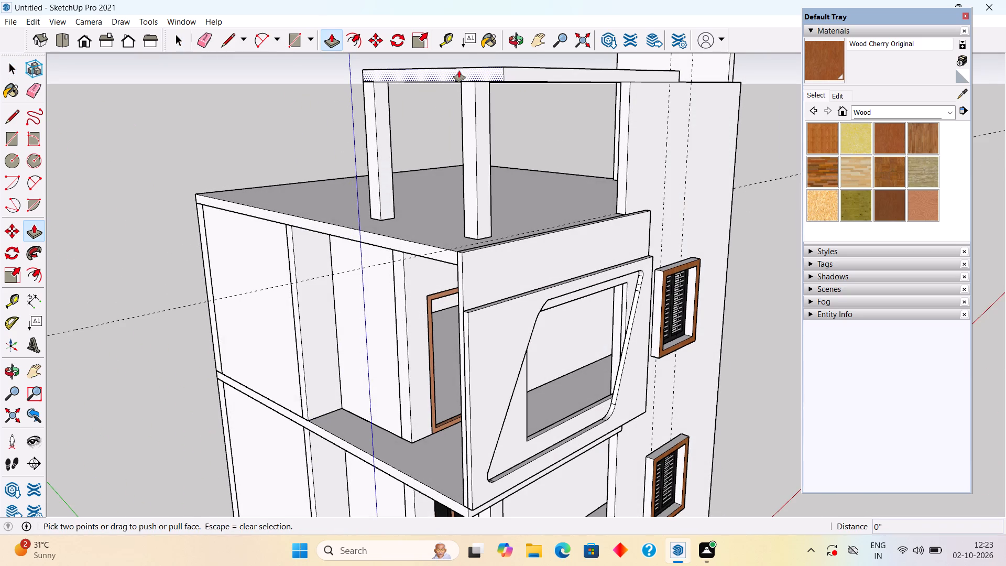
pyautogui.click(459, 71)
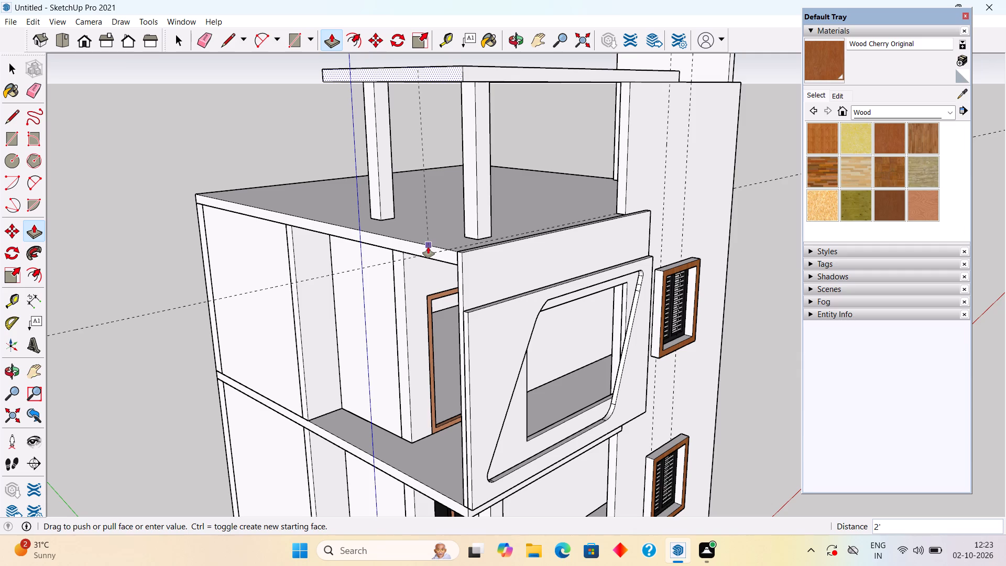
pyautogui.click(429, 247)
pyautogui.press('space')
# Select the whole canopy slab and make it a group.
pyautogui.scroll(-5, 425, 209)
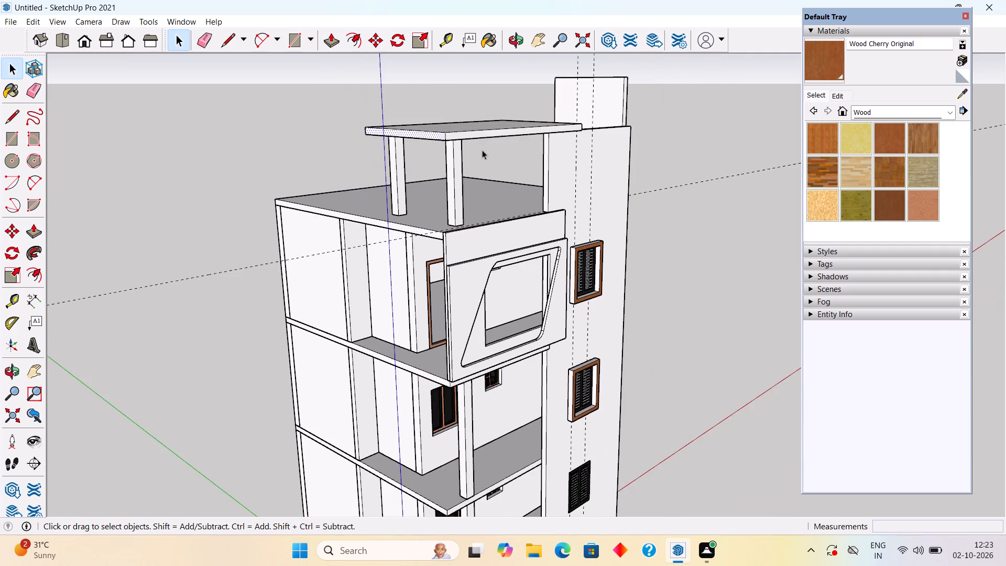
pyautogui.moveTo(488, 135); pyautogui.dragTo(309, 189, button='middle')
pyautogui.tripleClick(386, 150)
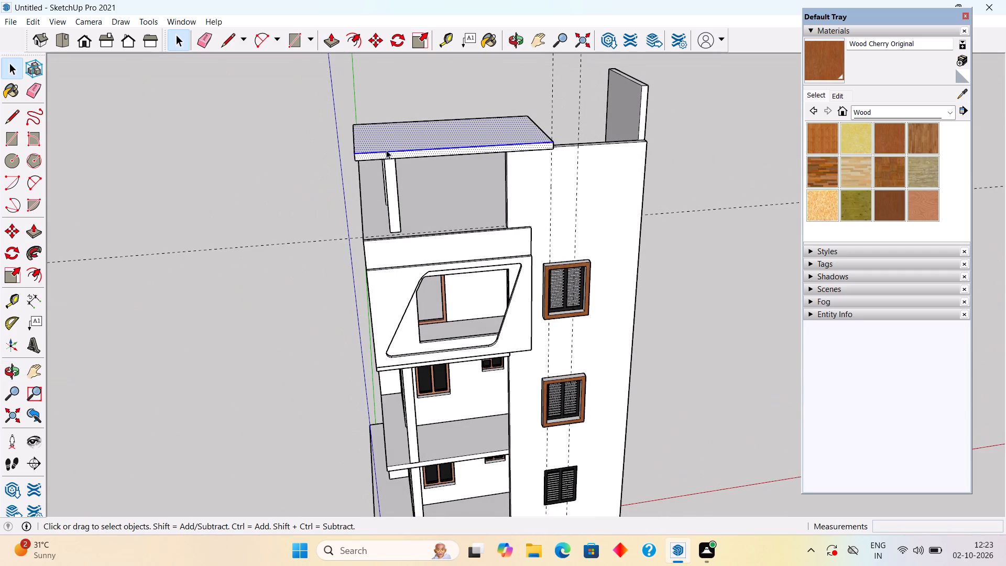
pyautogui.rightClick(387, 150)
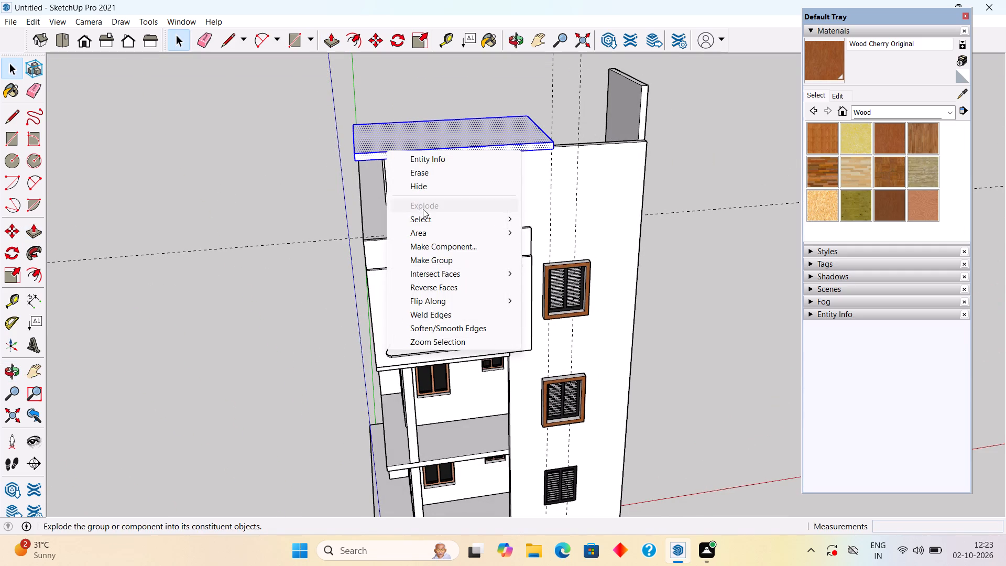
pyautogui.click(437, 257)
# Open the front wall's group, Push/Pull its top face up 4' to the side wall's top corner, and leave the group.
pyautogui.moveTo(720, 228); pyautogui.dragTo(386, 222, button='middle')
pyautogui.scroll(2, 520, 172)
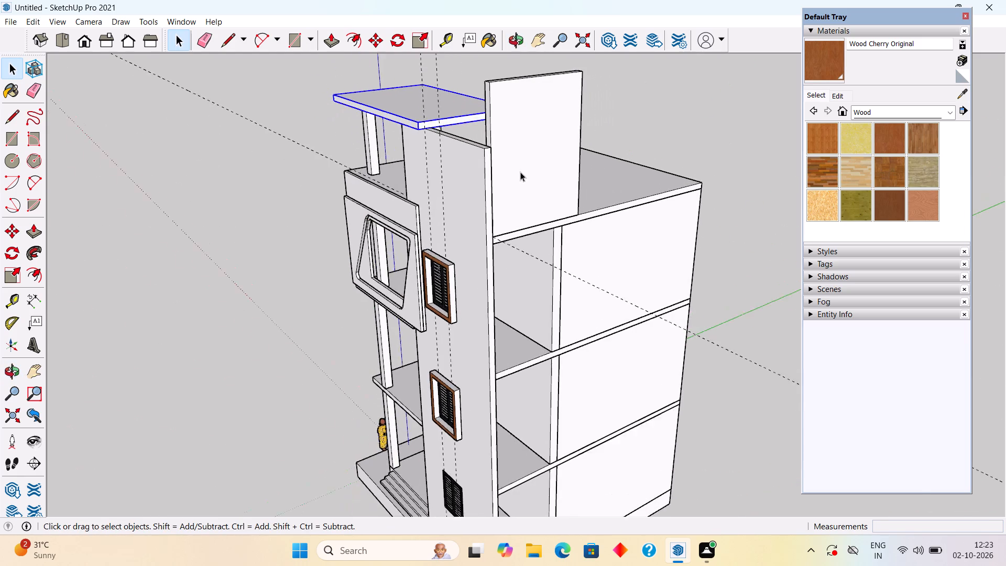
pyautogui.scroll(4, 520, 172)
pyautogui.moveTo(379, 109); pyautogui.dragTo(354, 94, button='middle')
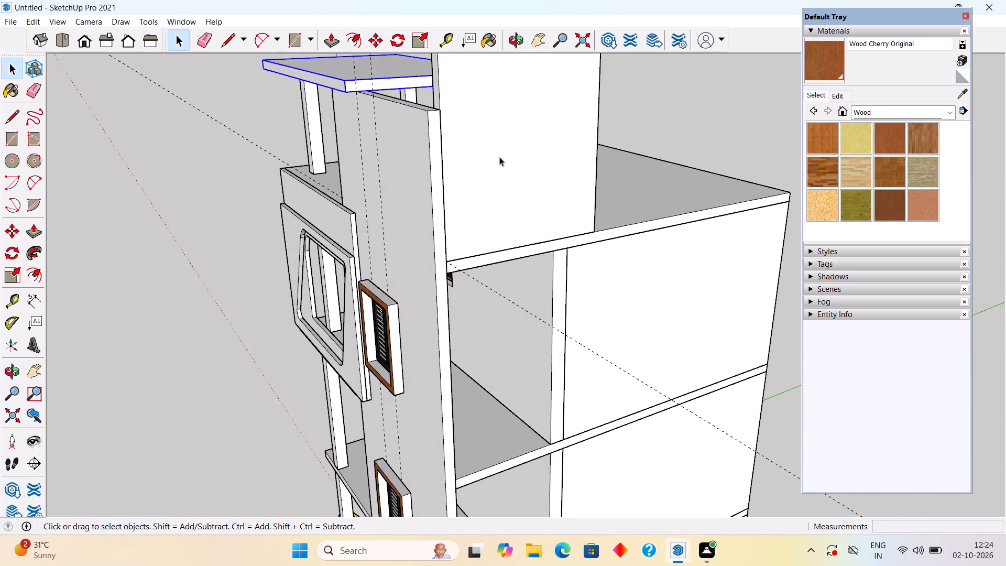
pyautogui.scroll(-2, 486, 149)
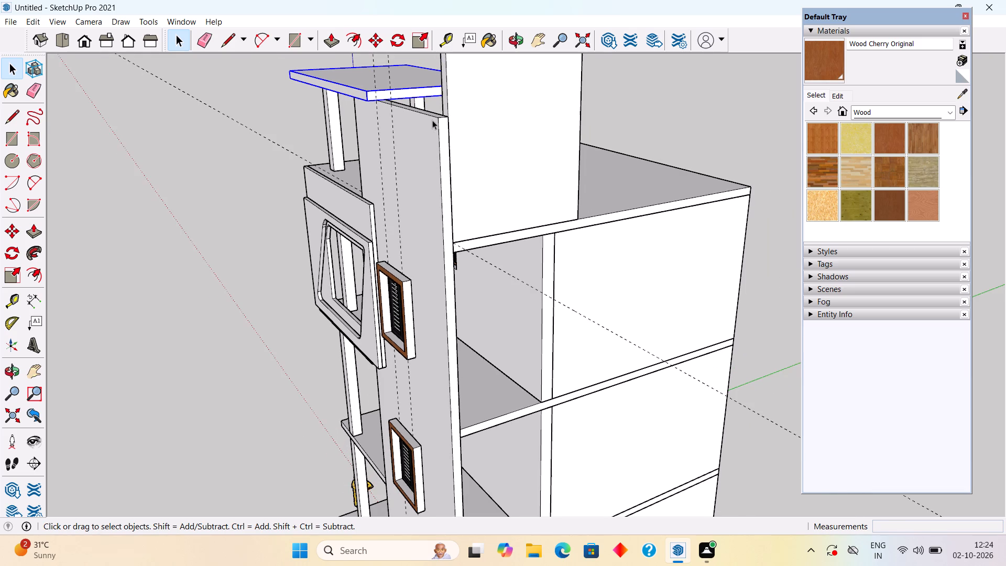
pyautogui.moveTo(428, 118); pyautogui.dragTo(473, 205, button='middle')
pyautogui.click(467, 237)
pyautogui.click(467, 237)
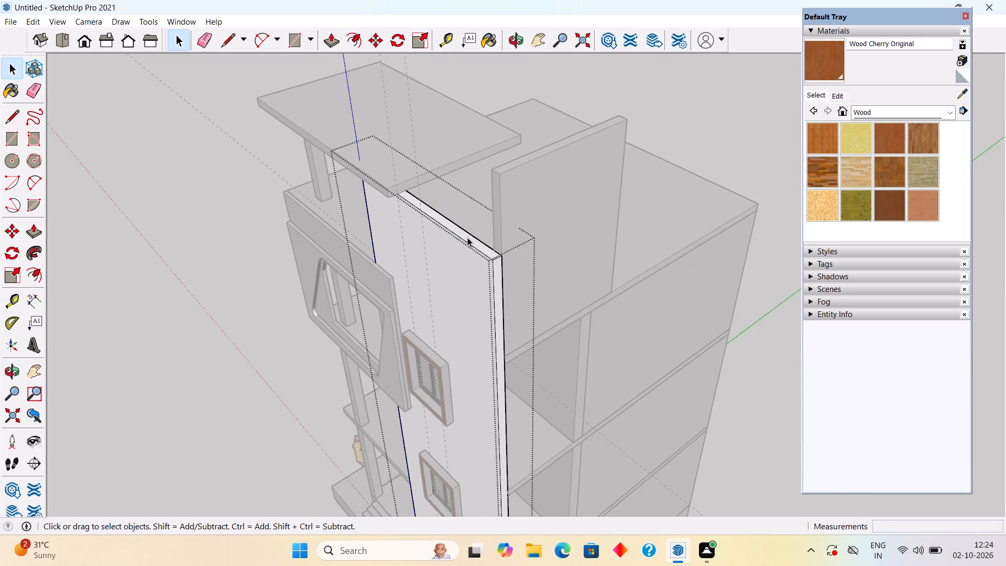
pyautogui.click(467, 237)
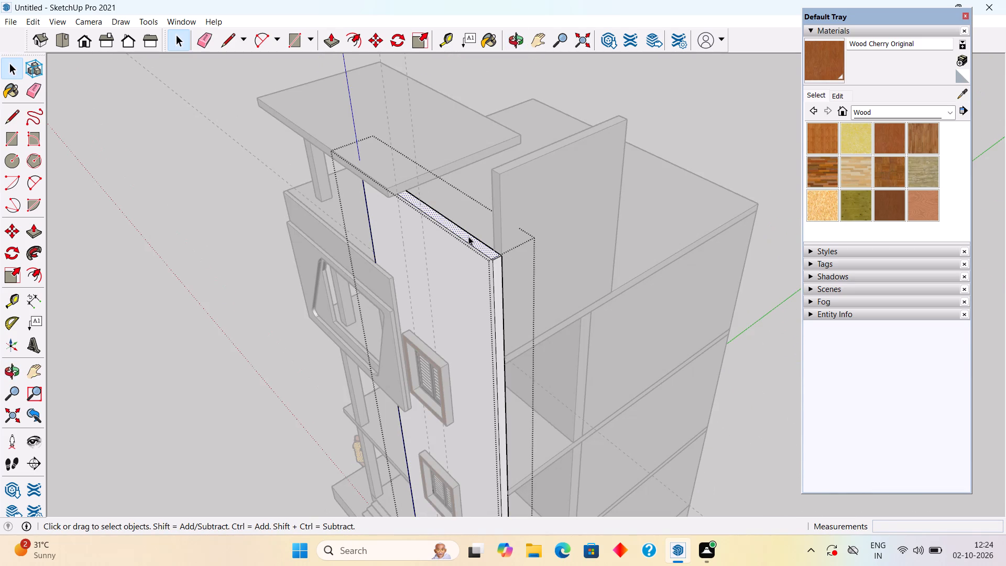
pyautogui.press('p')
pyautogui.click(468, 236)
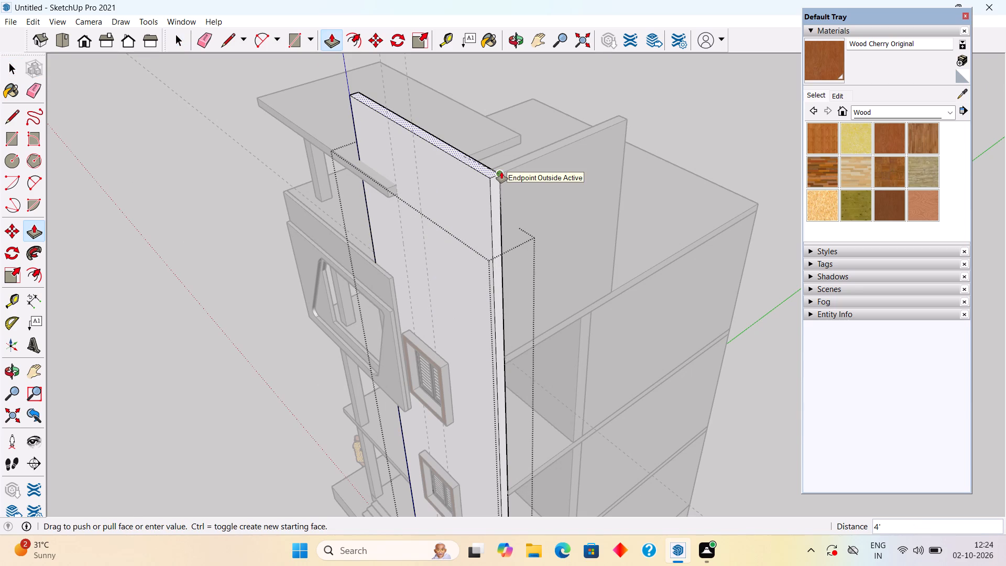
pyautogui.click(501, 172)
pyautogui.press('space')
pyautogui.moveTo(490, 279); pyautogui.dragTo(640, 184, button='middle')
pyautogui.scroll(-3, 507, 269)
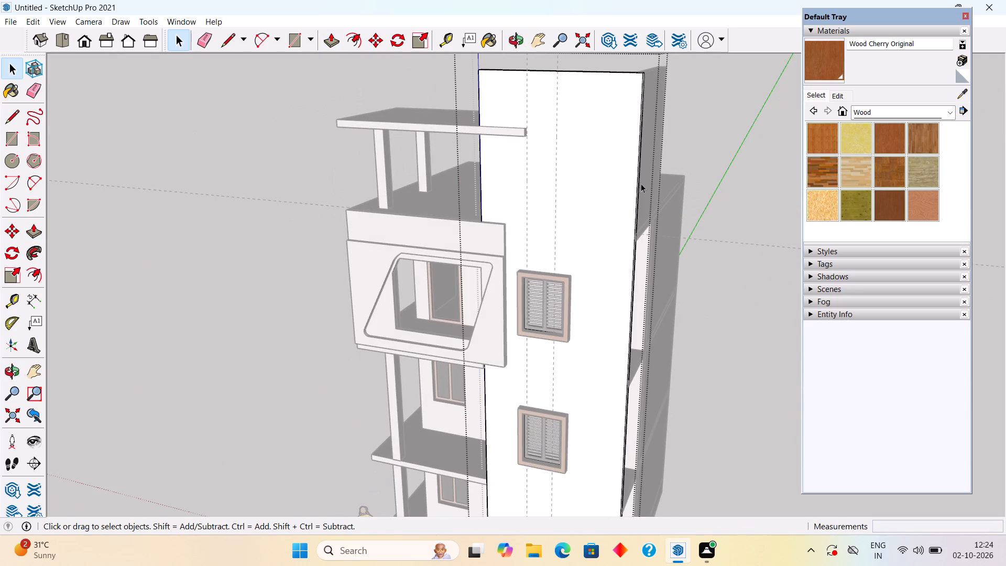
pyautogui.click(297, 234)
# Examine the raised front wall from the front and side, and the canopy slab's end where it meets the wall from behind.
pyautogui.moveTo(626, 247); pyautogui.dragTo(735, 190, button='middle')
pyautogui.scroll(-3, 735, 190)
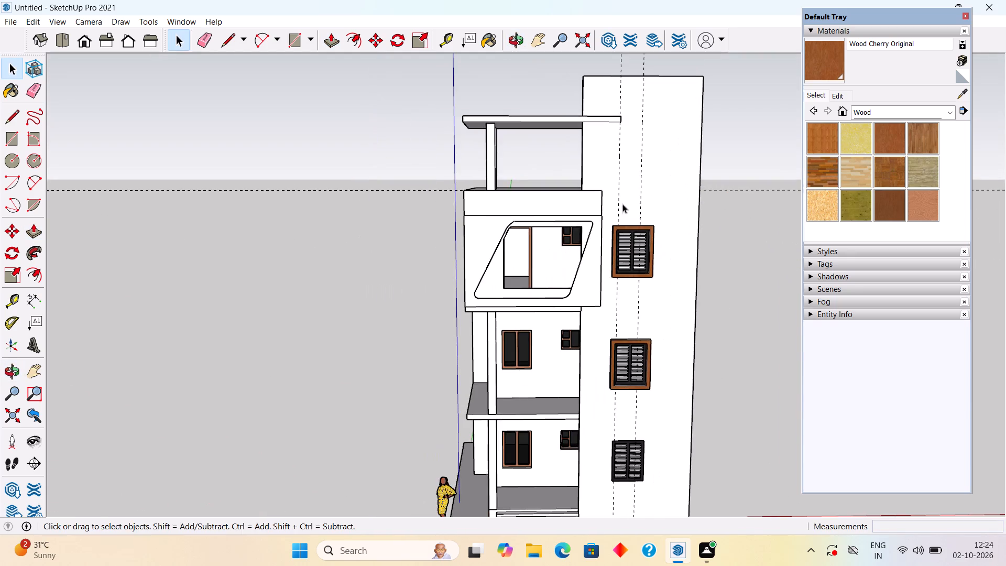
pyautogui.moveTo(564, 226); pyautogui.dragTo(269, 310, button='middle')
pyautogui.scroll(-1, 568, 210)
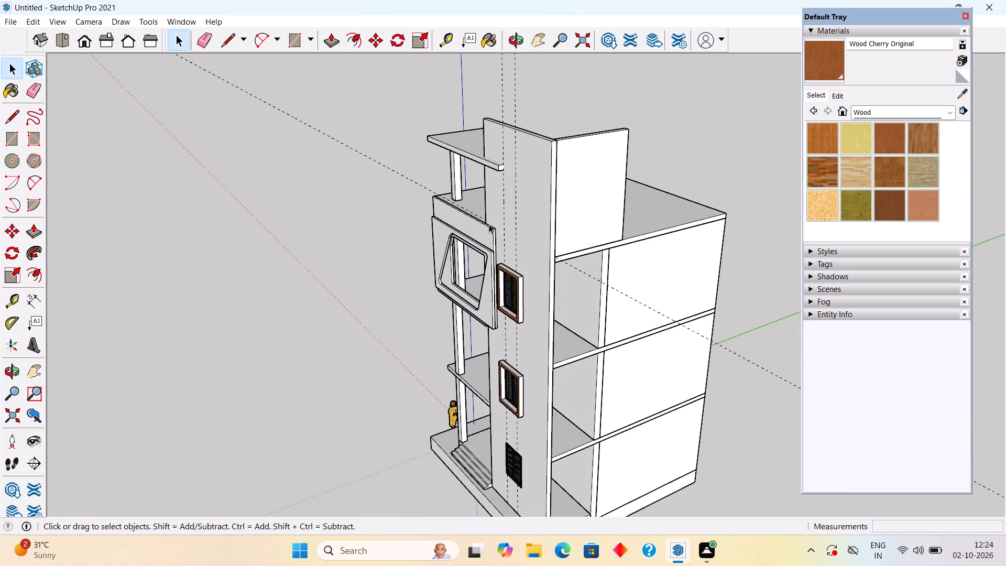
pyautogui.moveTo(547, 207); pyautogui.dragTo(278, 260, button='middle')
pyautogui.scroll(3, 473, 158)
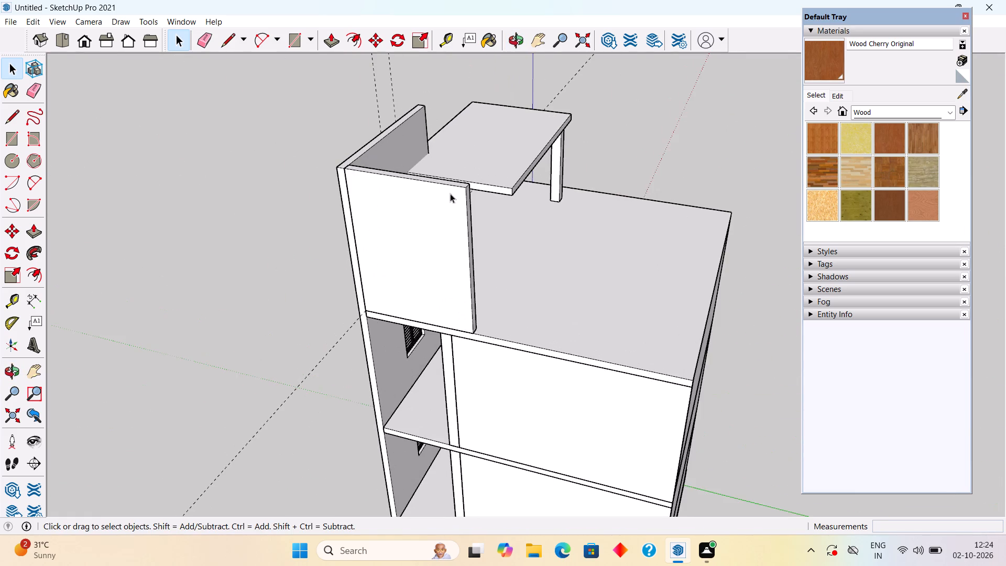
pyautogui.moveTo(447, 203); pyautogui.dragTo(338, 222, button='middle')
pyautogui.scroll(8, 405, 151)
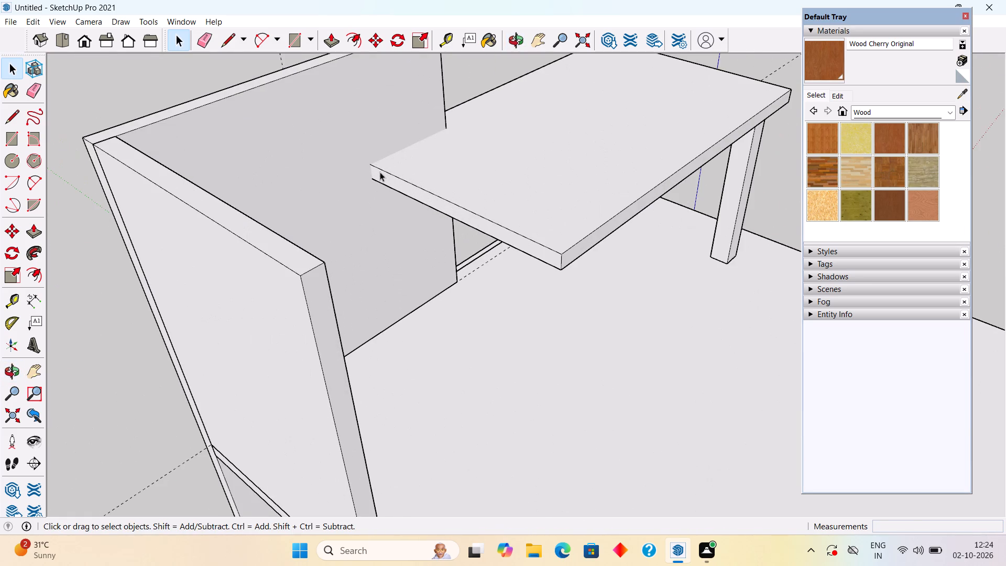
# Open the canopy slab's group and draw a 6" vertical line across its end face where it meets the front wall's inner side.
pyautogui.moveTo(380, 172); pyautogui.dragTo(387, 168, button='middle')
pyautogui.scroll(-2, 387, 168)
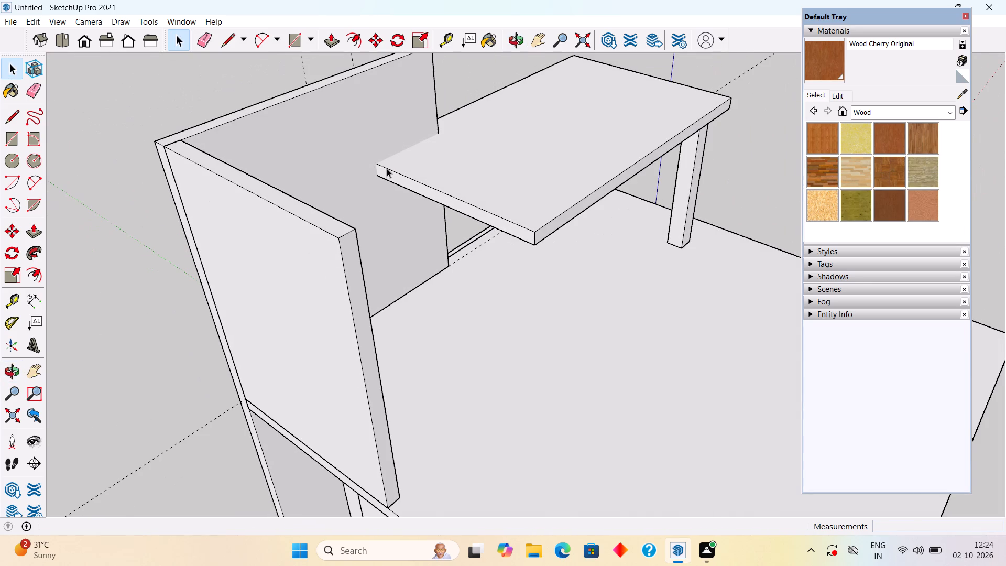
pyautogui.moveTo(387, 168); pyautogui.dragTo(425, 154, button='middle')
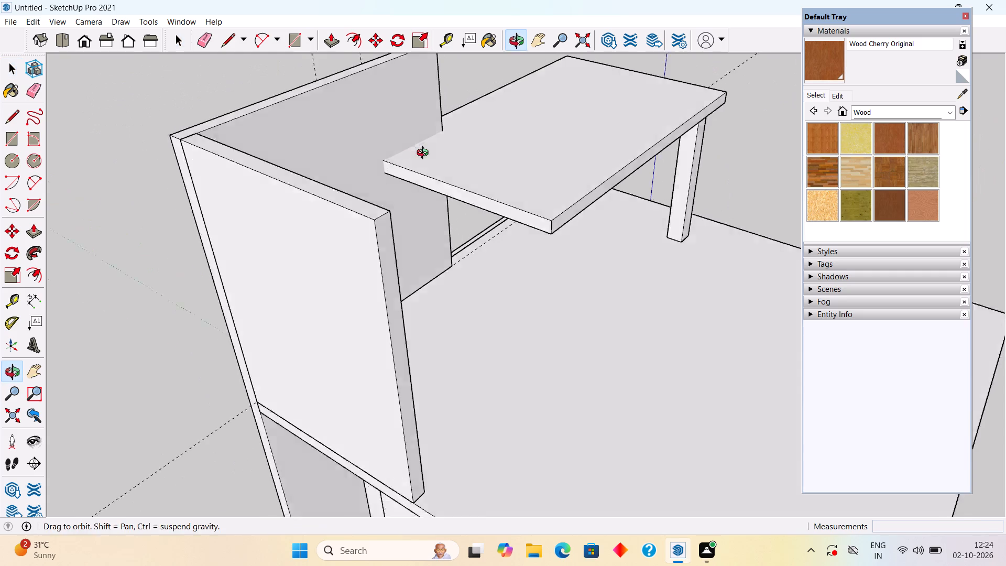
pyautogui.moveTo(425, 154); pyautogui.dragTo(425, 154, button='middle')
pyautogui.scroll(3, 421, 165)
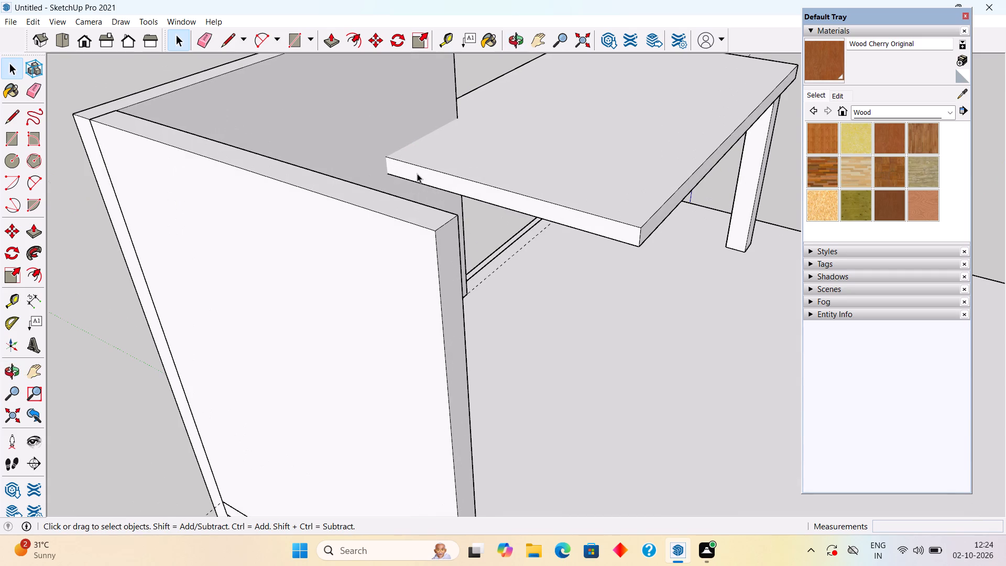
pyautogui.press('p')
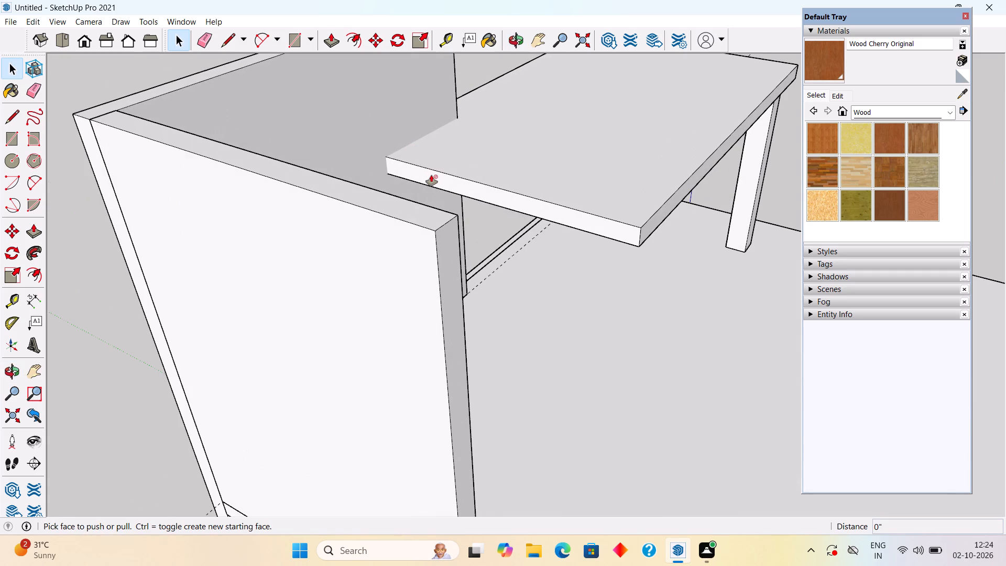
pyautogui.press('space')
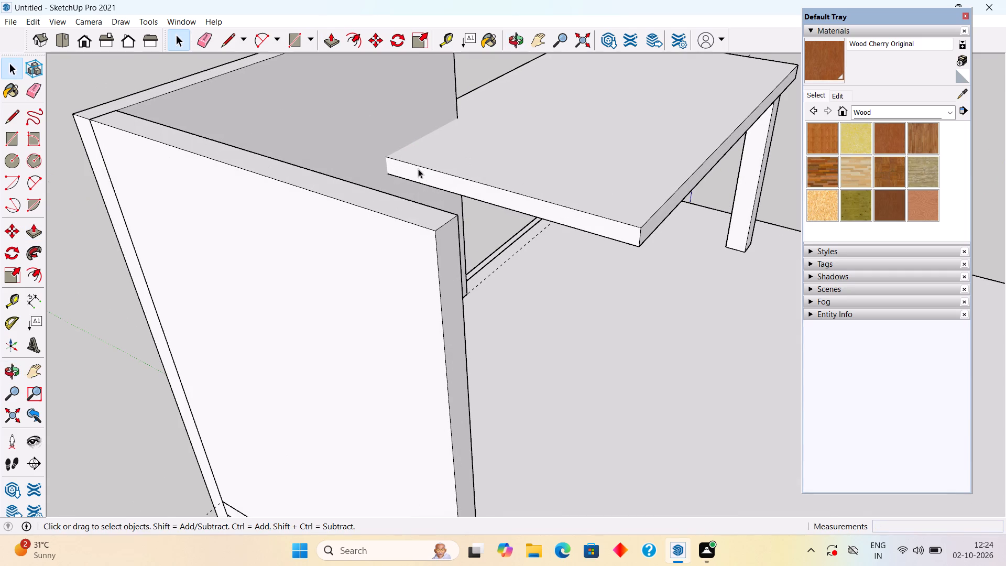
pyautogui.tripleClick(502, 144)
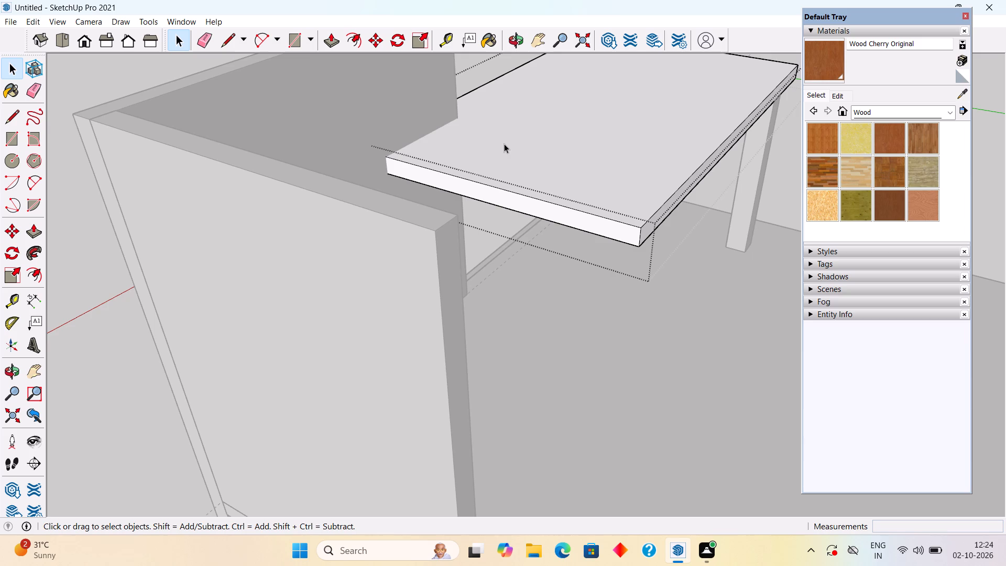
pyautogui.click(504, 144)
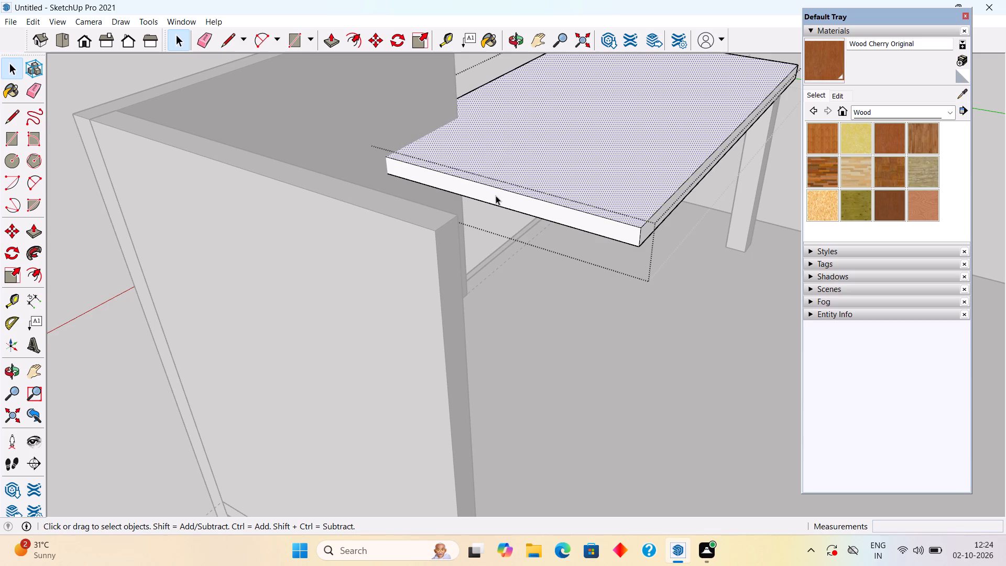
pyautogui.click(496, 195)
pyautogui.press('l')
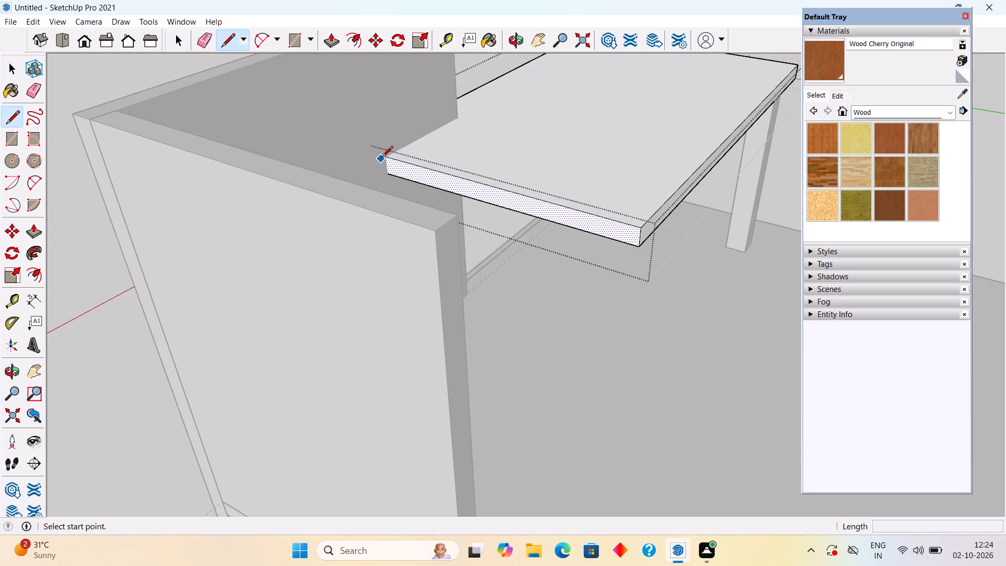
pyautogui.click(386, 159)
pyautogui.click(387, 171)
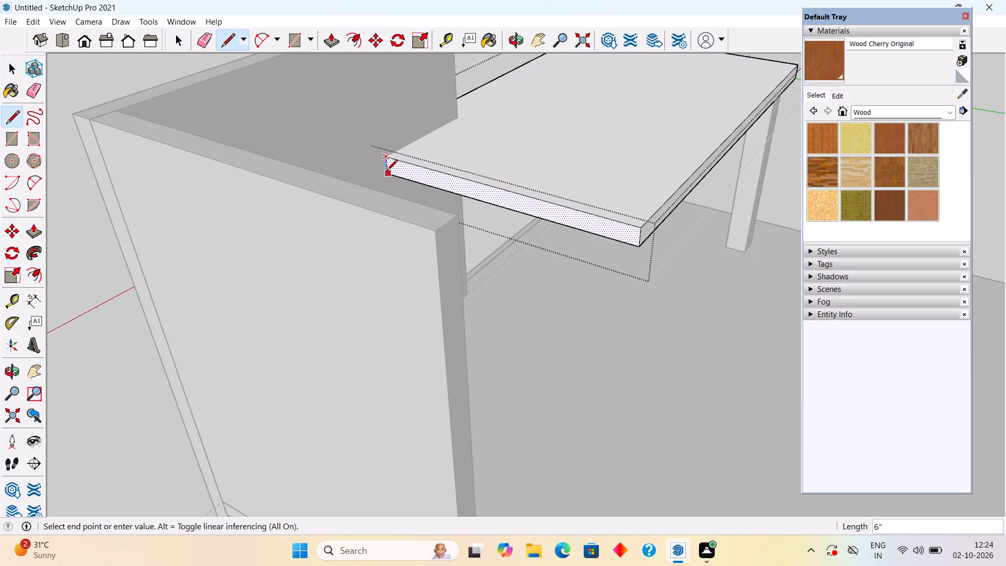
pyautogui.press('space')
# Push/Pull the part of the slab's end face behind the front wall 6' 9 3/4" out to the side wall, and leave the group.
pyautogui.press('p')
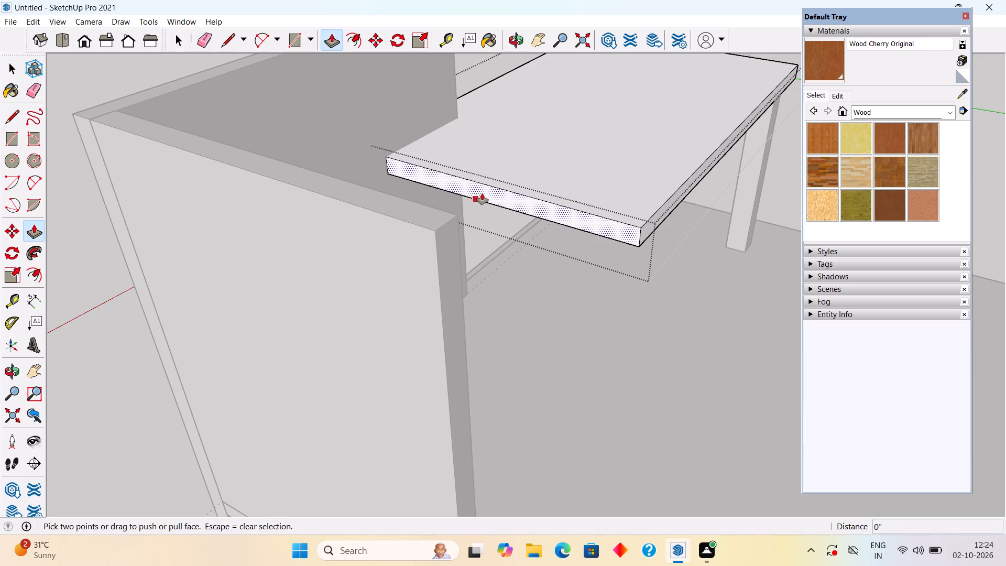
pyautogui.click(486, 191)
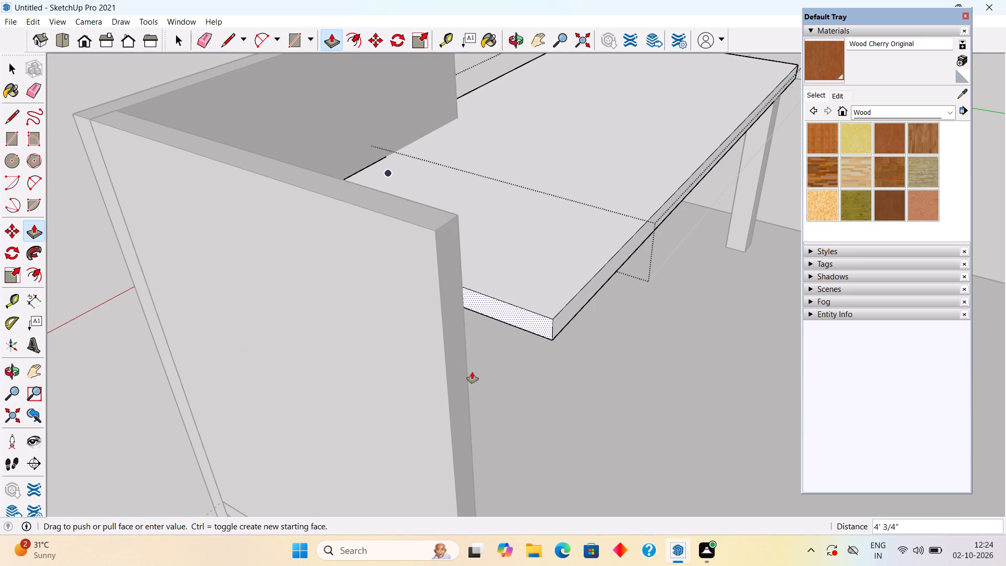
pyautogui.click(467, 380)
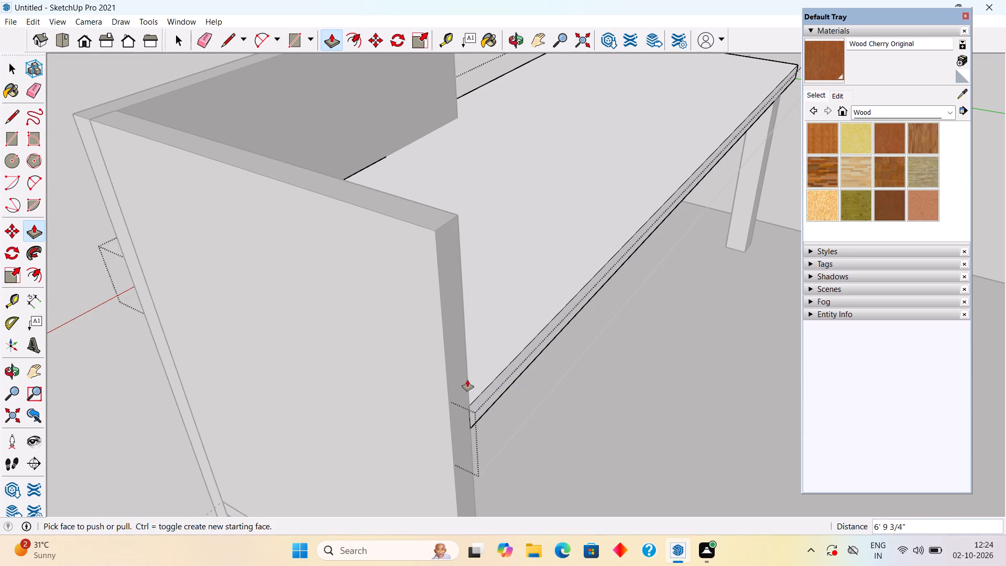
pyautogui.press('space')
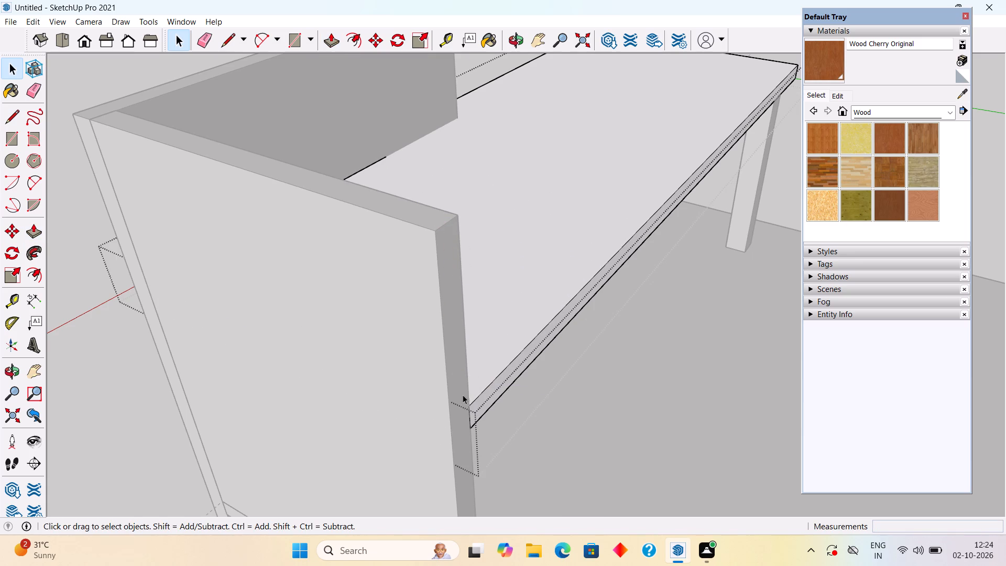
pyautogui.moveTo(458, 388); pyautogui.dragTo(348, 332, button='middle')
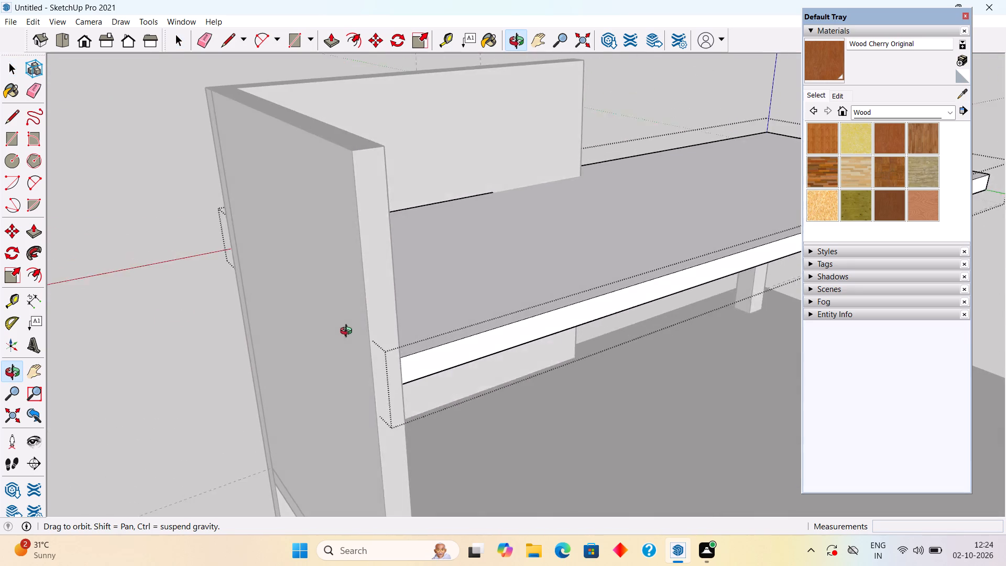
pyautogui.moveTo(348, 332); pyautogui.dragTo(349, 332, button='middle')
pyautogui.scroll(-2, 349, 332)
pyautogui.press('space')
pyautogui.moveTo(522, 392); pyautogui.dragTo(749, 245, button='middle')
pyautogui.moveTo(544, 237); pyautogui.dragTo(283, 338, button='middle')
pyautogui.scroll(-1, 283, 338)
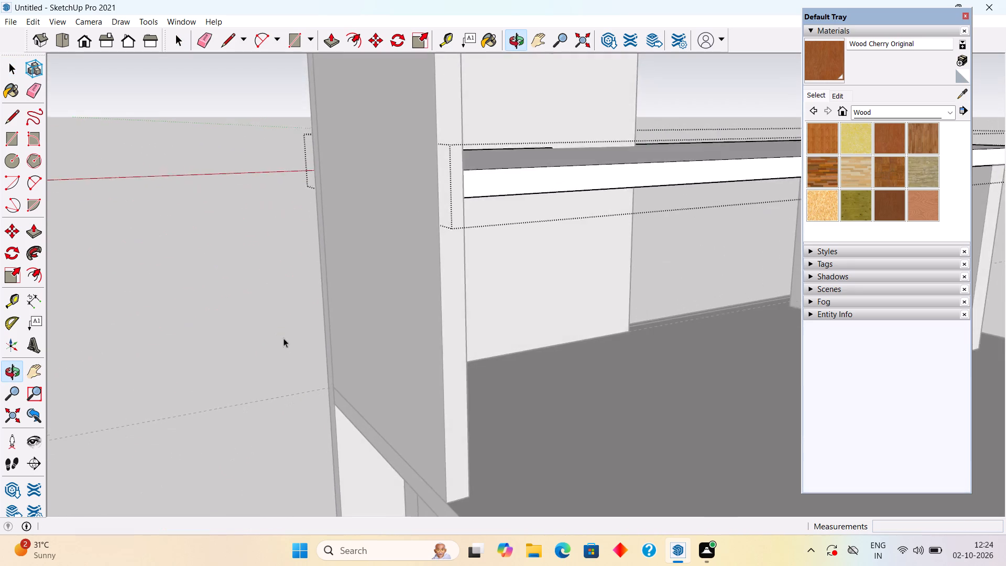
pyautogui.scroll(-8, 443, 334)
pyautogui.click(283, 353)
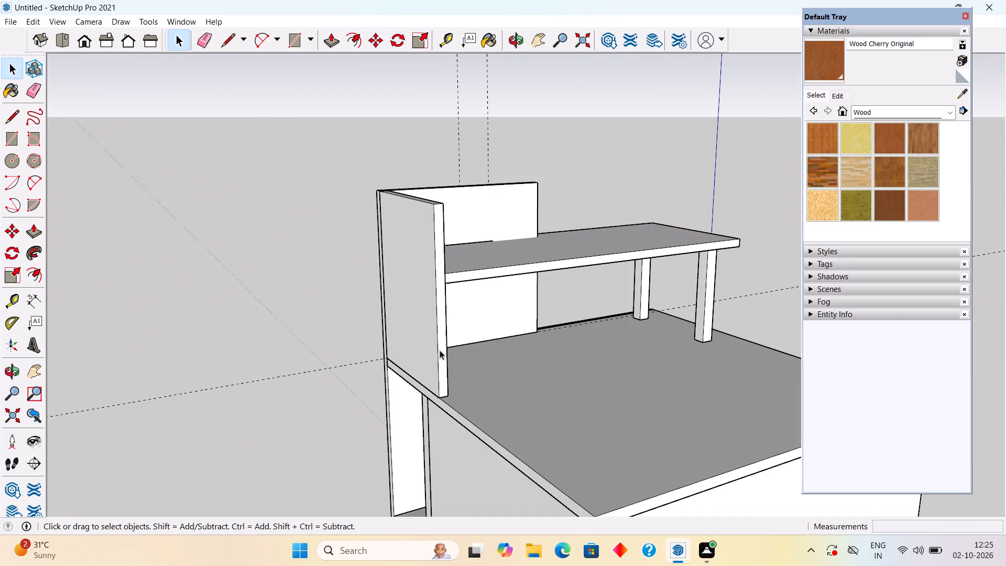
# Examine the extended canopy slab from the rear of the terrace, from the side wall and from the front elevation.
pyautogui.moveTo(441, 352); pyautogui.dragTo(228, 371, button='middle')
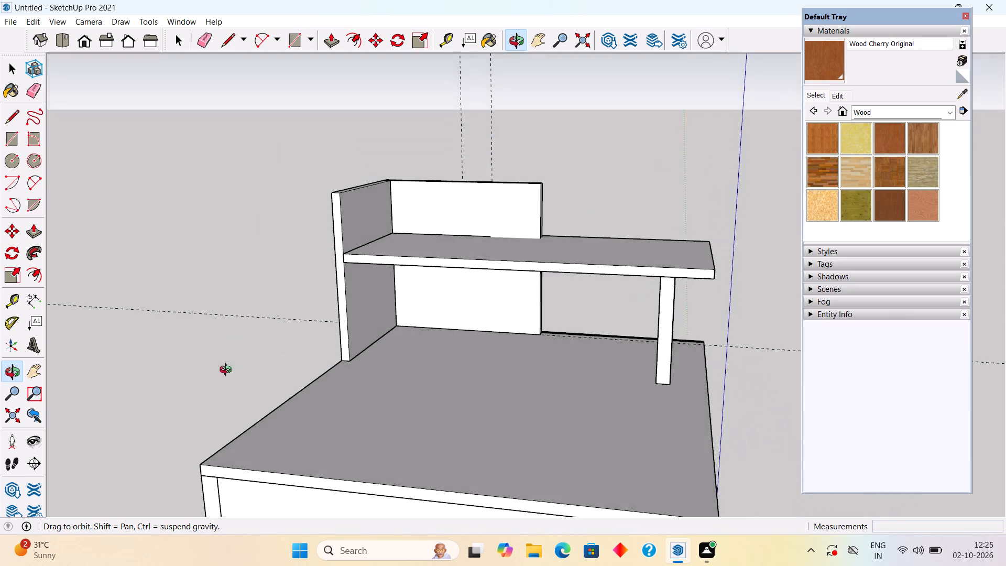
pyautogui.moveTo(228, 371); pyautogui.dragTo(529, 406, button='middle')
pyautogui.scroll(-3, 528, 406)
pyautogui.moveTo(456, 367); pyautogui.dragTo(794, 389, button='middle')
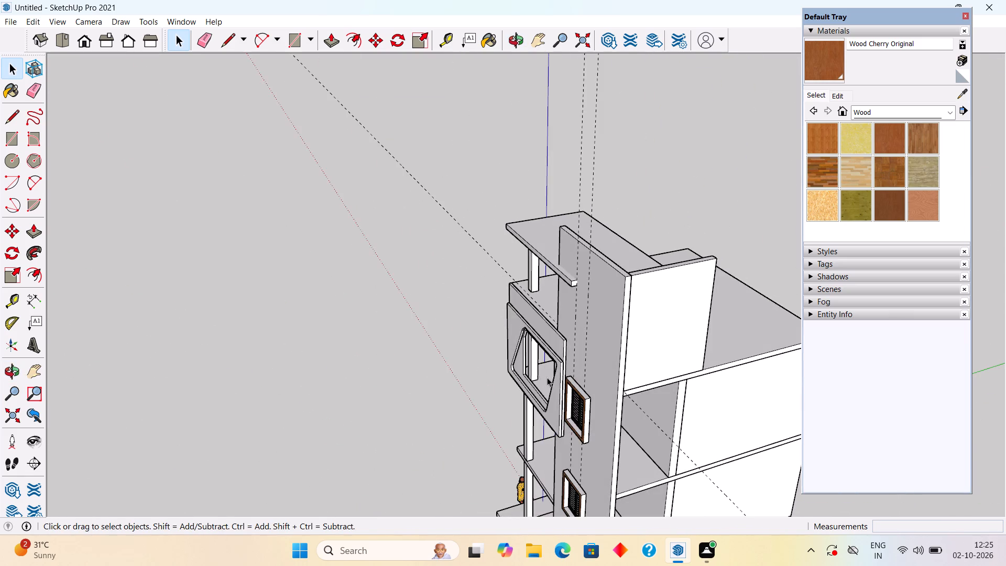
pyautogui.moveTo(626, 368); pyautogui.dragTo(762, 312, button='middle')
pyautogui.moveTo(592, 351); pyautogui.dragTo(718, 276, button='middle')
pyautogui.moveTo(548, 279); pyautogui.dragTo(638, 257, button='middle')
pyautogui.click(479, 219)
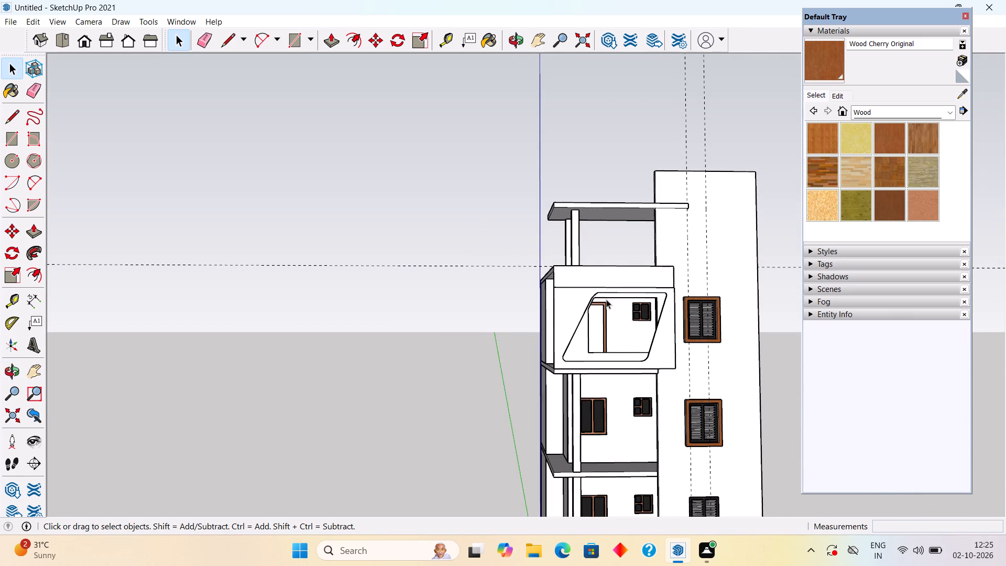
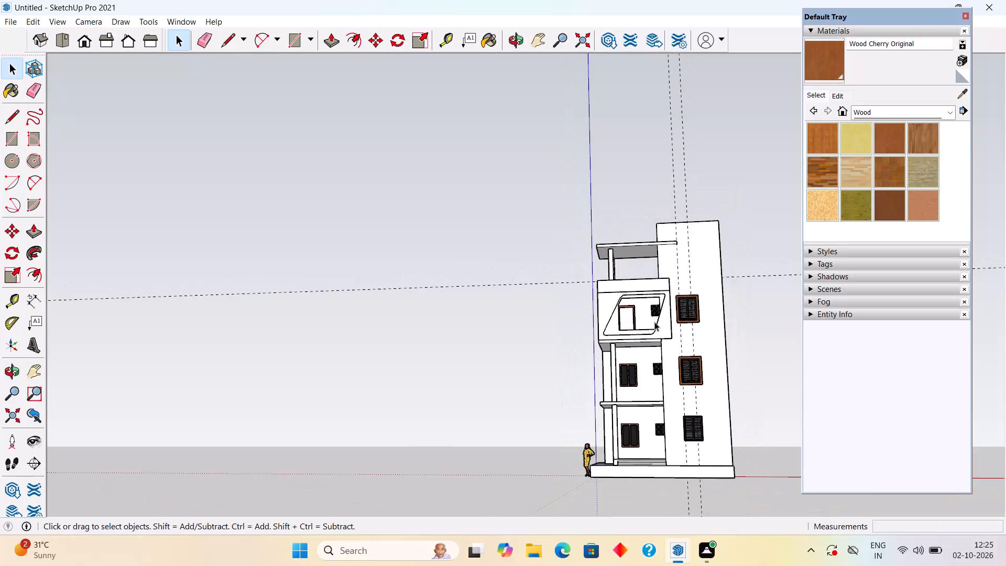
# Examine the terrace canopy slab, the raised front wall and the balcony front from the front, the side and above.
pyautogui.moveTo(653, 349); pyautogui.dragTo(665, 427, button='middle')
pyautogui.scroll(5, 694, 380)
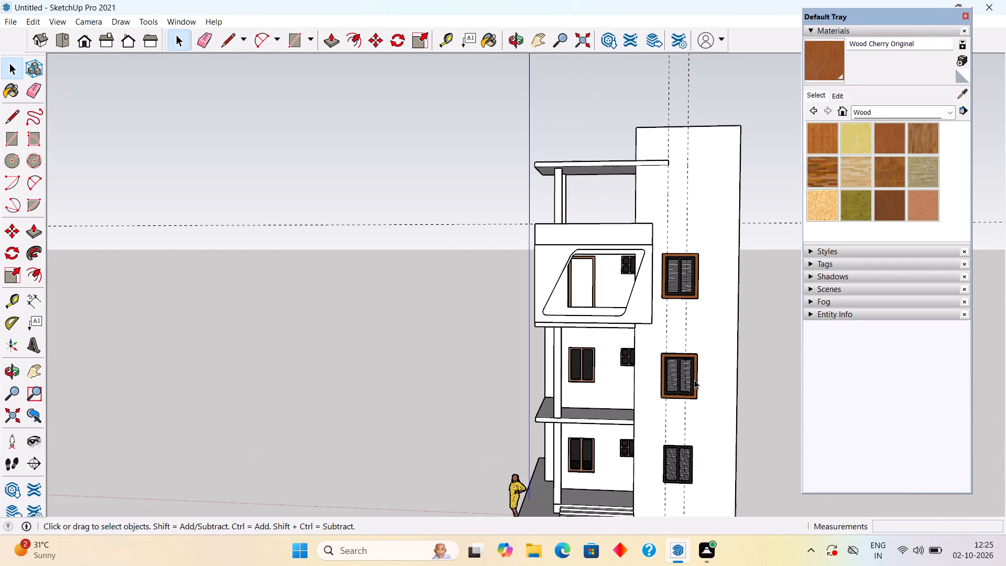
pyautogui.moveTo(656, 298); pyautogui.dragTo(437, 175, button='middle')
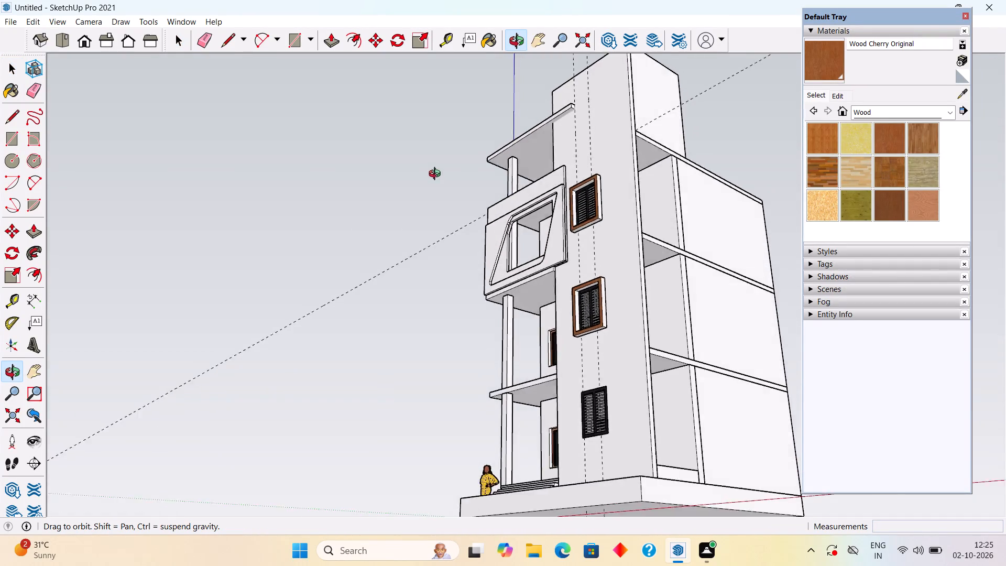
pyautogui.moveTo(437, 175); pyautogui.dragTo(311, 340, button='middle')
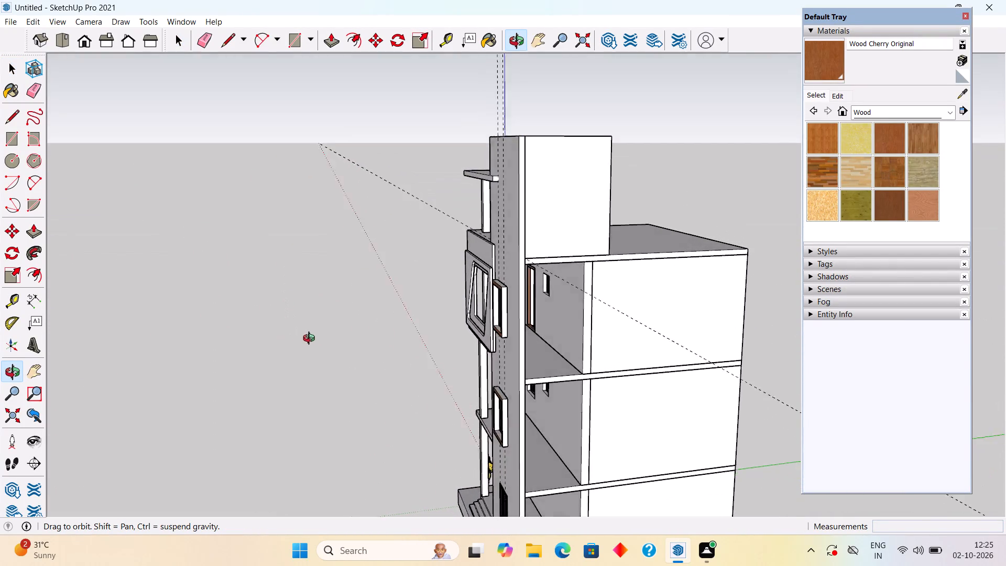
pyautogui.moveTo(311, 340); pyautogui.dragTo(701, 386, button='middle')
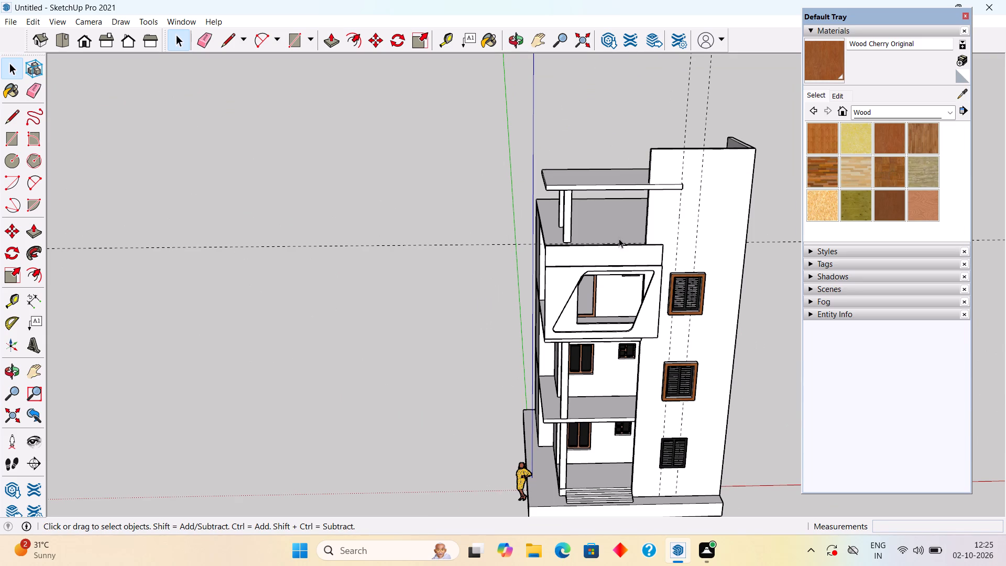
pyautogui.moveTo(583, 268); pyautogui.dragTo(574, 195, button='middle')
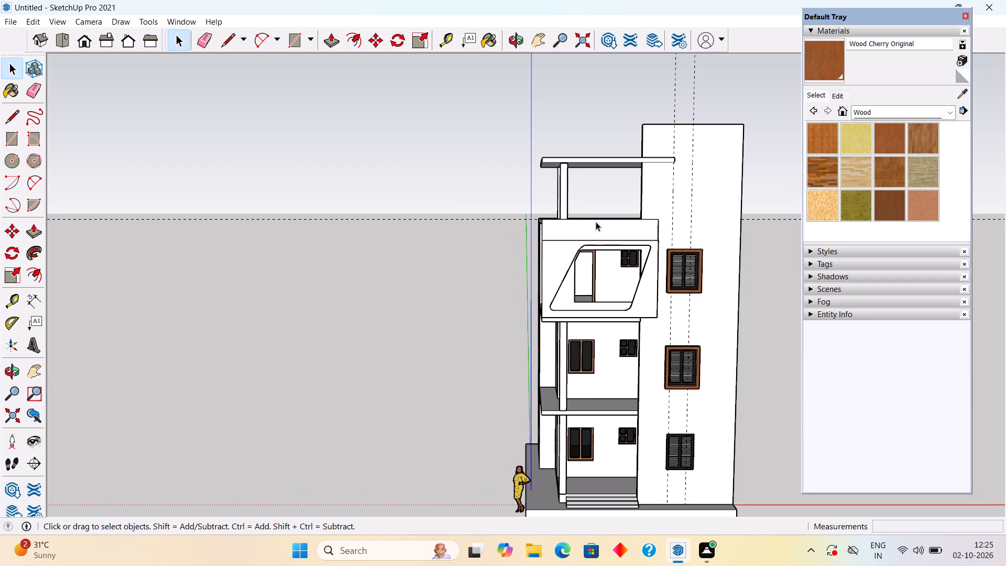
pyautogui.moveTo(584, 254); pyautogui.dragTo(571, 369, button='middle')
pyautogui.middleClick(611, 300)
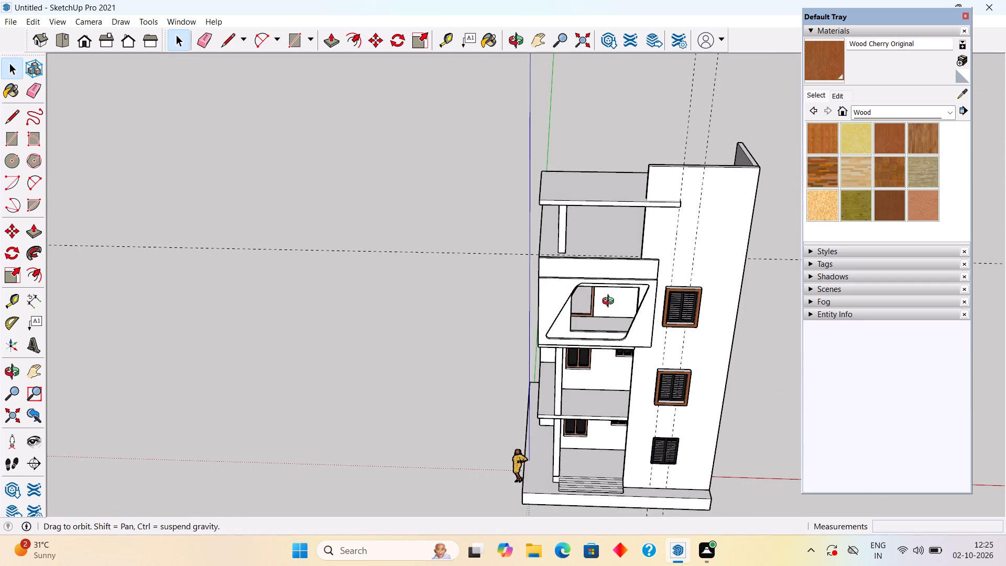
# Open the group of the top-floor balcony front with the slanted opening, Push/Pull its parapet's top face up 1', and leave the group.
pyautogui.moveTo(597, 229); pyautogui.dragTo(597, 308, button='middle')
pyautogui.scroll(13, 599, 307)
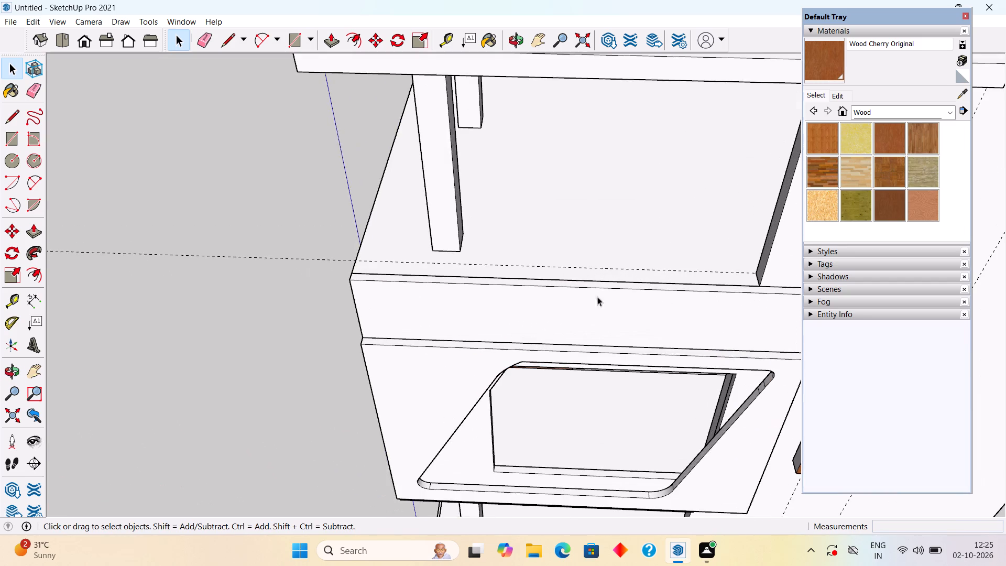
pyautogui.moveTo(598, 282); pyautogui.dragTo(548, 344, button='middle')
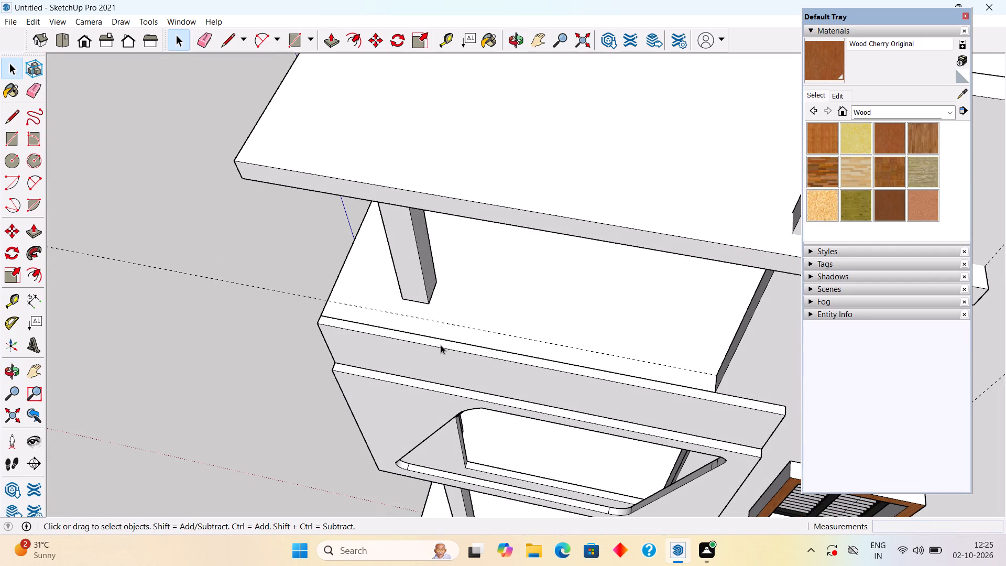
pyautogui.click(444, 344)
pyautogui.doubleClick(445, 344)
pyautogui.click(445, 344)
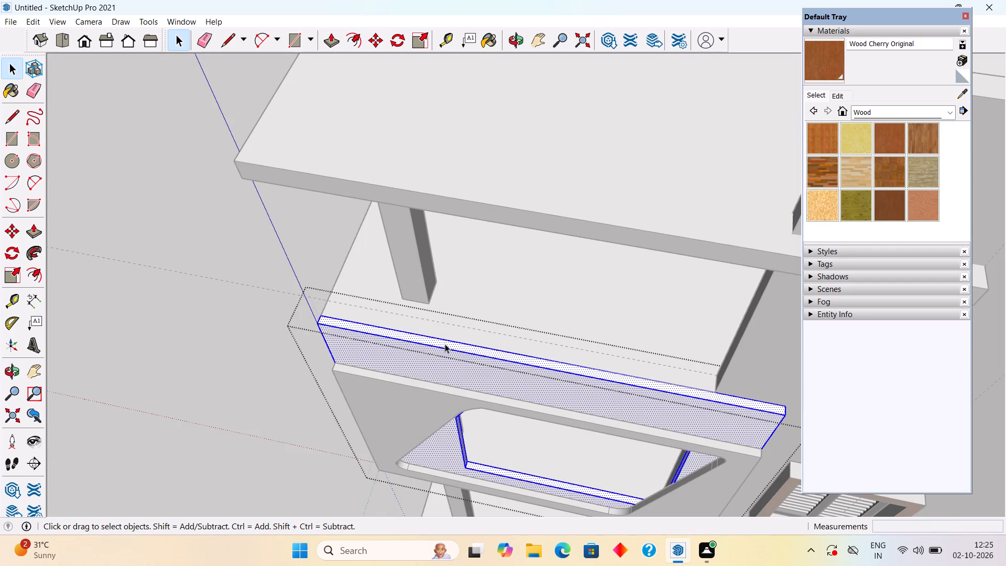
pyautogui.click(445, 344)
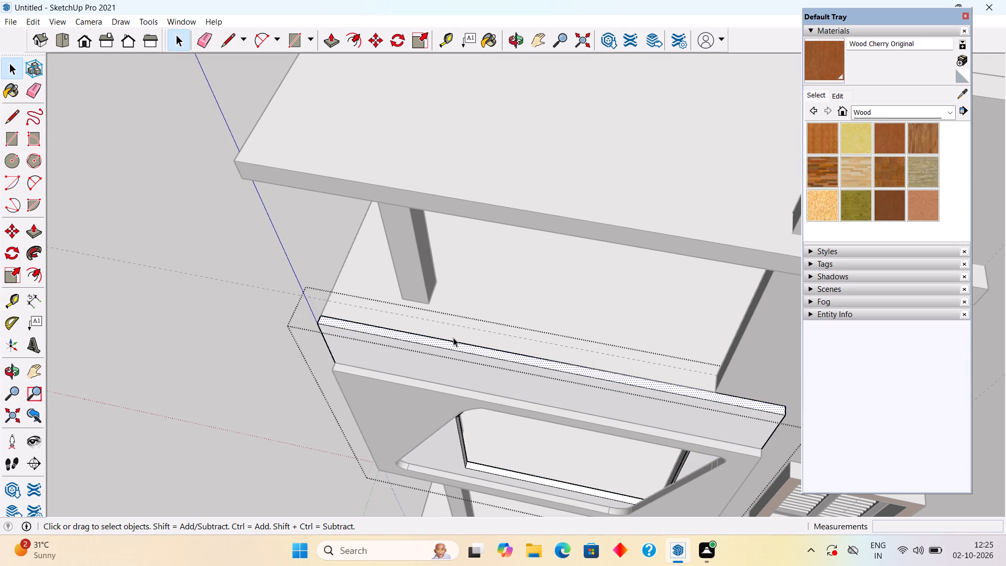
pyautogui.press('p')
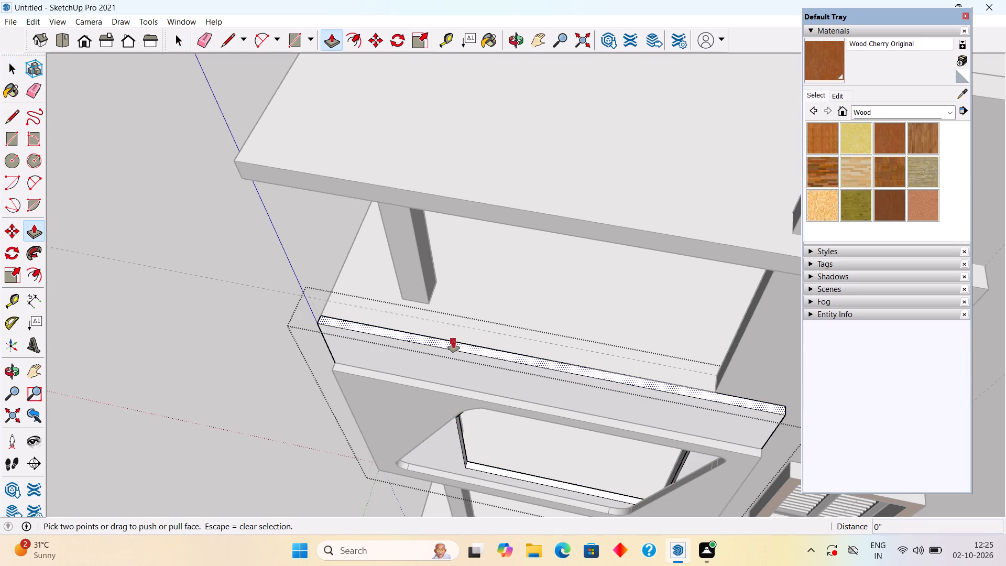
pyautogui.scroll(4, 482, 353)
pyautogui.click(477, 349)
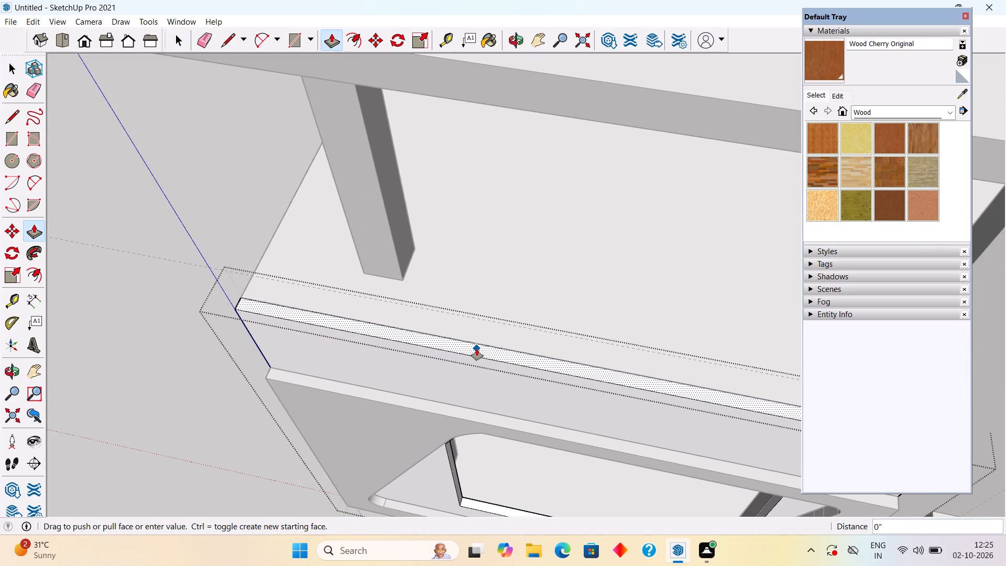
pyautogui.write("1'")
pyautogui.press('Return')
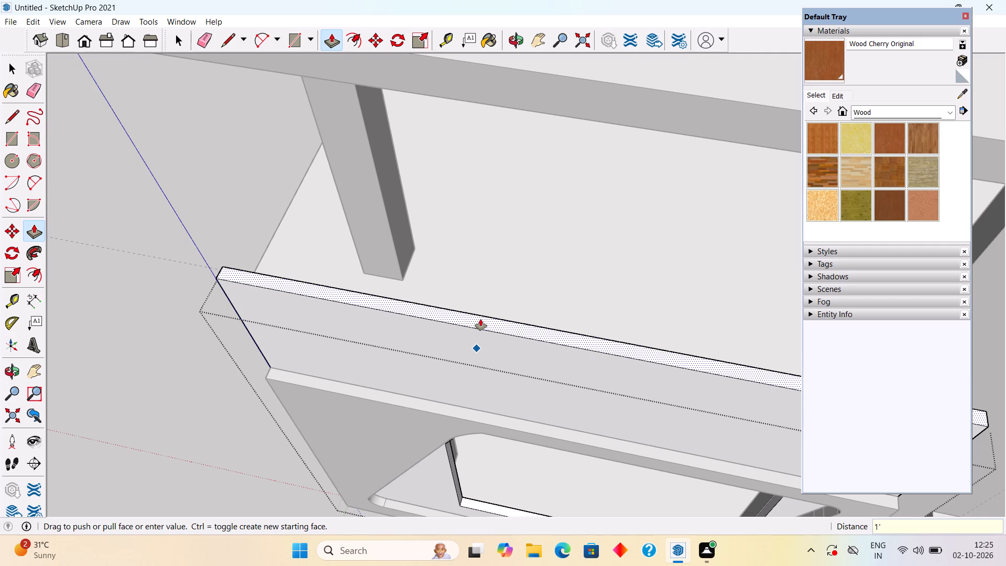
pyautogui.press('v')
pyautogui.scroll(-7, 470, 334)
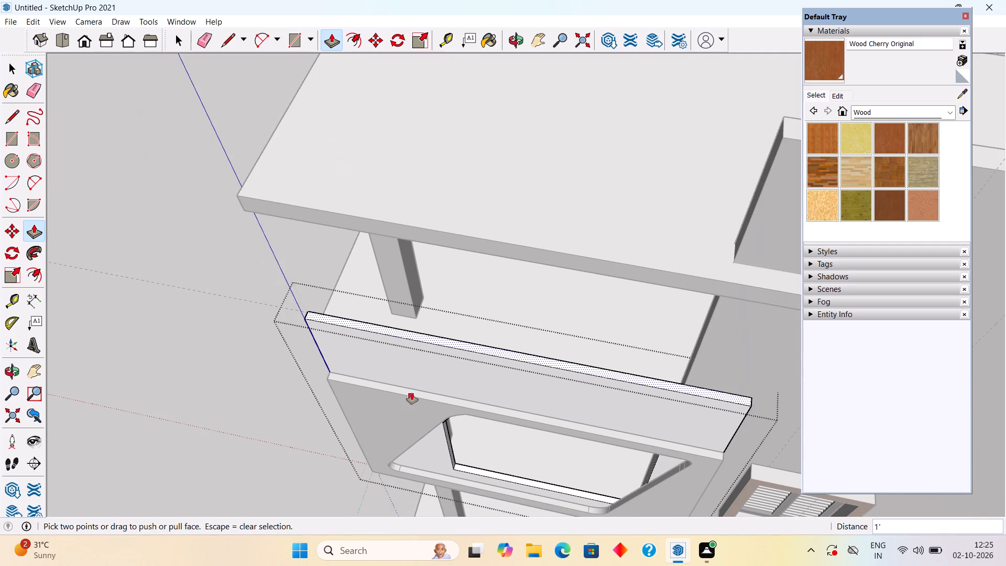
pyautogui.press('space')
pyautogui.moveTo(430, 391); pyautogui.dragTo(520, 174, button='middle')
pyautogui.click(304, 241)
pyautogui.scroll(-3, 334, 220)
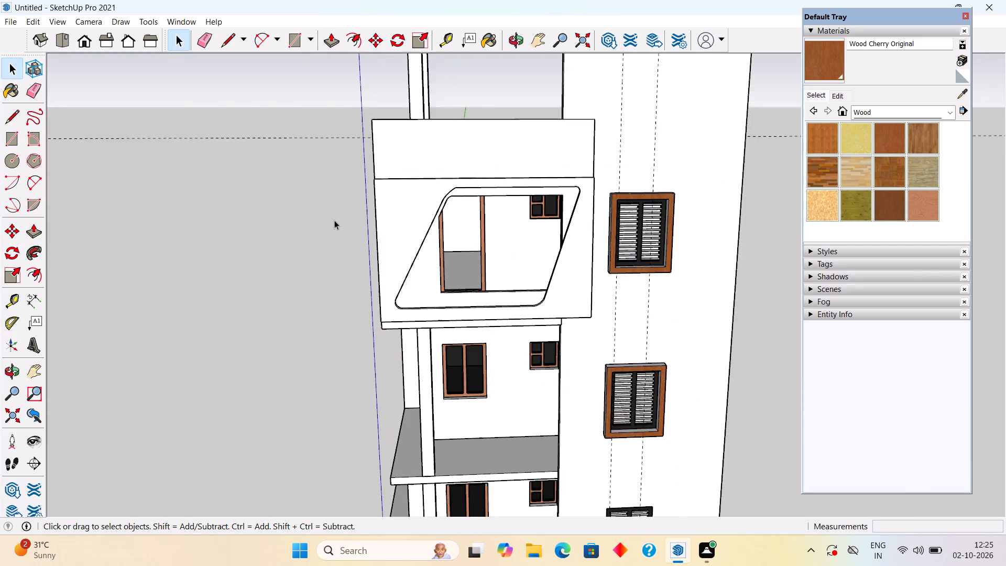
pyautogui.scroll(-4, 334, 220)
pyautogui.moveTo(426, 224); pyautogui.dragTo(391, 208, button='middle')
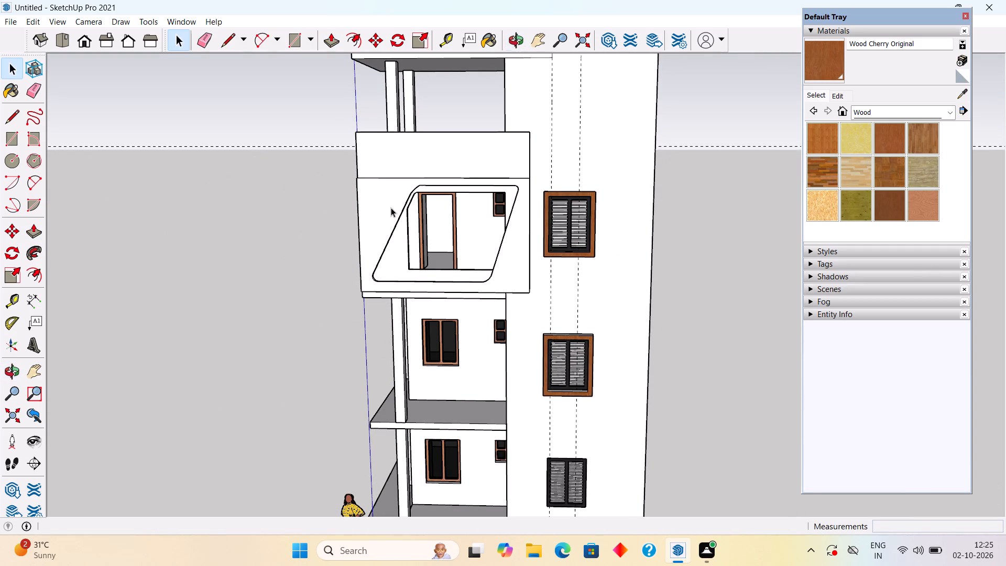
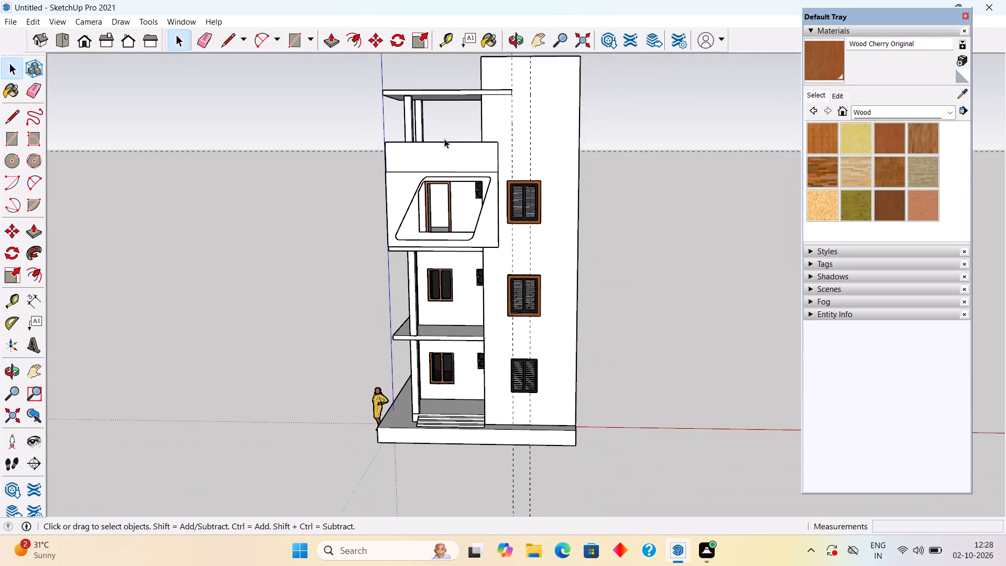
# Examine the top-floor balcony front and its raised parapet from the front, the side and above.
pyautogui.moveTo(454, 160); pyautogui.dragTo(526, 239, button='middle')
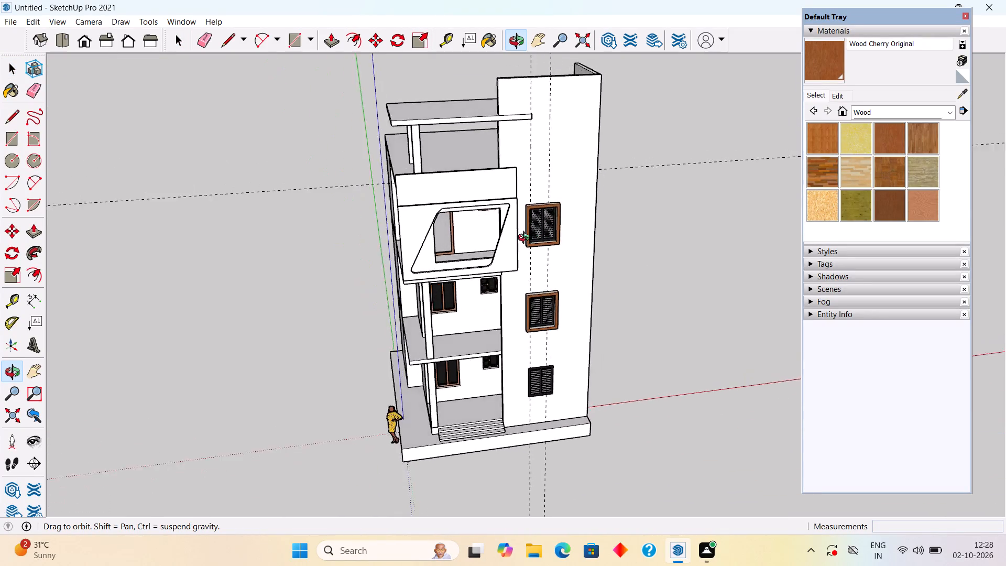
pyautogui.moveTo(526, 239); pyautogui.dragTo(483, 249, button='middle')
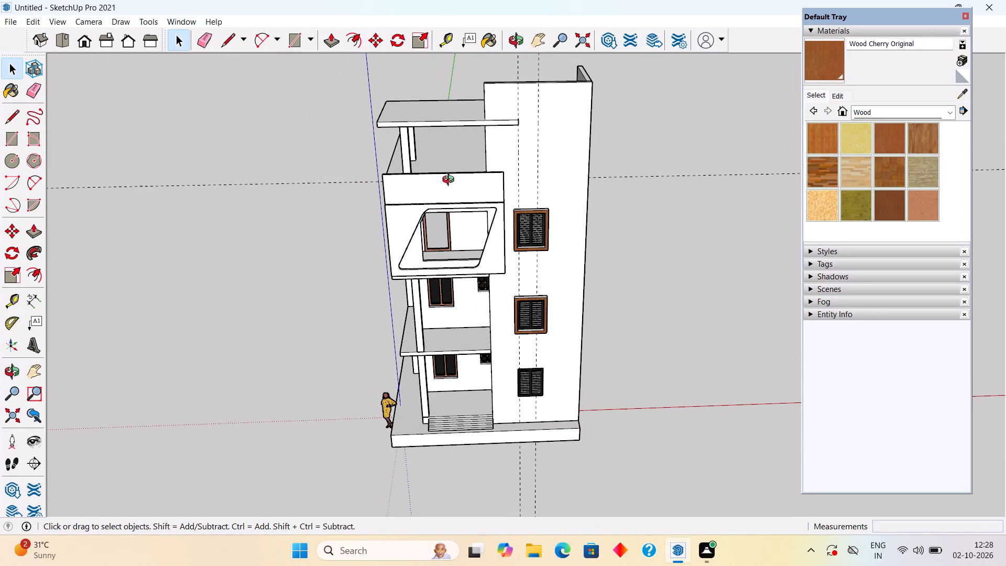
pyautogui.moveTo(451, 182); pyautogui.dragTo(451, 114, button='middle')
pyautogui.scroll(3, 421, 164)
pyautogui.moveTo(421, 138); pyautogui.dragTo(428, 123, button='middle')
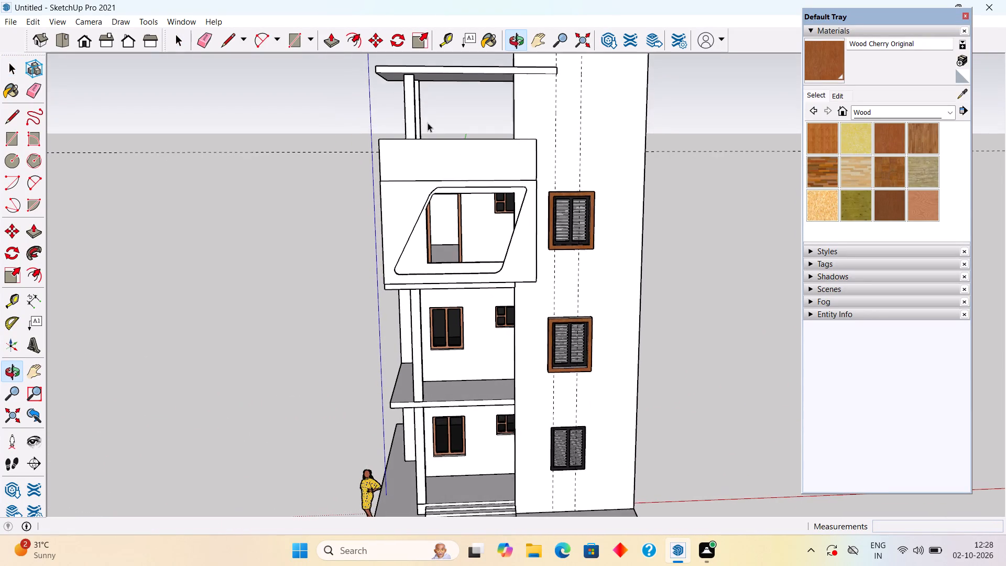
pyautogui.scroll(10, 428, 167)
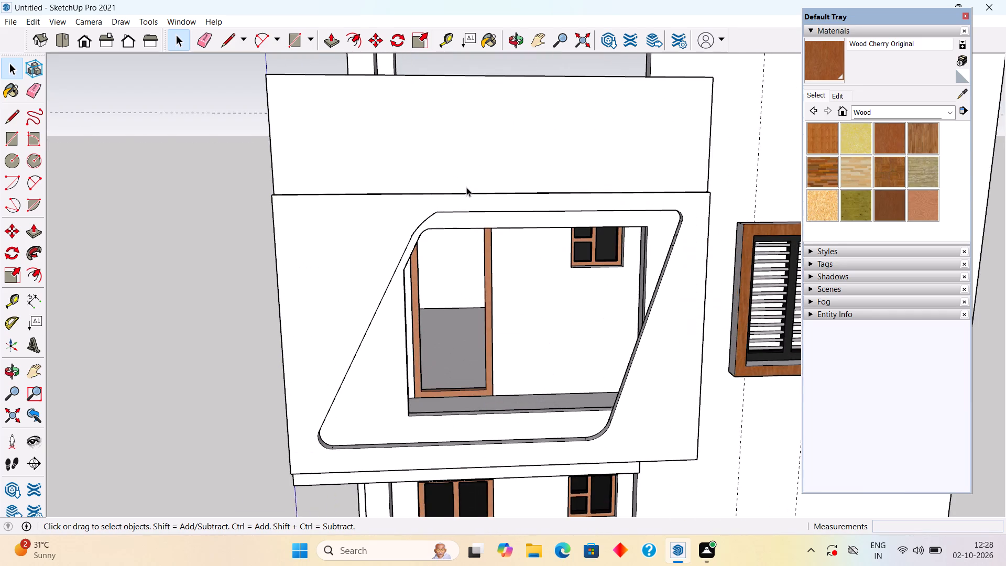
pyautogui.moveTo(461, 215); pyautogui.dragTo(208, 238, button='middle')
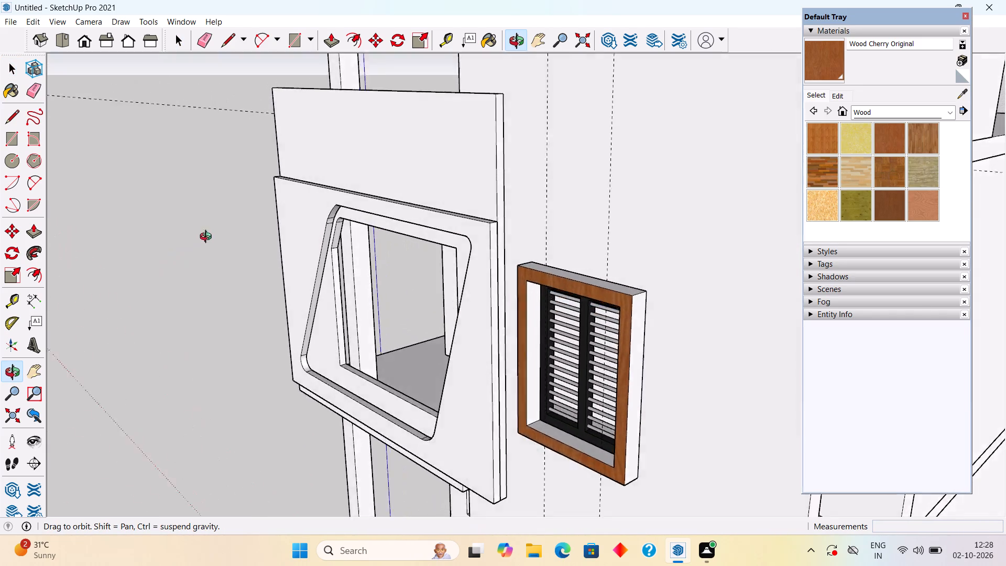
pyautogui.moveTo(208, 238); pyautogui.dragTo(237, 285, button='middle')
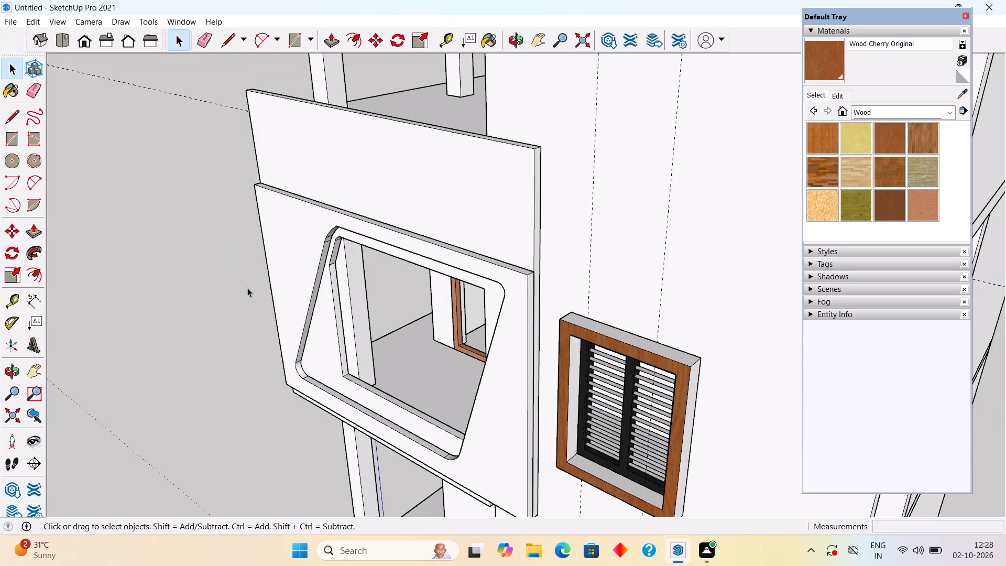
pyautogui.moveTo(271, 237); pyautogui.dragTo(404, 216, button='middle')
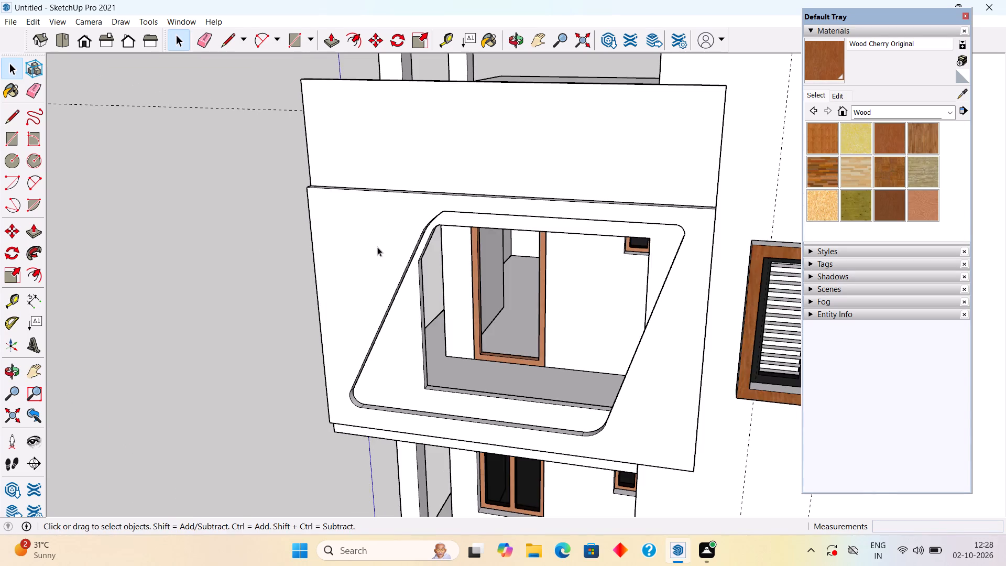
pyautogui.moveTo(378, 245); pyautogui.dragTo(462, 264, button='middle')
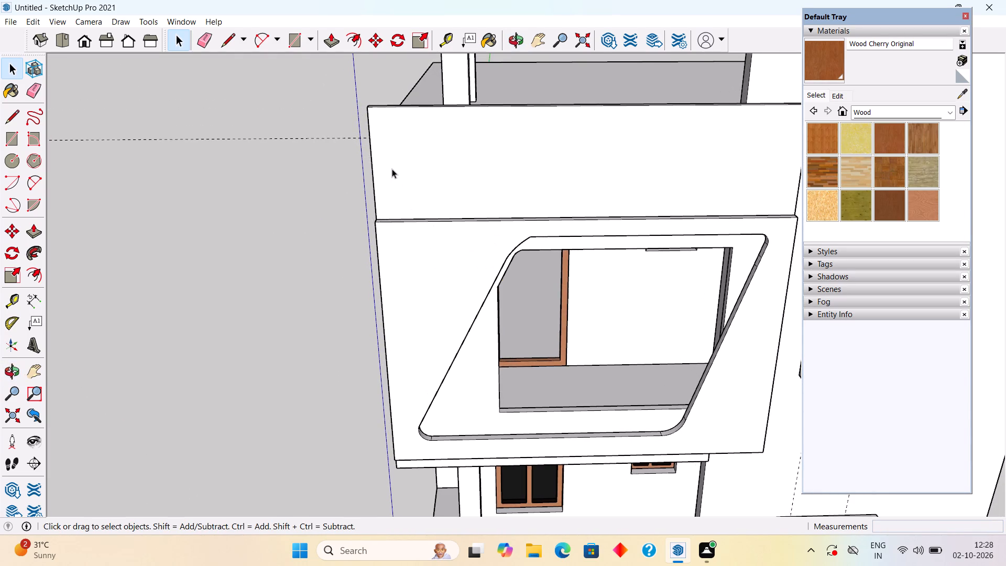
# Draw a rectangle about 6' 5" by 9" on the balcony parapet's front face, starting from its outer vertical edge.
pyautogui.scroll(2, 392, 169)
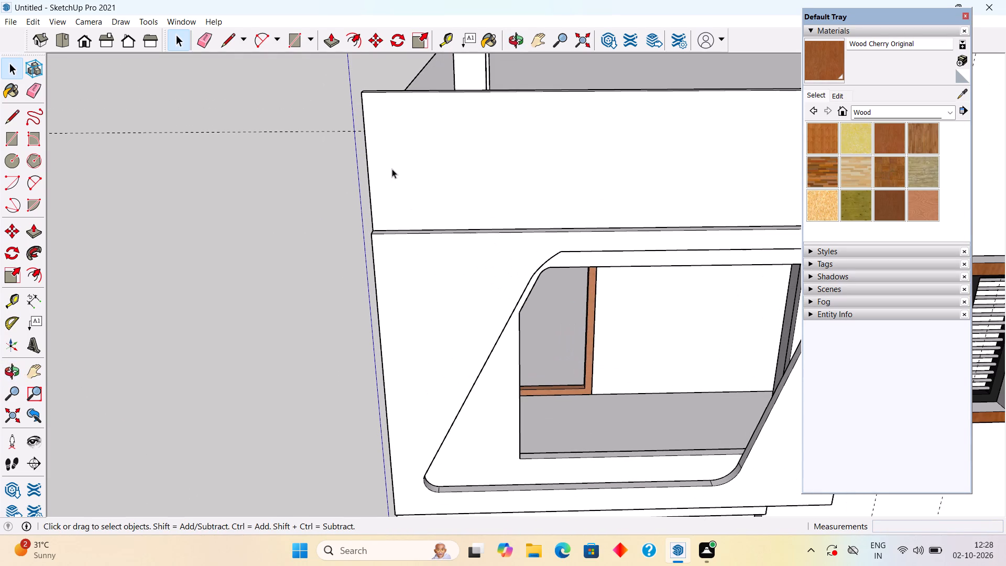
pyautogui.press('r')
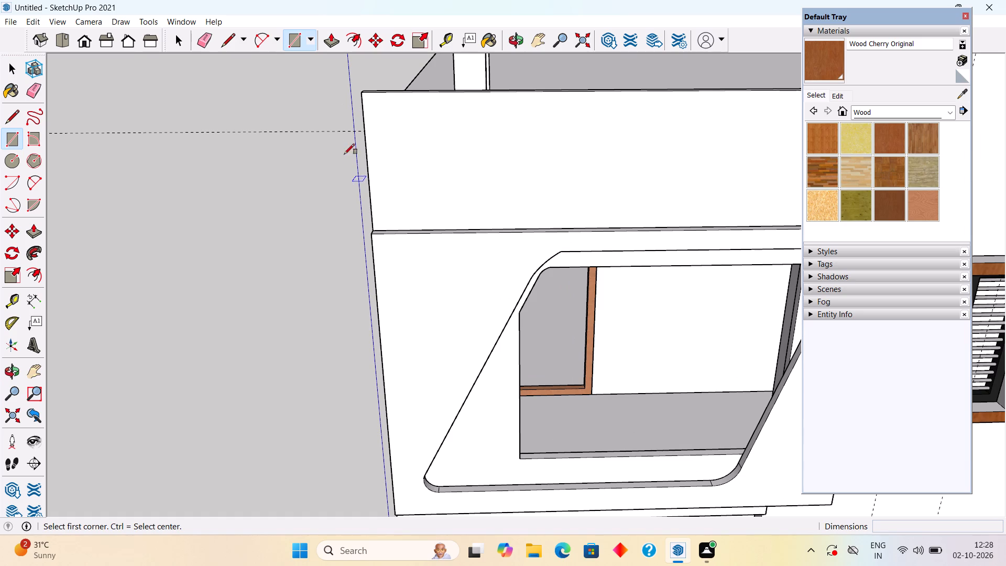
pyautogui.click(368, 141)
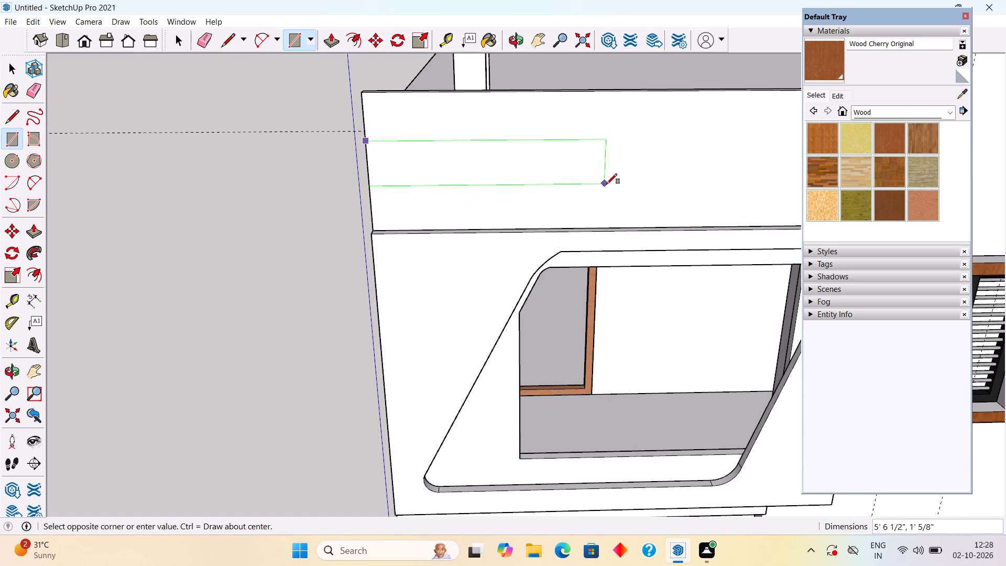
pyautogui.click(644, 171)
# Push/Pull the rectangle on the balcony parapet outward by 2".
pyautogui.moveTo(579, 201); pyautogui.dragTo(498, 175, button='middle')
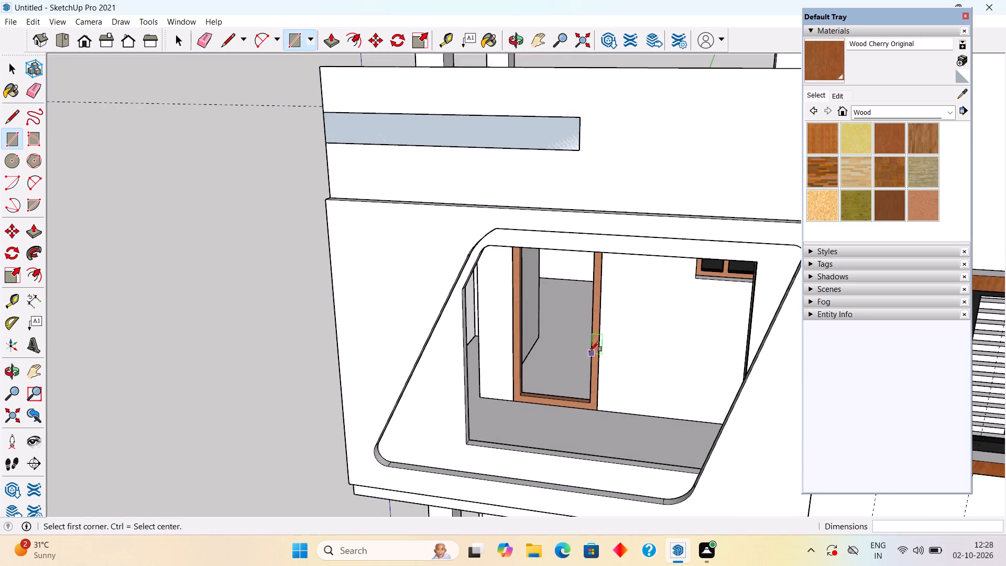
pyautogui.moveTo(587, 341); pyautogui.dragTo(585, 266, button='middle')
pyautogui.scroll(-7, 584, 266)
pyautogui.moveTo(607, 240); pyautogui.dragTo(680, 198, button='middle')
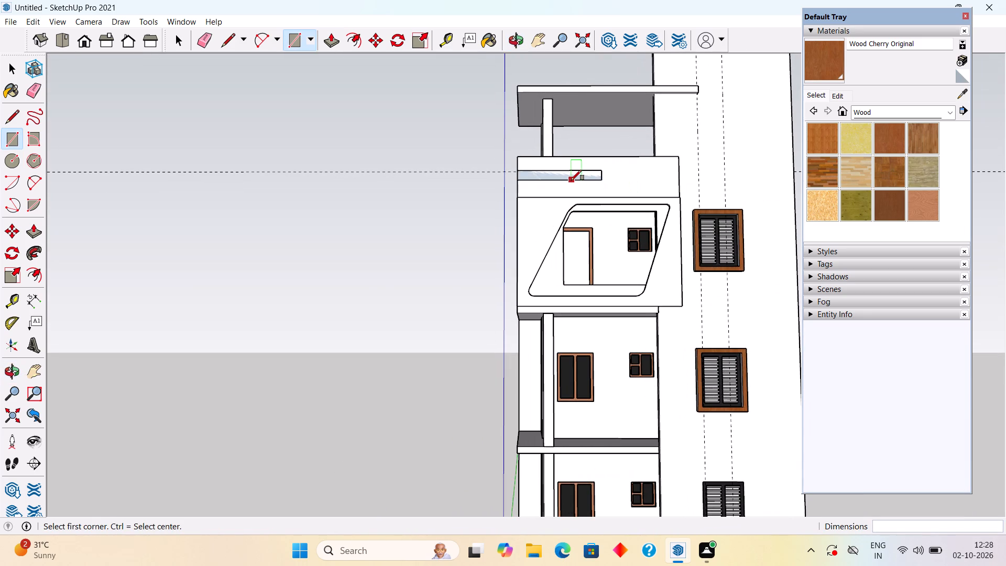
pyautogui.press('space')
pyautogui.write('p')
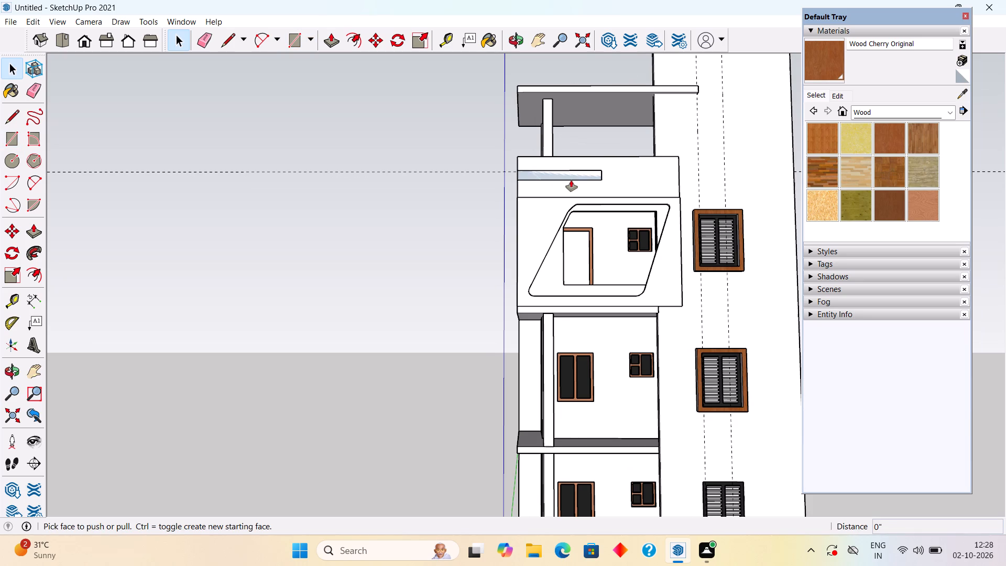
pyautogui.scroll(2, 571, 179)
pyautogui.click(576, 169)
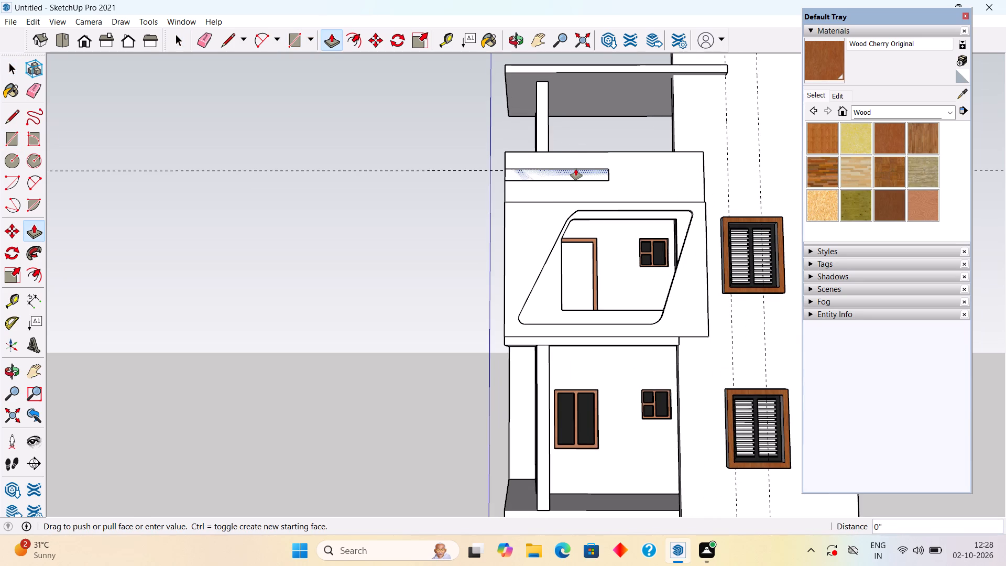
pyautogui.write('2"')
pyautogui.press('Return')
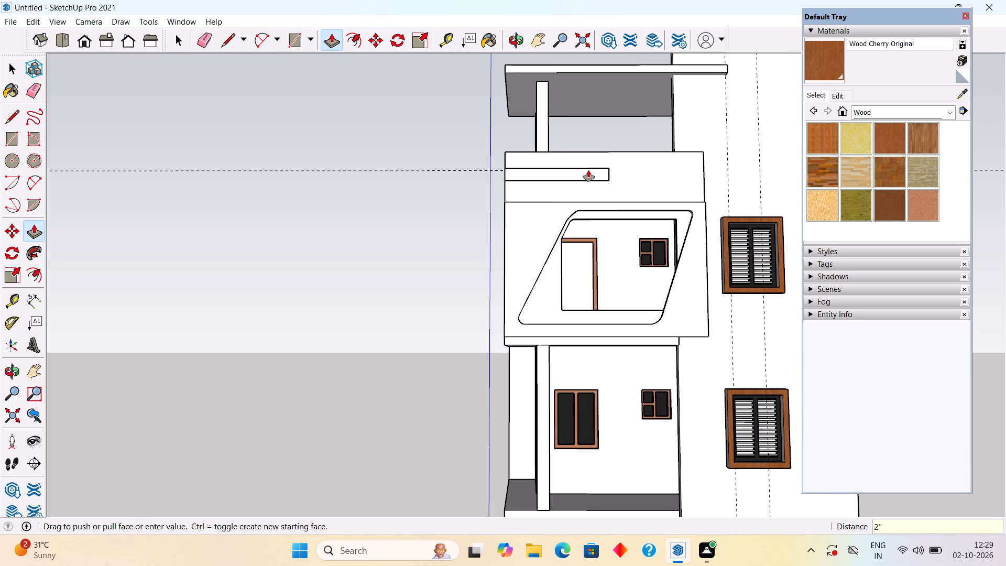
pyautogui.press('space')
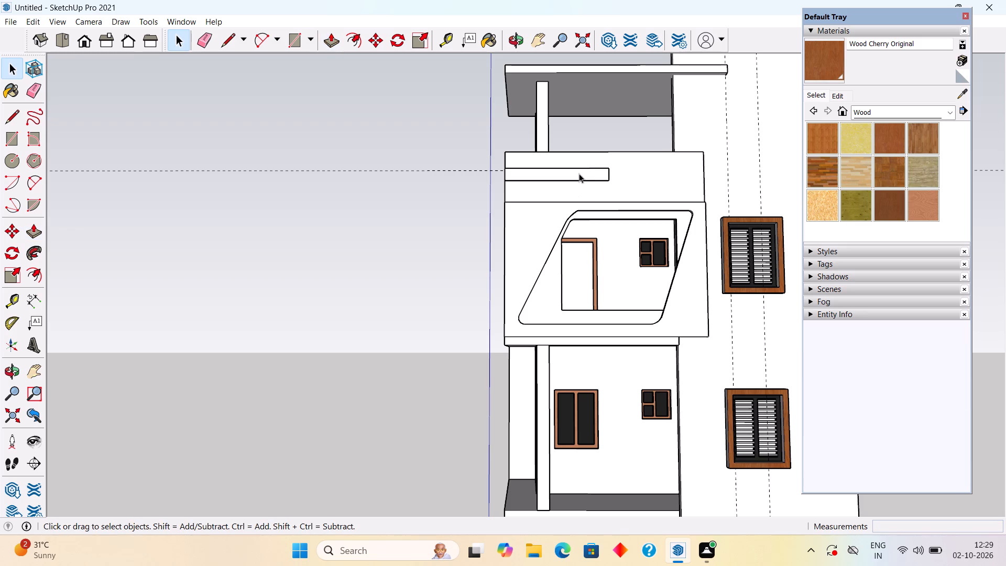
# Make the raised parapet strip a group and clear the selection.
pyautogui.tripleClick(579, 173)
pyautogui.rightClick(579, 173)
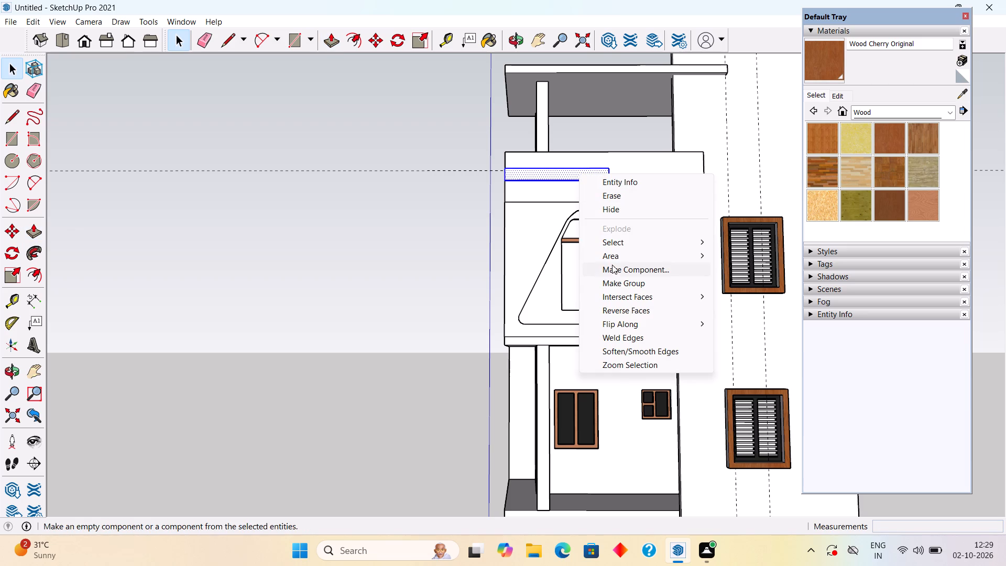
pyautogui.click(616, 282)
pyautogui.click(422, 277)
# Examine the parapet strip, the slanted balcony opening and the terrace canopy against the tall front wall from several angles.
pyautogui.moveTo(581, 166); pyautogui.dragTo(484, 227, button='middle')
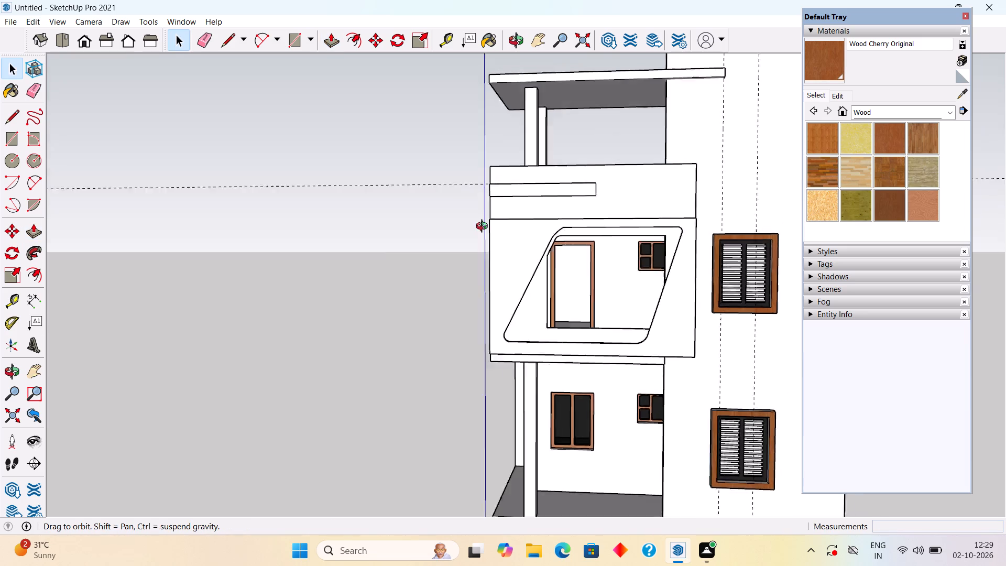
pyautogui.moveTo(484, 227); pyautogui.dragTo(415, 230, button='middle')
pyautogui.scroll(-3, 415, 228)
pyautogui.moveTo(566, 244); pyautogui.dragTo(758, 228, button='middle')
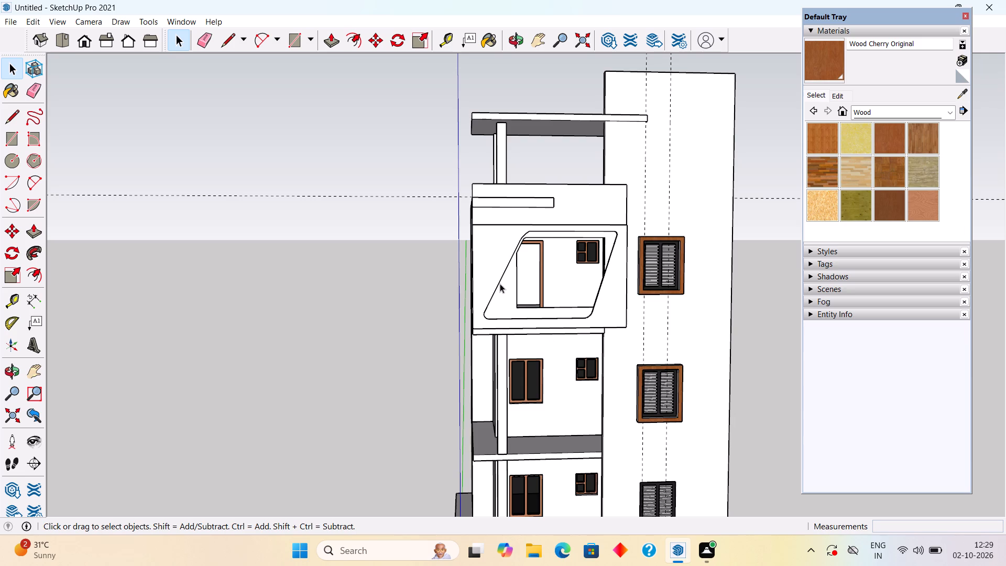
pyautogui.scroll(8, 513, 265)
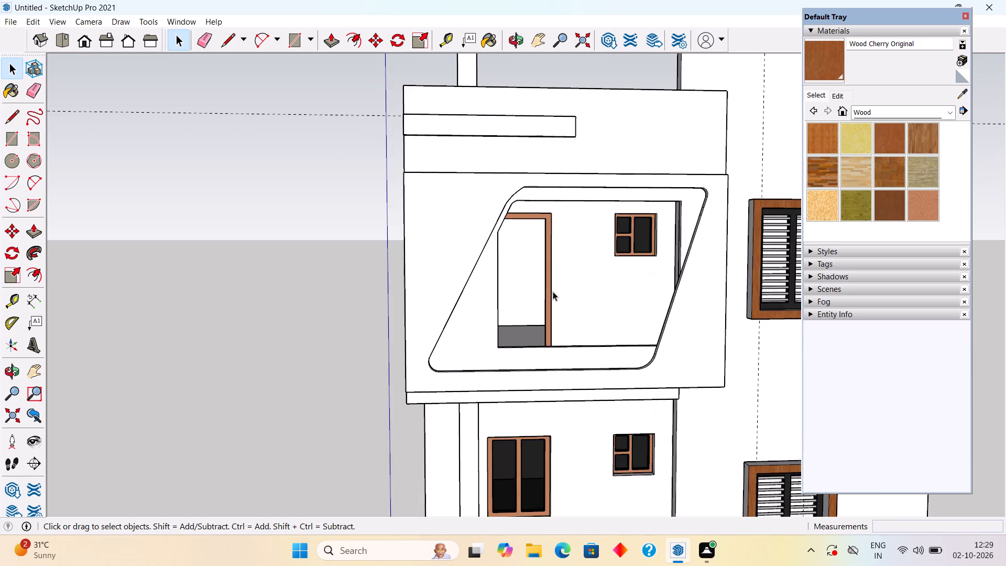
pyautogui.scroll(3, 552, 296)
pyautogui.moveTo(485, 312); pyautogui.dragTo(325, 350, button='middle')
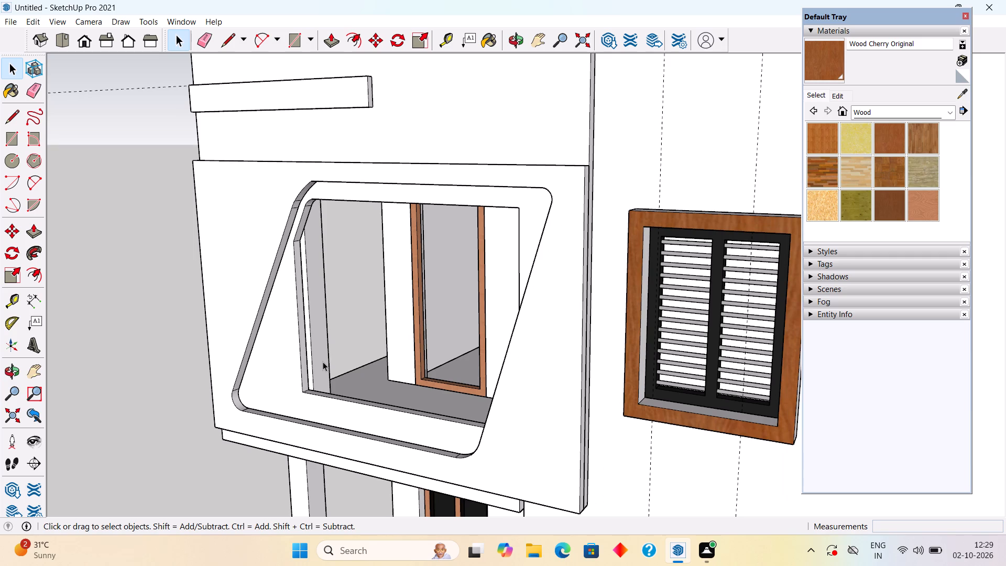
pyautogui.scroll(-4, 323, 362)
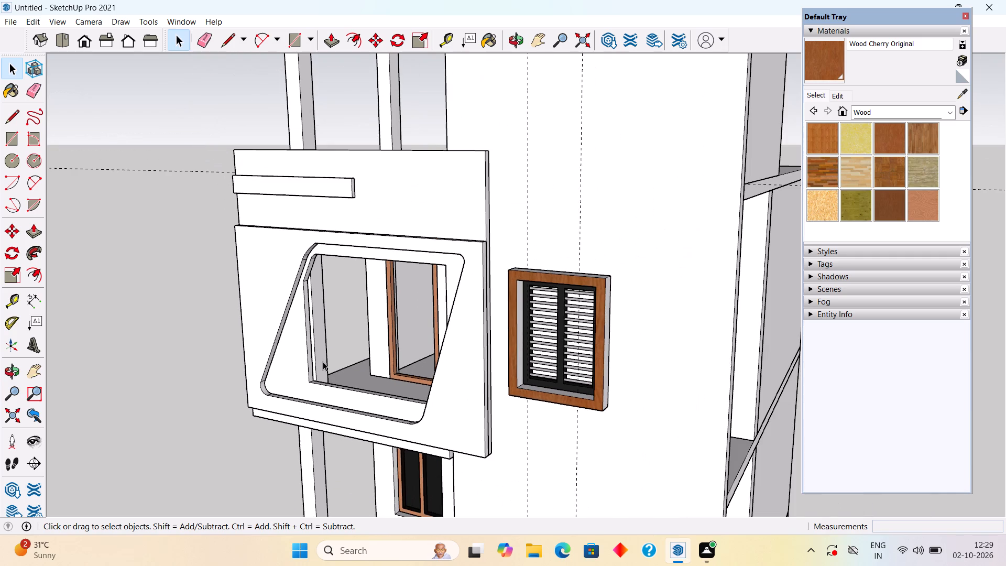
pyautogui.moveTo(511, 352); pyautogui.dragTo(621, 308, button='middle')
pyautogui.scroll(-2, 621, 308)
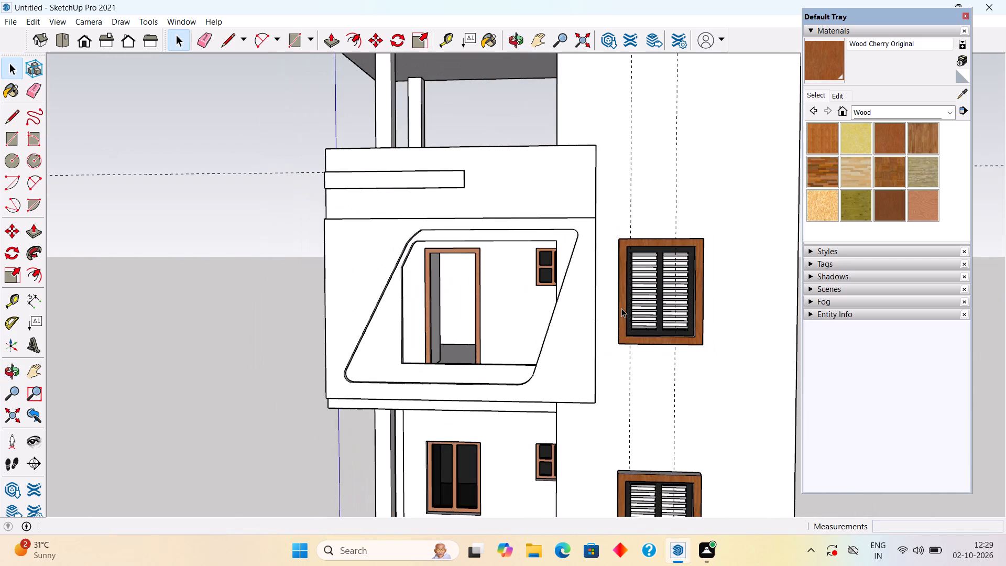
pyautogui.scroll(-2, 621, 308)
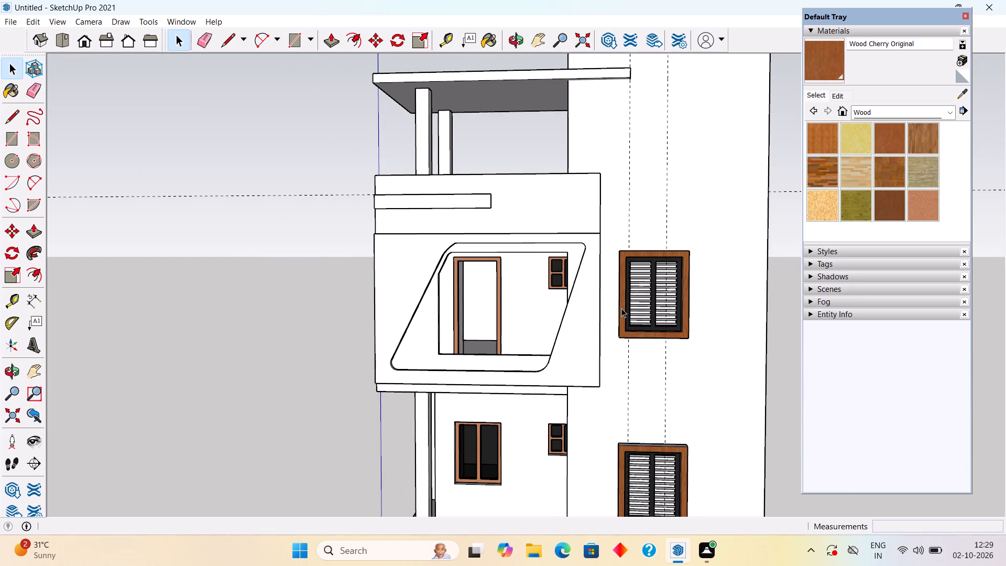
pyautogui.moveTo(606, 172); pyautogui.dragTo(549, 301, button='middle')
pyautogui.scroll(-1, 543, 299)
pyautogui.moveTo(569, 177); pyautogui.dragTo(497, 236, button='middle')
pyautogui.scroll(6, 532, 298)
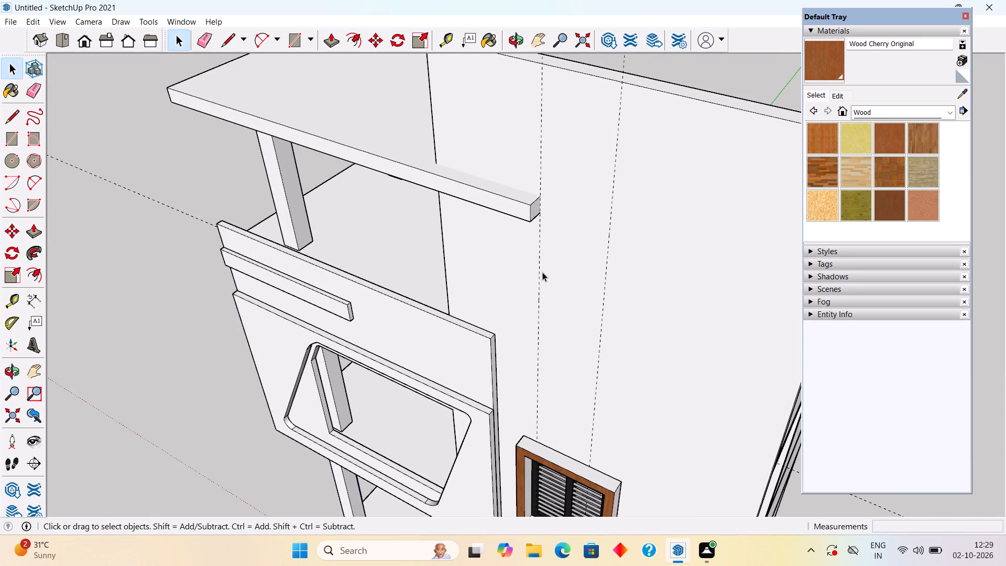
pyautogui.moveTo(544, 294); pyautogui.dragTo(515, 267, button='middle')
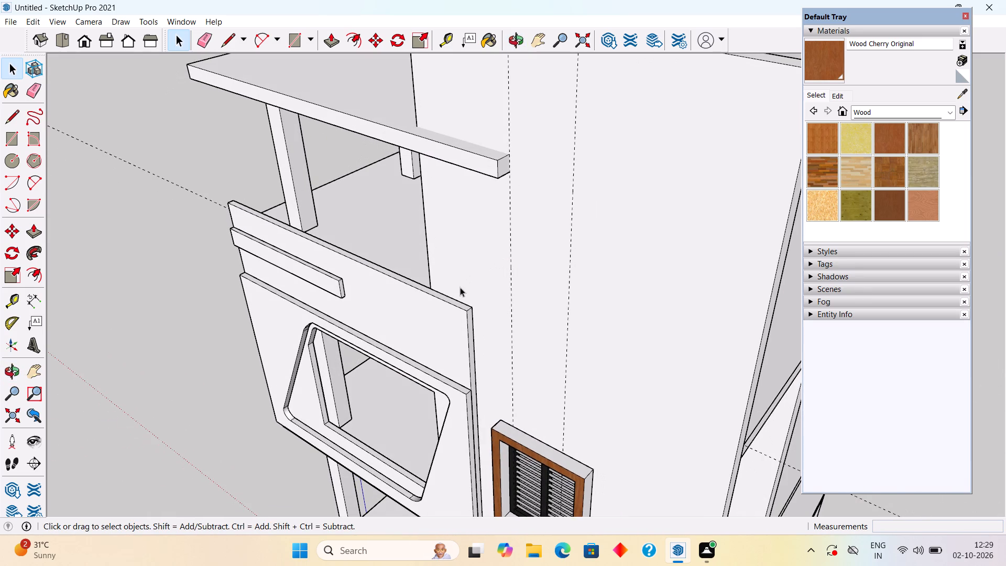
pyautogui.moveTo(460, 306); pyautogui.dragTo(504, 326, button='middle')
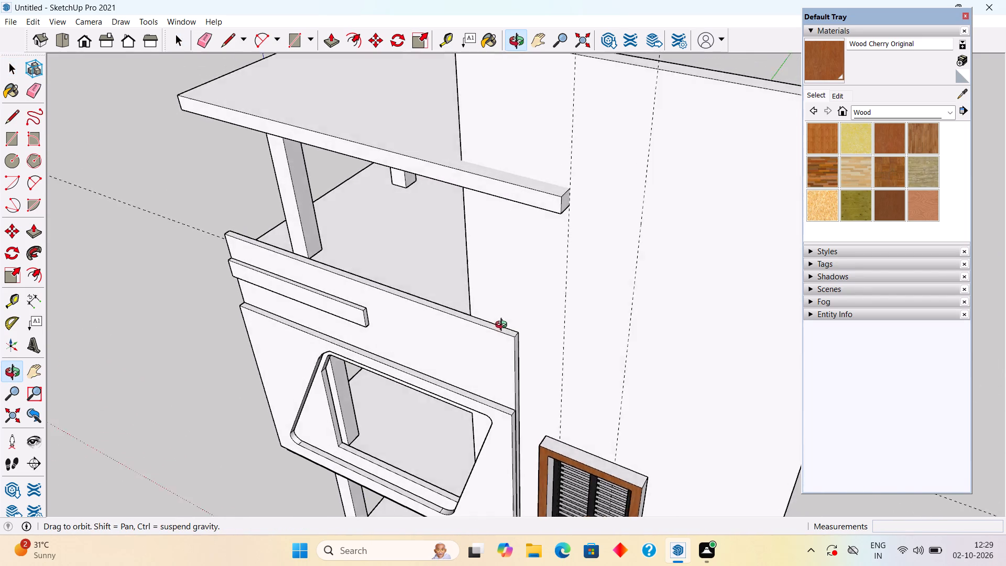
pyautogui.moveTo(504, 326); pyautogui.dragTo(415, 335, button='middle')
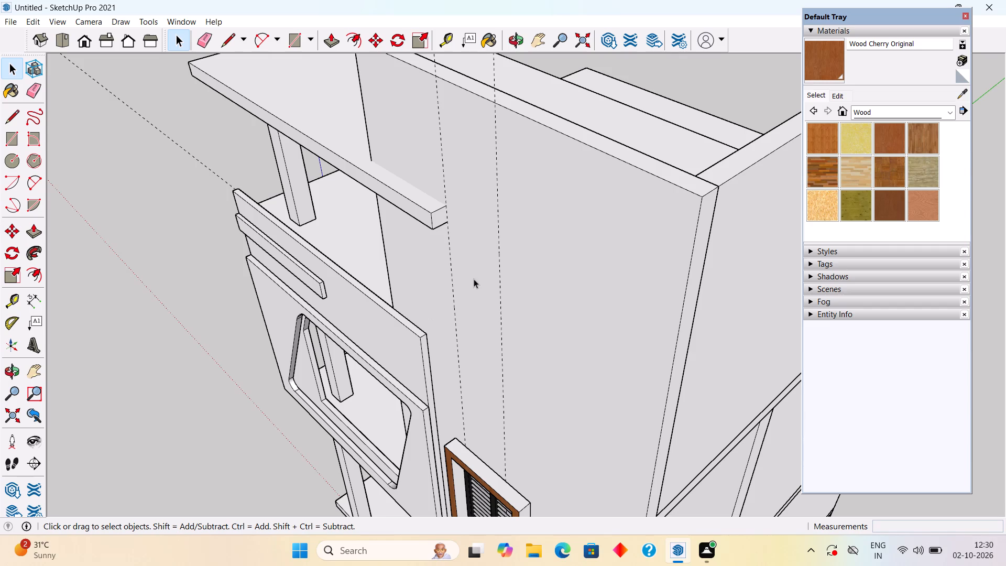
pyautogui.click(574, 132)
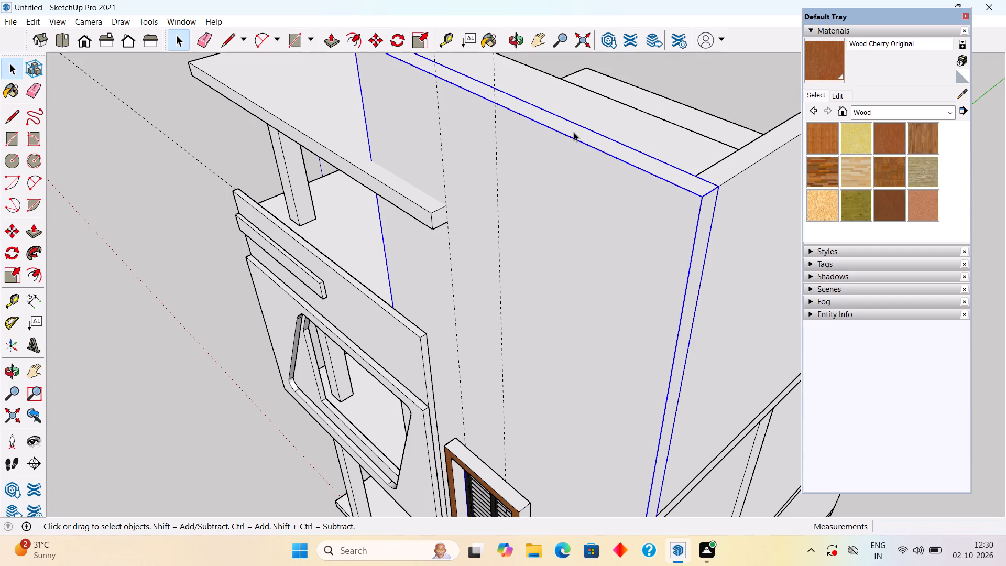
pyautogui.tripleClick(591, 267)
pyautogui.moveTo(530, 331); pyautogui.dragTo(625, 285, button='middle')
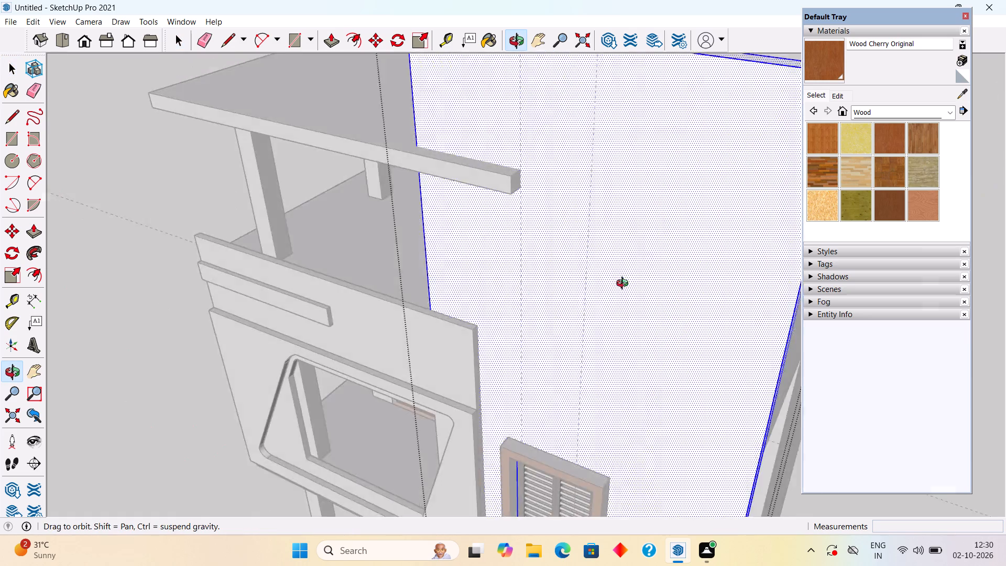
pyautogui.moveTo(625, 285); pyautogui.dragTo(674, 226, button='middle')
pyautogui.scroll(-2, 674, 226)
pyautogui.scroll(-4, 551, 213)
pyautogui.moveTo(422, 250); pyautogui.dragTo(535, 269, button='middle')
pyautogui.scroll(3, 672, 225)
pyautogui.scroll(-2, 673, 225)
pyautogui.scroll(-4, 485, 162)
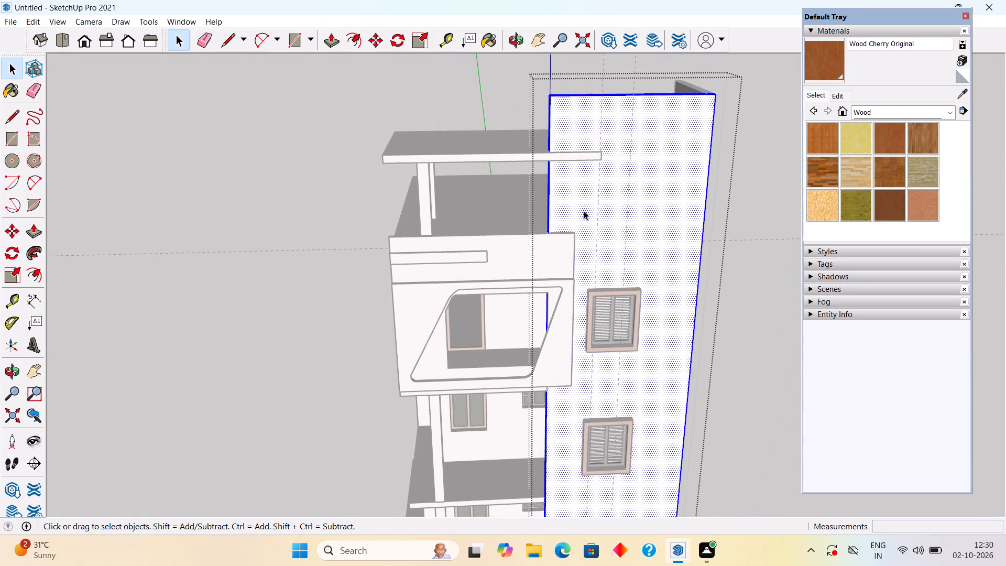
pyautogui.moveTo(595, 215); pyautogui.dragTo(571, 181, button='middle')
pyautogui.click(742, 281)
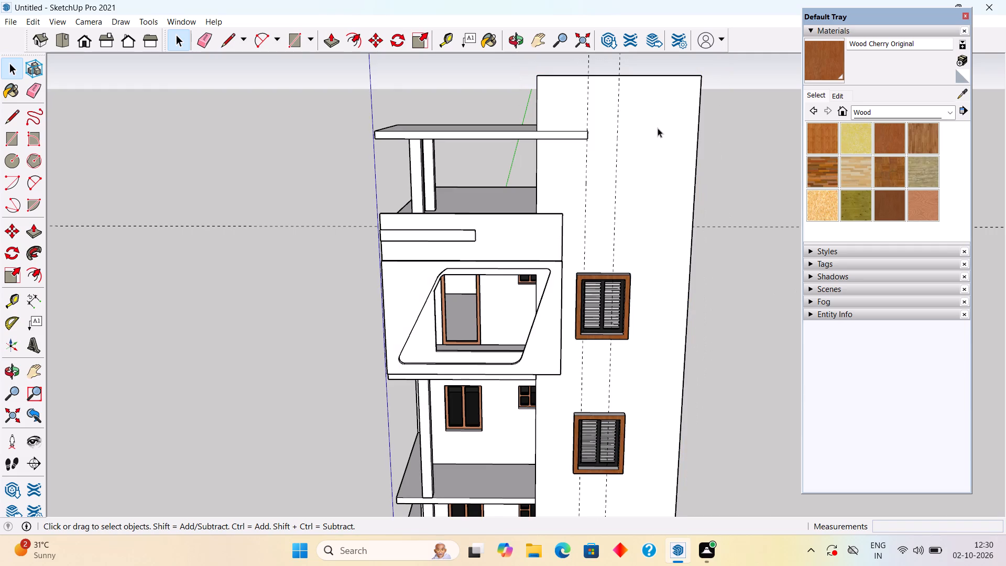
# Place a horizontal guide on the tall front wall 9' below its top edge, level with the balcony parapet's top.
pyautogui.press('t')
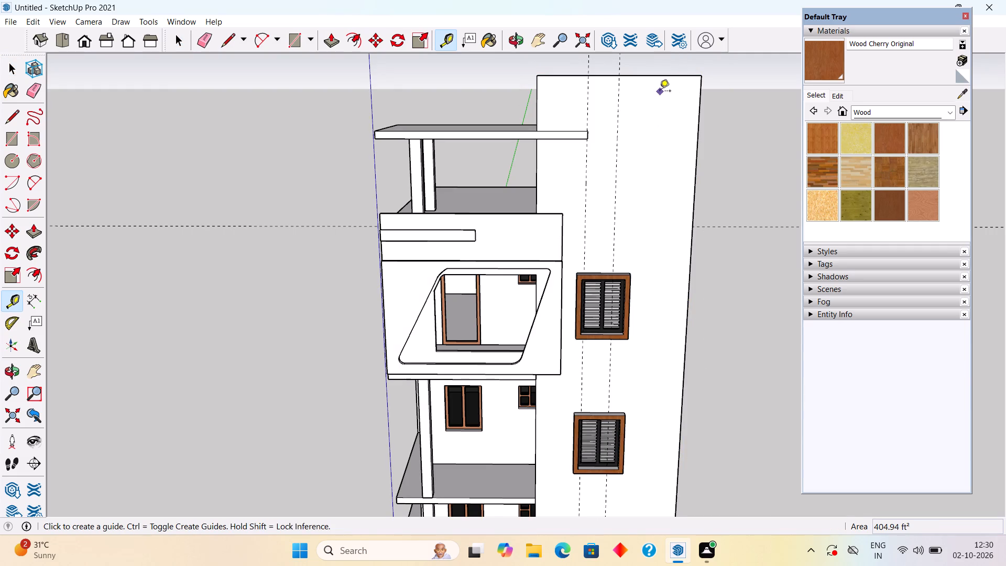
pyautogui.click(658, 72)
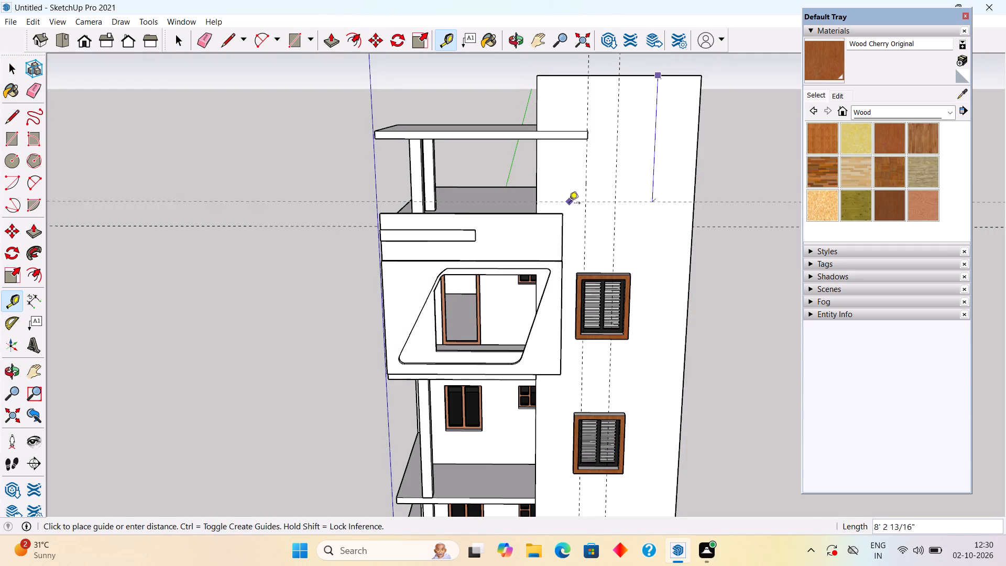
pyautogui.scroll(8, 570, 207)
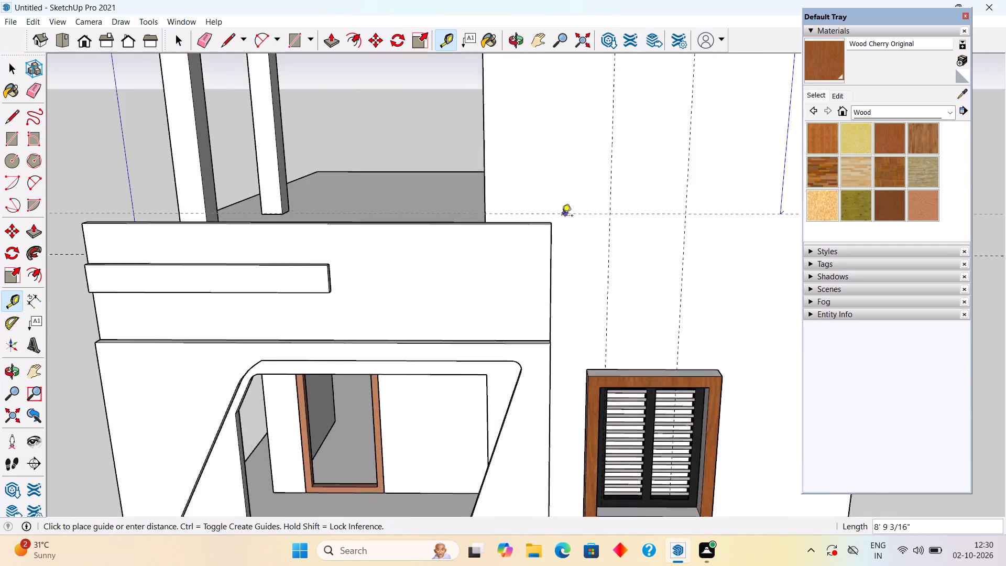
pyautogui.scroll(9, 562, 216)
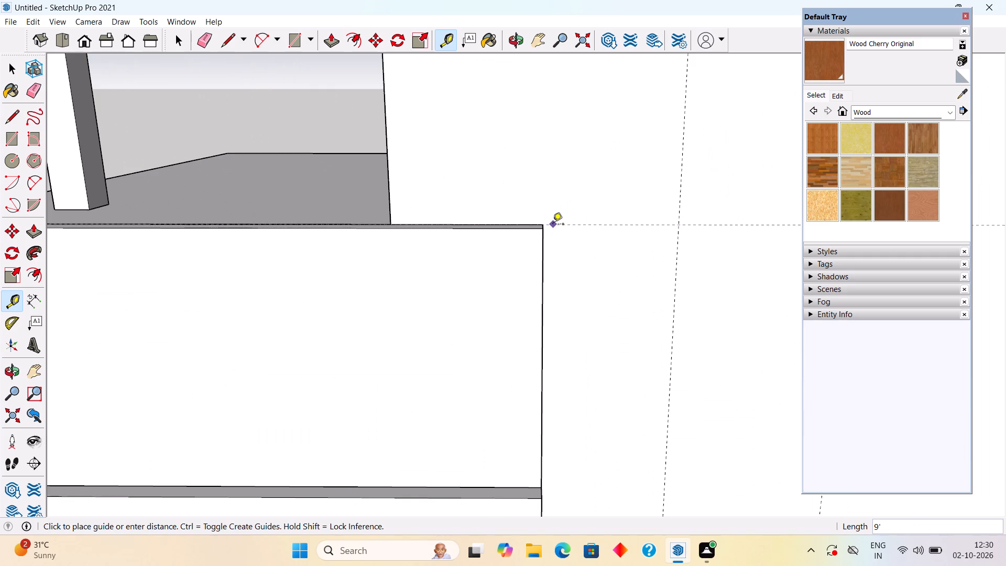
pyautogui.click(553, 225)
pyautogui.scroll(-19, 553, 225)
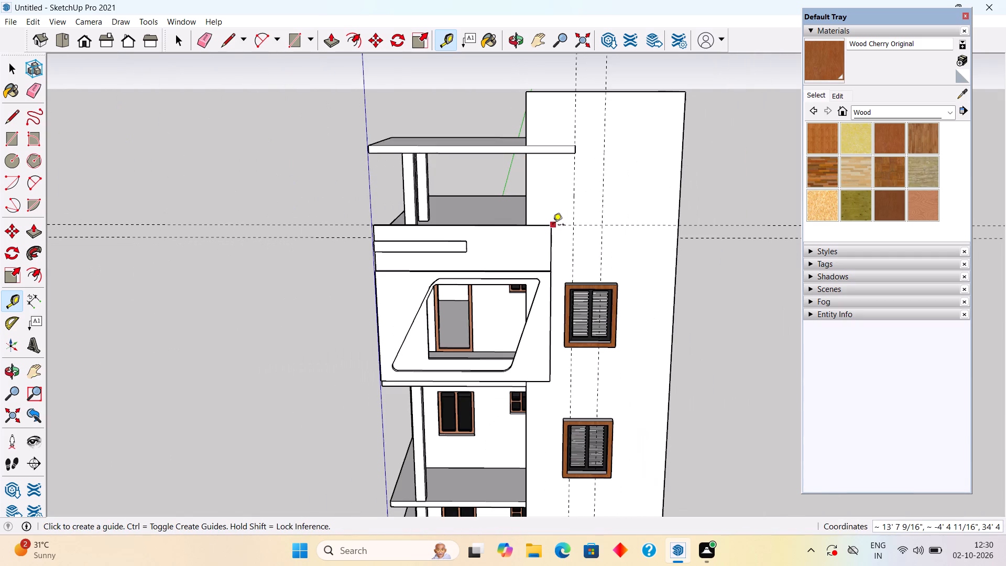
# Place a second horizontal guide about 5' above the parapet-level guide, aligned with the lower end corner of the terrace canopy.
pyautogui.moveTo(703, 189); pyautogui.dragTo(602, 165, button='middle')
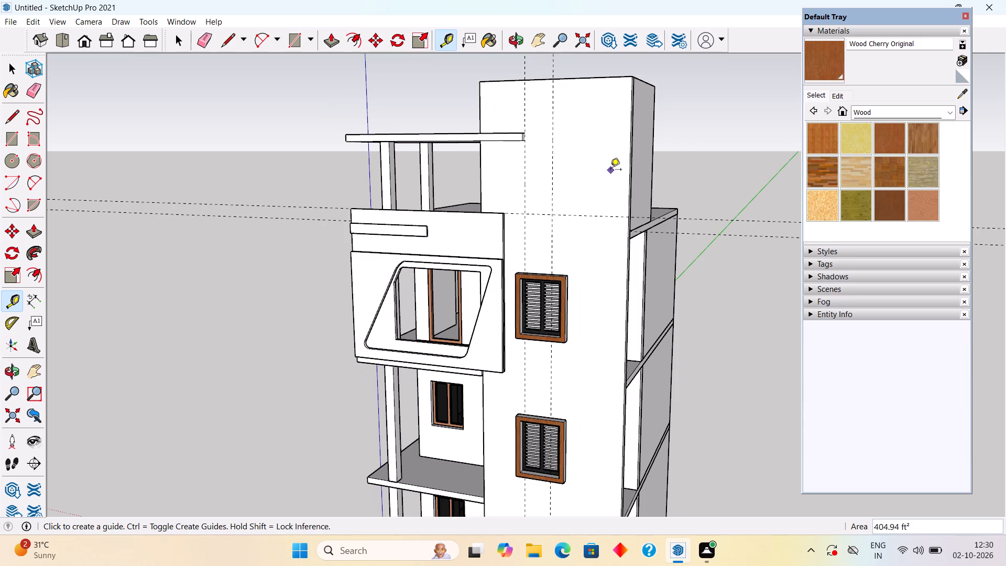
pyautogui.click(535, 211)
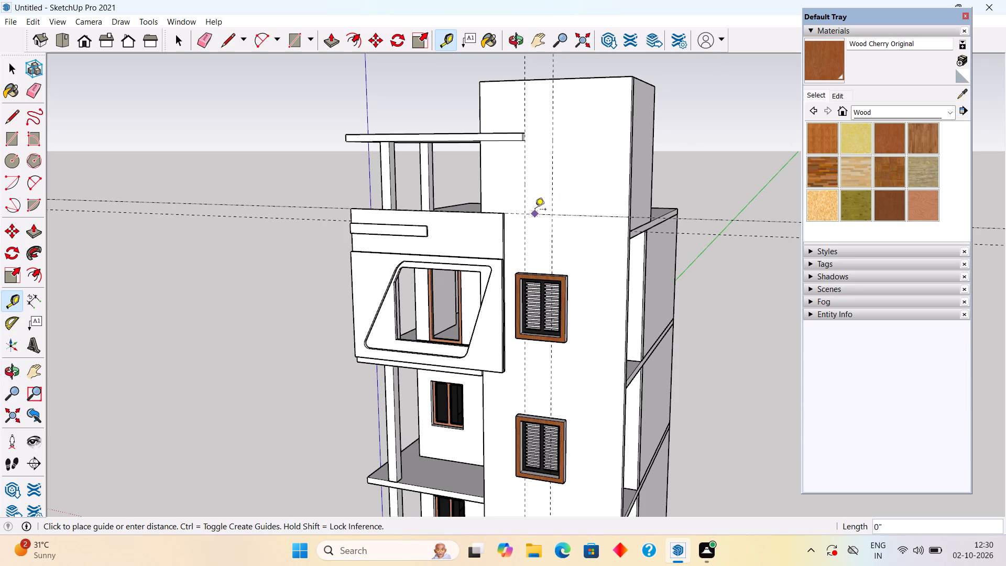
pyautogui.scroll(6, 526, 138)
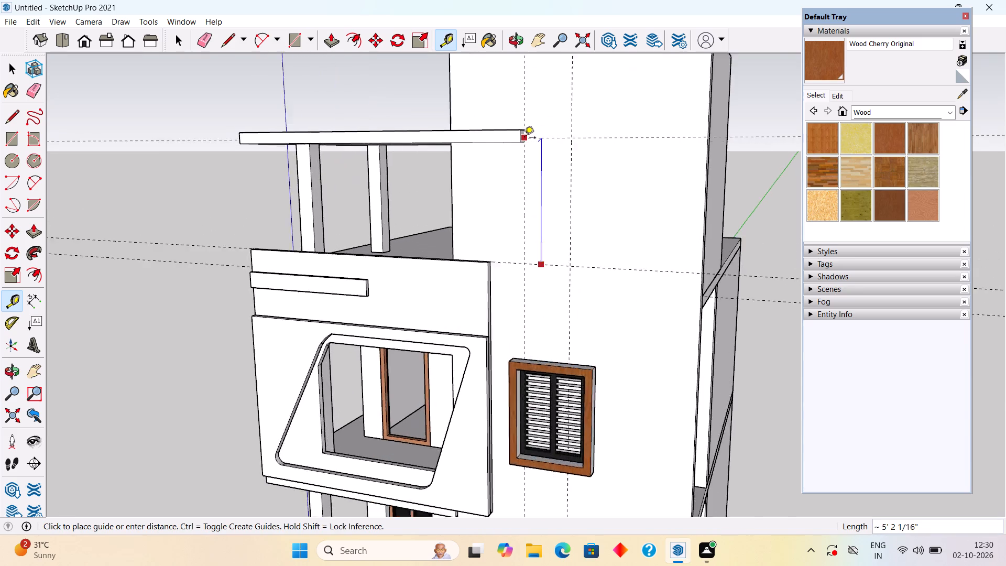
pyautogui.scroll(11, 524, 138)
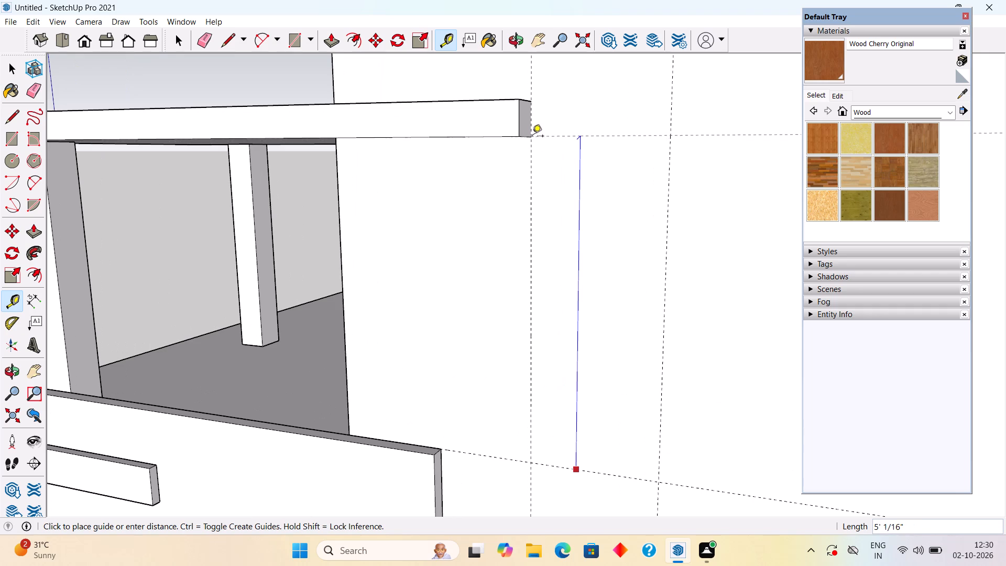
pyautogui.click(530, 138)
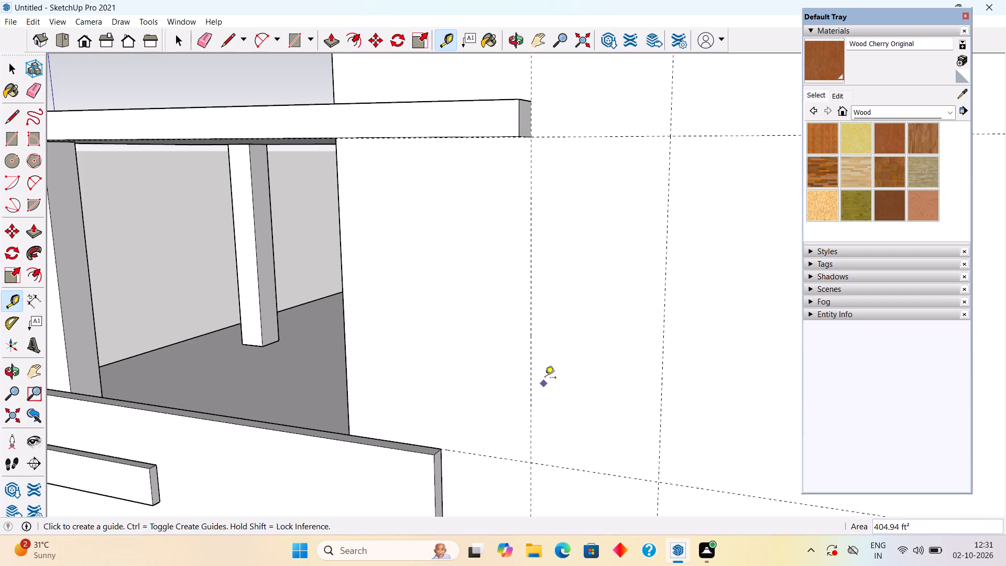
# Examine the guides on the tall front wall around the canopy end and balcony parapet from several angles.
pyautogui.scroll(-5, 546, 376)
pyautogui.moveTo(564, 467); pyautogui.dragTo(659, 451, button='middle')
pyautogui.scroll(-3, 659, 451)
pyautogui.moveTo(614, 404); pyautogui.dragTo(588, 366, button='middle')
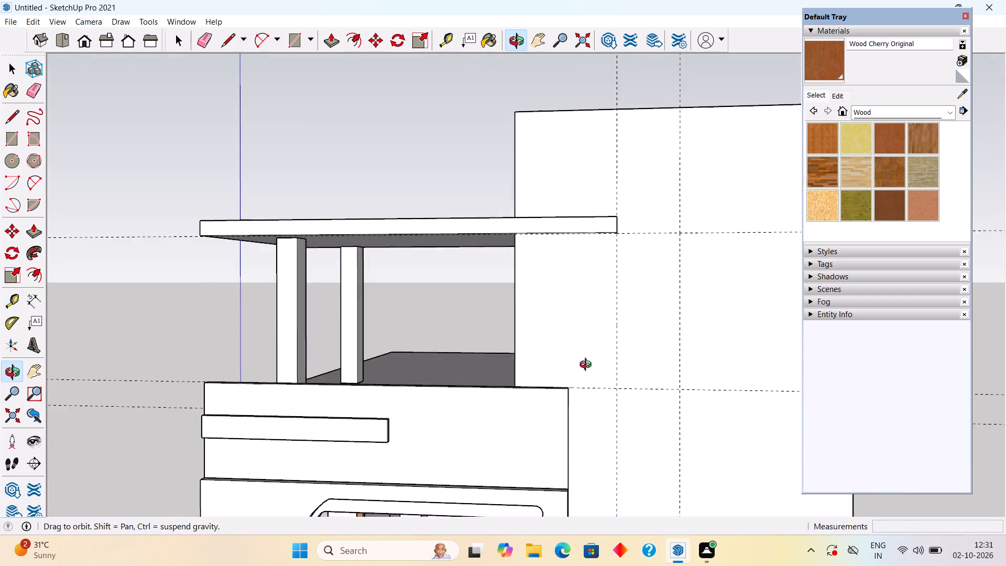
pyautogui.moveTo(588, 366); pyautogui.dragTo(549, 369, button='middle')
pyautogui.moveTo(613, 388); pyautogui.dragTo(666, 354, button='middle')
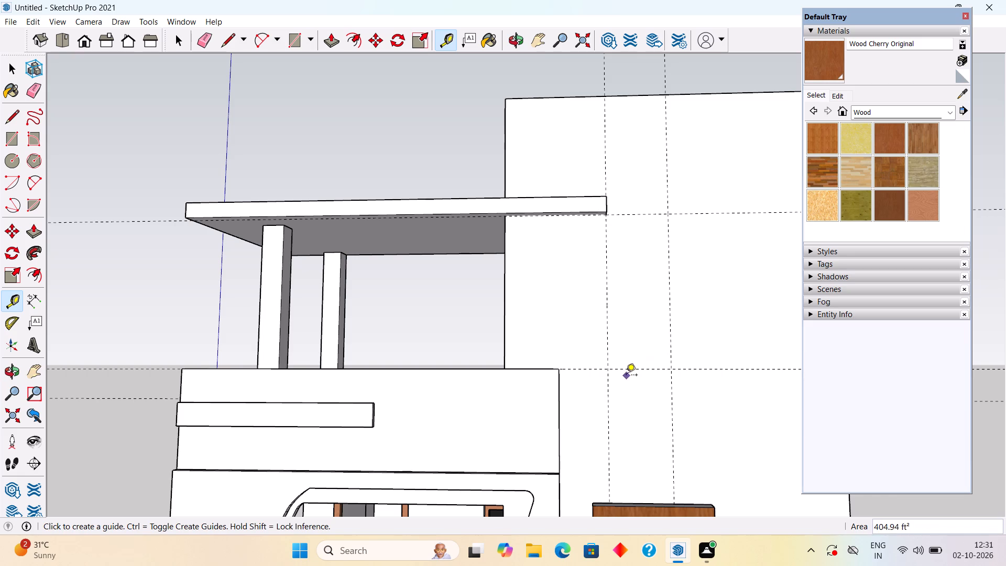
pyautogui.scroll(-5, 582, 397)
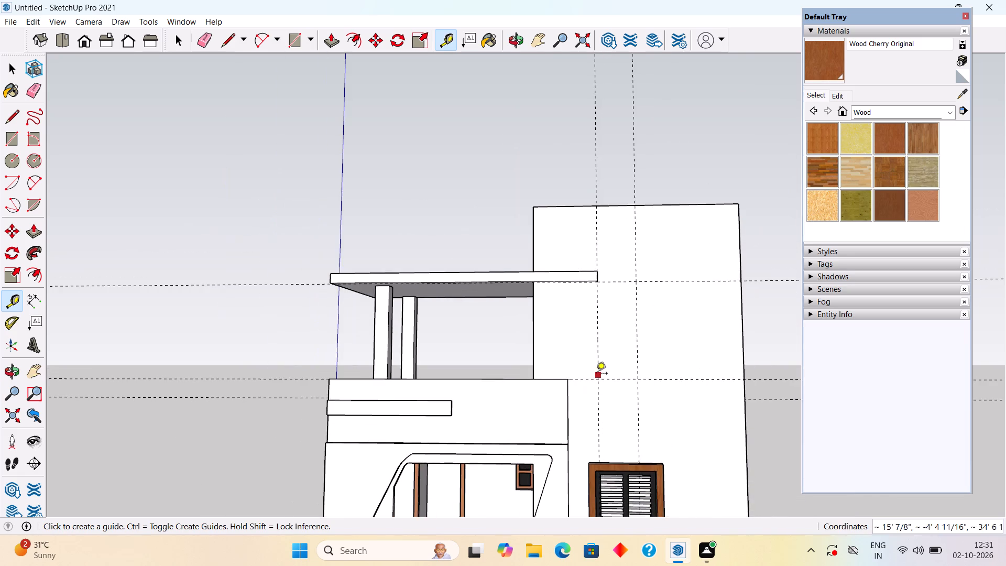
pyautogui.moveTo(608, 401); pyautogui.dragTo(680, 373, button='middle')
pyautogui.scroll(7, 608, 399)
pyautogui.moveTo(594, 391); pyautogui.dragTo(587, 391, button='middle')
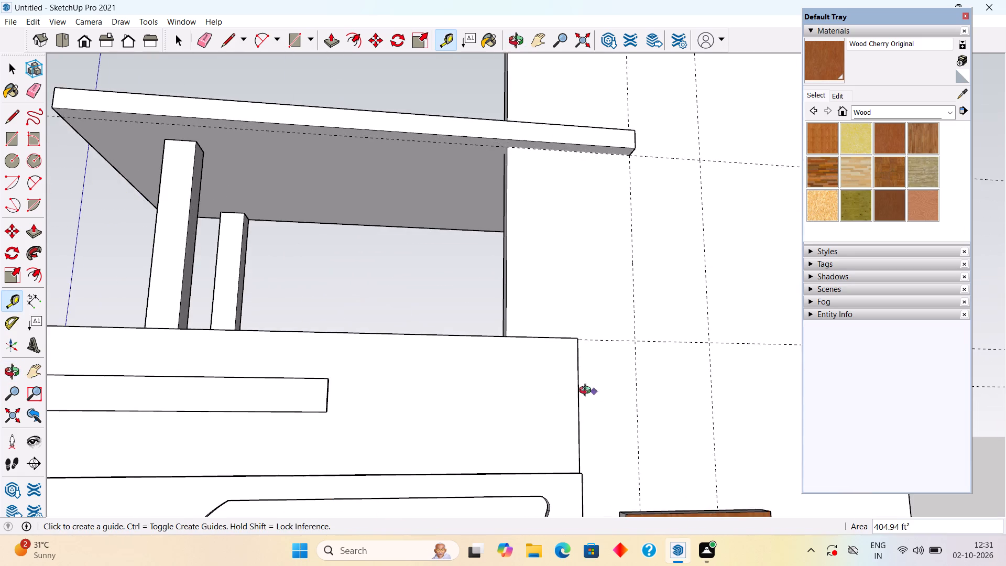
pyautogui.moveTo(587, 391); pyautogui.dragTo(482, 357, button='middle')
# Place a vertical guide about 1' 1/2" from the balcony front panel's side edge, along the near side of the top-floor window frame.
pyautogui.scroll(3, 551, 412)
pyautogui.scroll(-8, 543, 403)
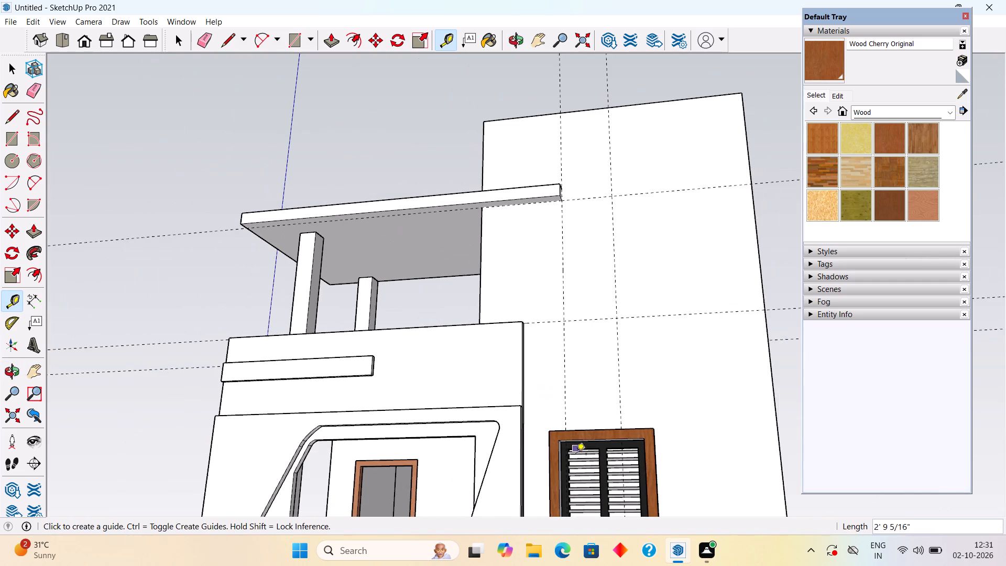
pyautogui.scroll(14, 540, 494)
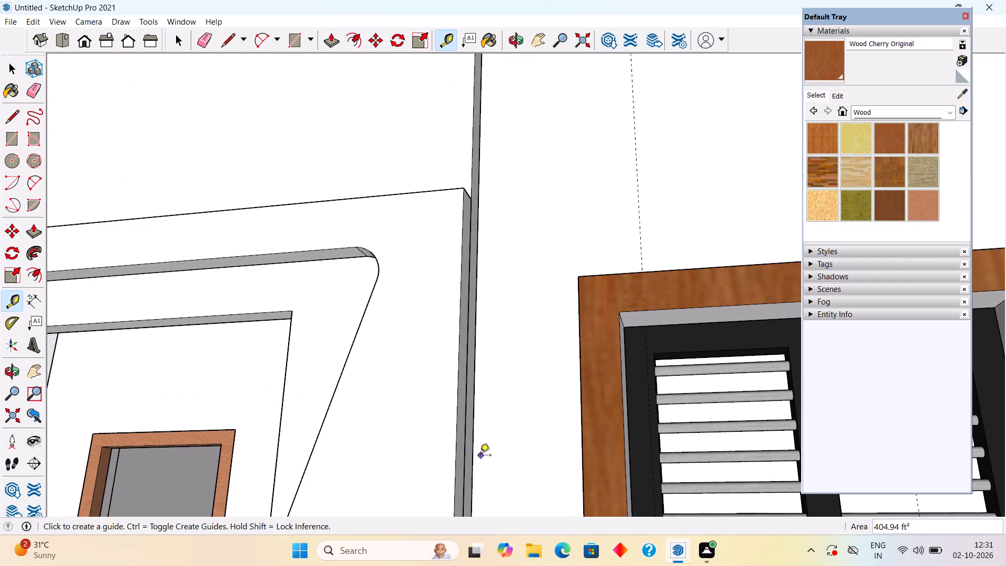
pyautogui.click(476, 457)
pyautogui.moveTo(551, 463); pyautogui.dragTo(657, 480, button='middle')
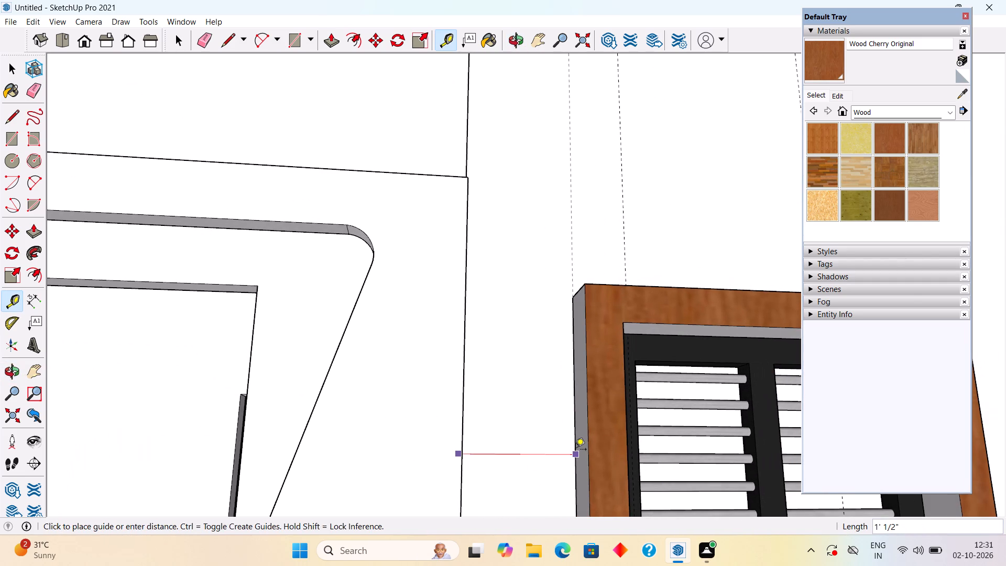
pyautogui.click(577, 441)
pyautogui.press('space')
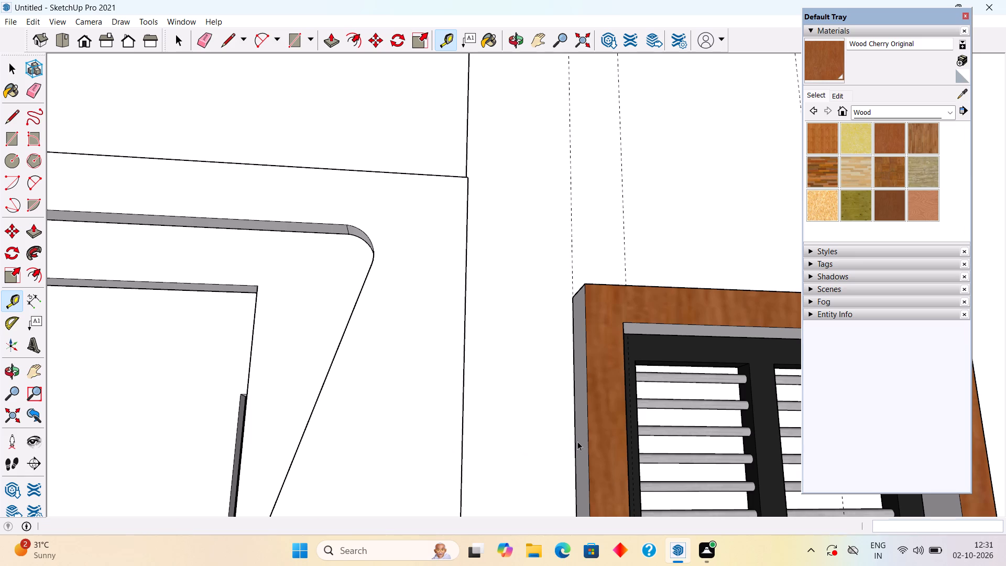
# Examine the guides, canopy and top of the tall front wall from above.
pyautogui.scroll(-8, 618, 331)
pyautogui.moveTo(631, 300); pyautogui.dragTo(592, 504, button='middle')
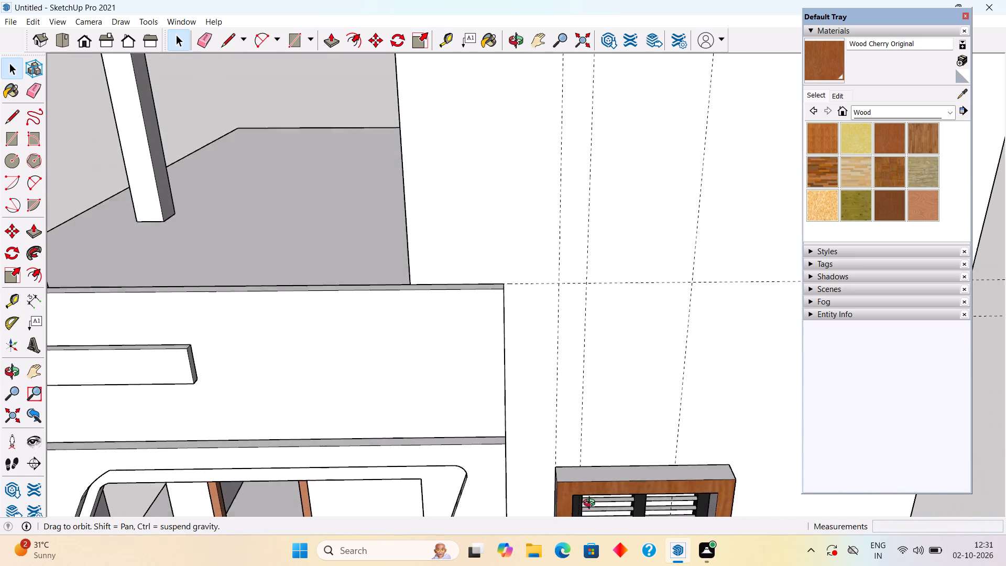
pyautogui.moveTo(592, 504); pyautogui.dragTo(591, 506, button='middle')
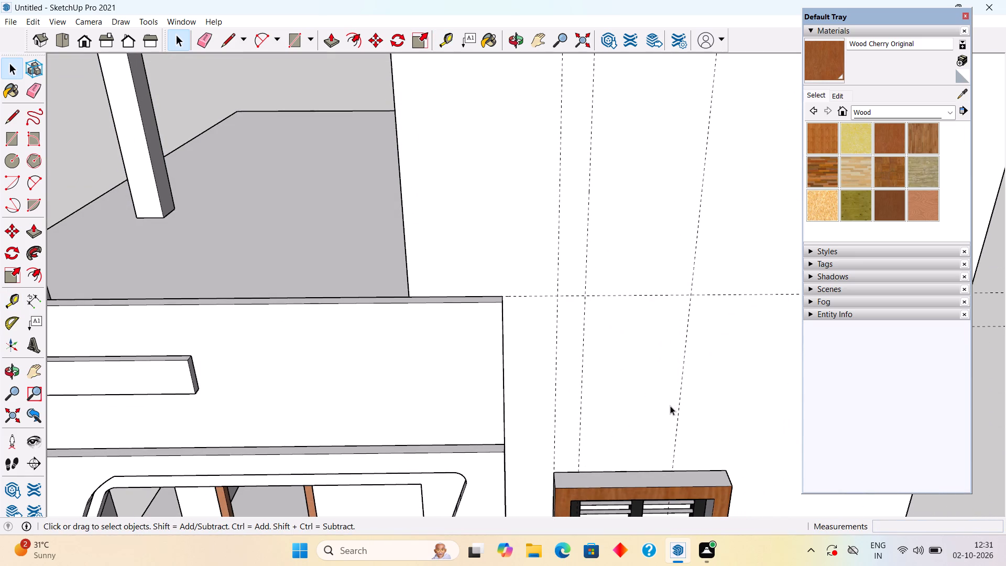
pyautogui.moveTo(670, 406); pyautogui.dragTo(635, 498, button='middle')
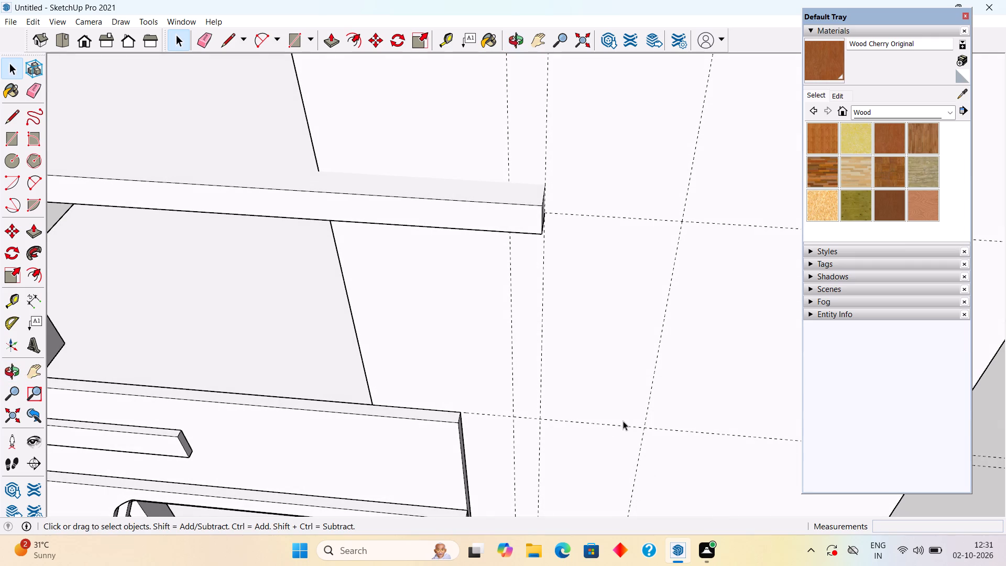
pyautogui.moveTo(573, 432); pyautogui.dragTo(540, 431, button='middle')
pyautogui.scroll(-5, 540, 431)
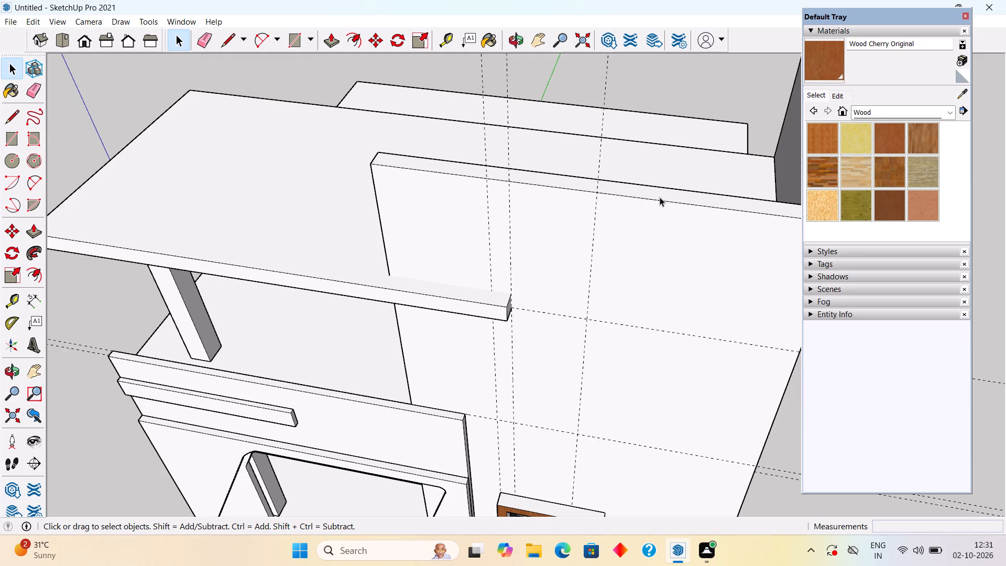
# Push/Pull the top face inside the tall front wall's group down 9', level with the balcony parapet's top, and exit the group.
pyautogui.tripleClick(605, 374)
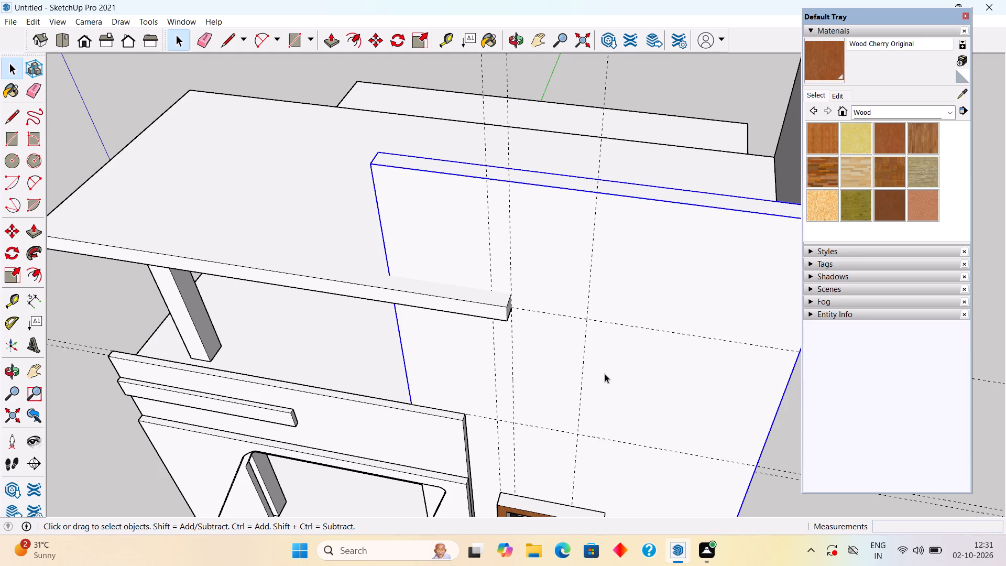
pyautogui.moveTo(598, 410); pyautogui.dragTo(657, 352, button='middle')
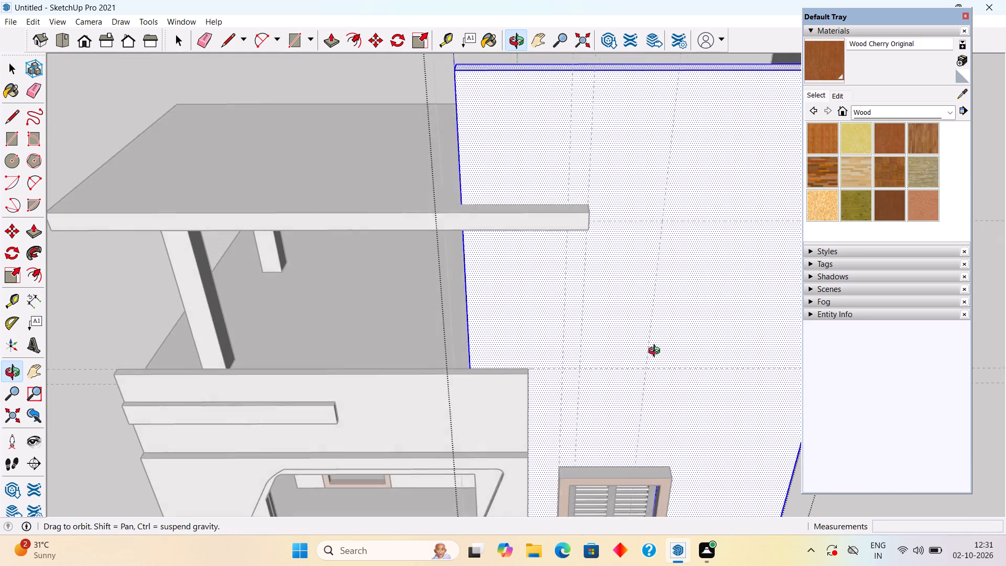
pyautogui.moveTo(657, 352); pyautogui.dragTo(632, 345, button='middle')
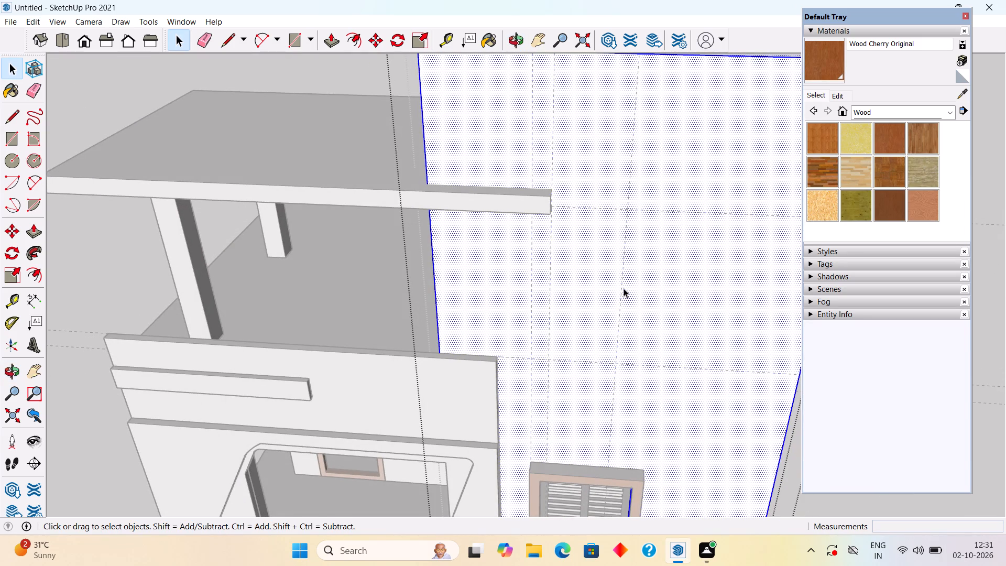
pyautogui.scroll(-3, 624, 288)
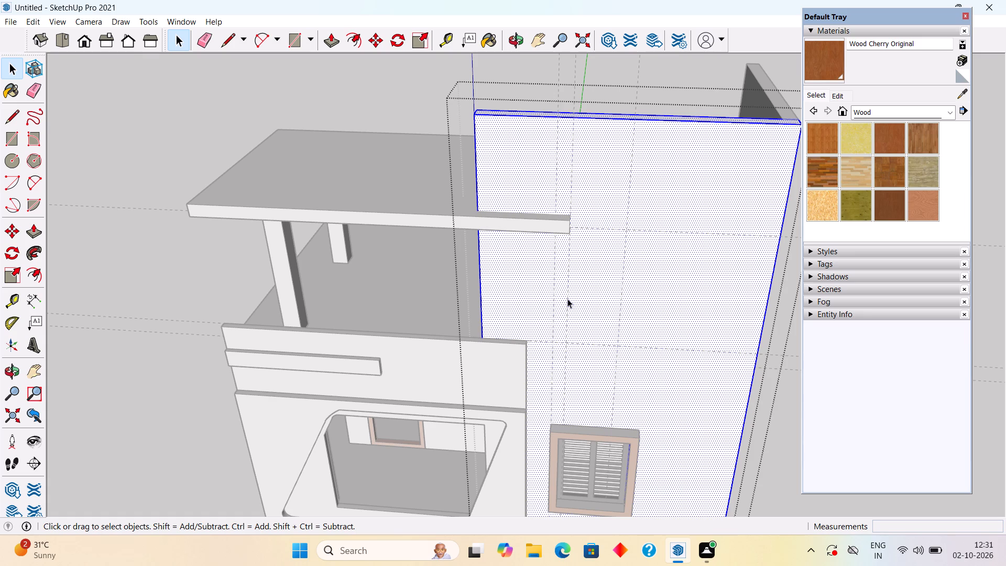
pyautogui.moveTo(692, 113); pyautogui.dragTo(590, 205, button='middle')
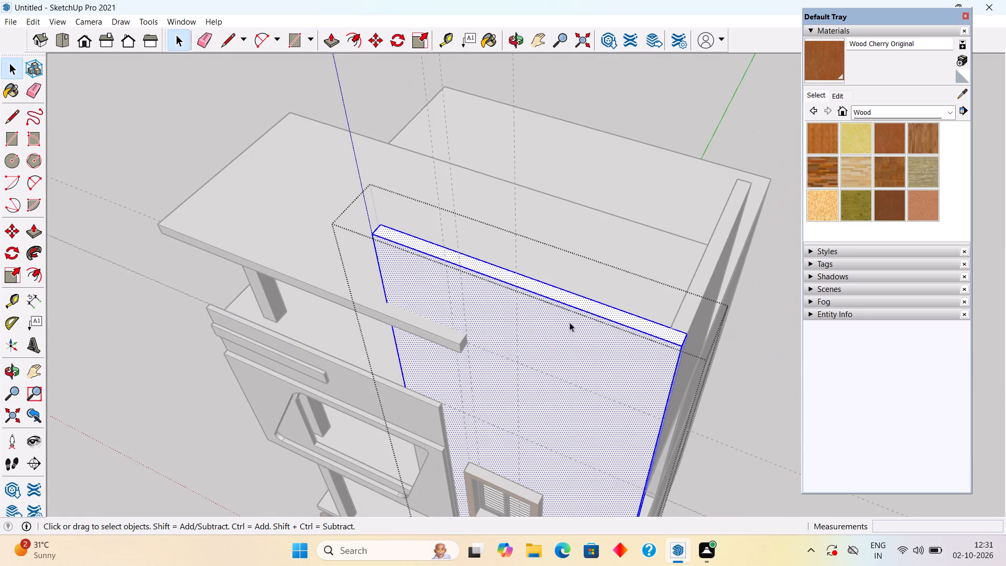
pyautogui.press('p')
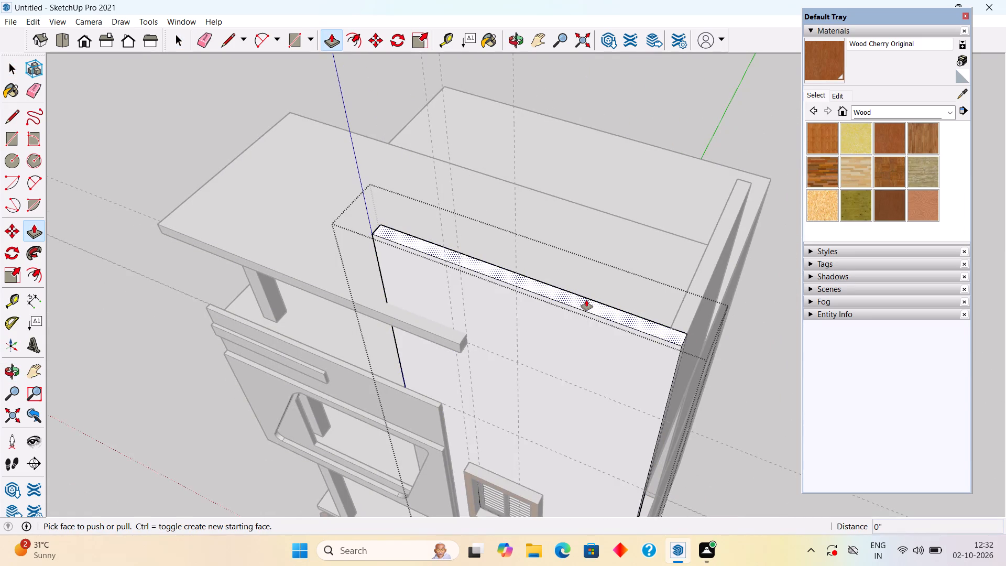
pyautogui.click(586, 300)
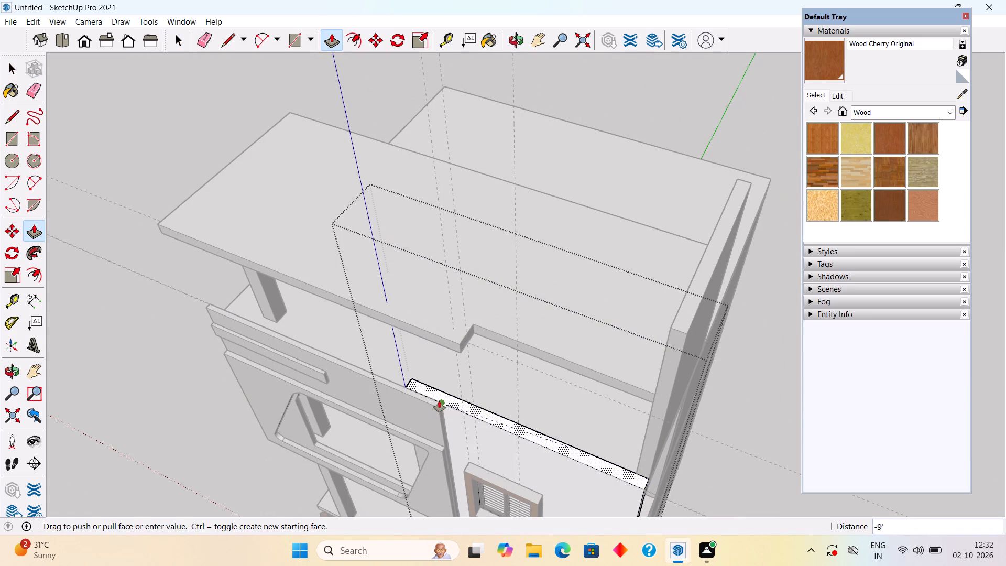
pyautogui.click(440, 400)
pyautogui.moveTo(518, 426); pyautogui.dragTo(544, 390, button='middle')
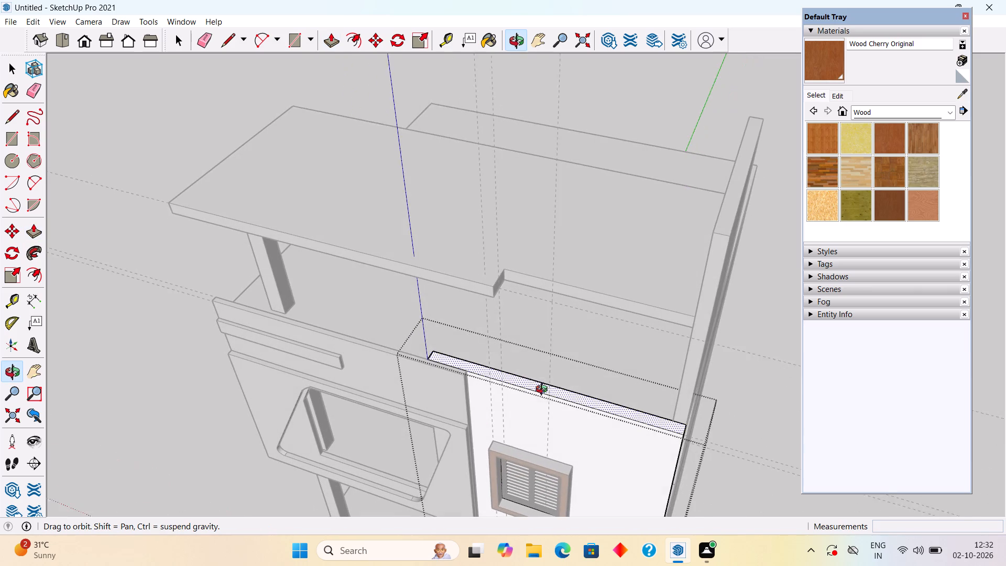
pyautogui.moveTo(544, 390); pyautogui.dragTo(545, 389, button='middle')
pyautogui.write('n')
pyautogui.press('space')
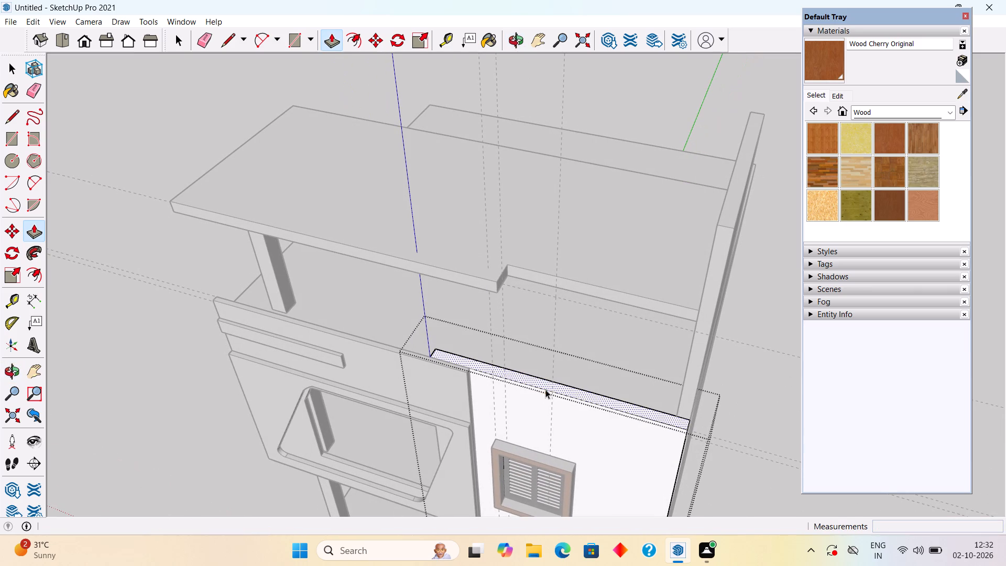
pyautogui.moveTo(526, 400); pyautogui.dragTo(551, 355, button='middle')
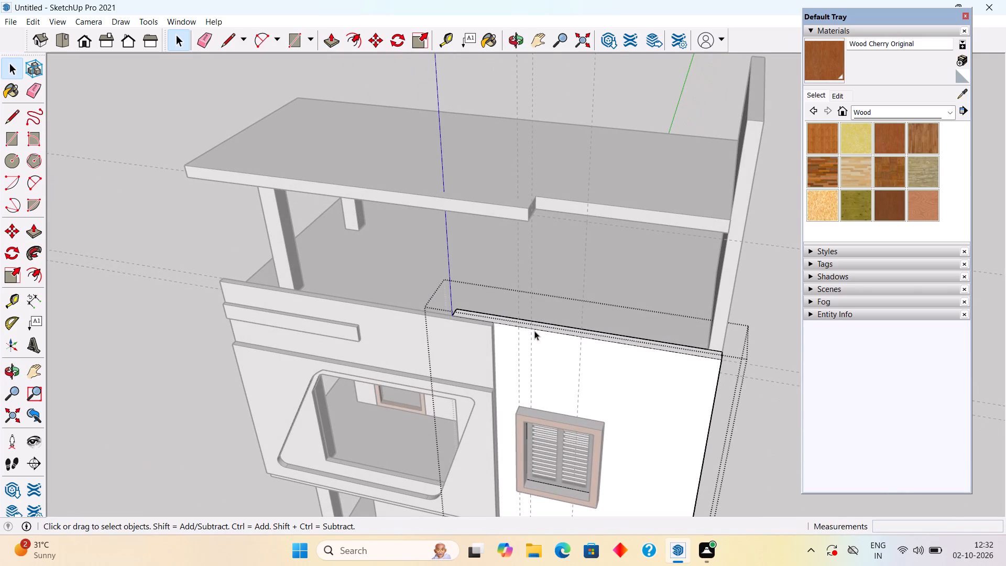
pyautogui.moveTo(537, 329); pyautogui.dragTo(591, 313, button='middle')
pyautogui.scroll(-1, 591, 313)
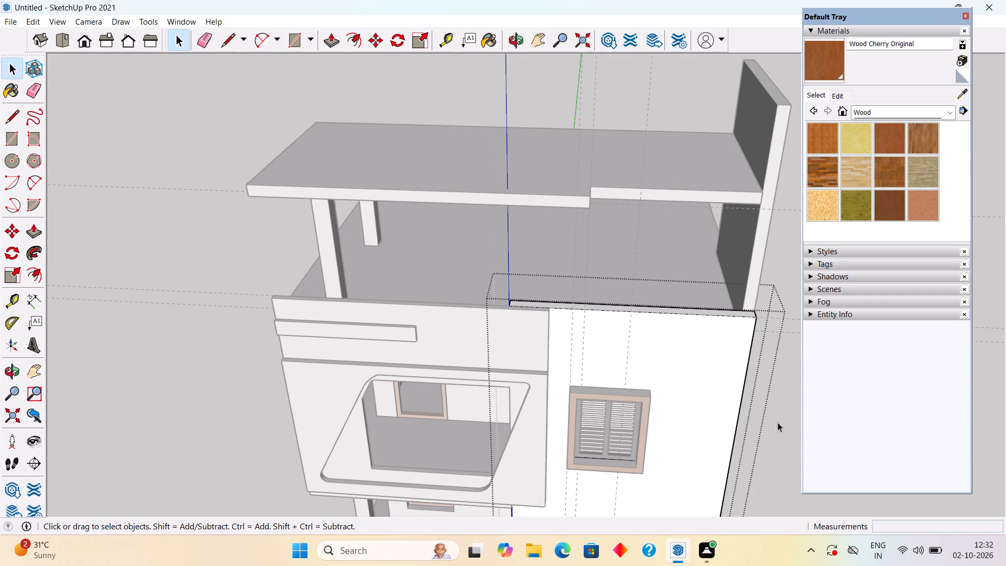
pyautogui.click(786, 433)
# Draw a 10' 7 1/2" by 9' rectangle above the lowered front wall, from the side wall's top front corner to the wall's inner back corner.
pyautogui.scroll(-2, 748, 292)
pyautogui.press('r')
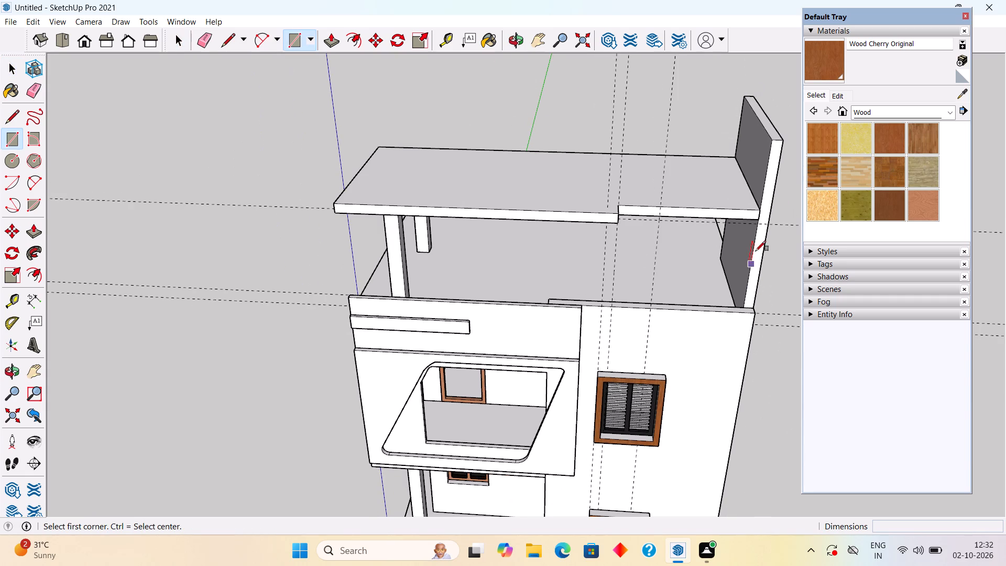
pyautogui.click(785, 141)
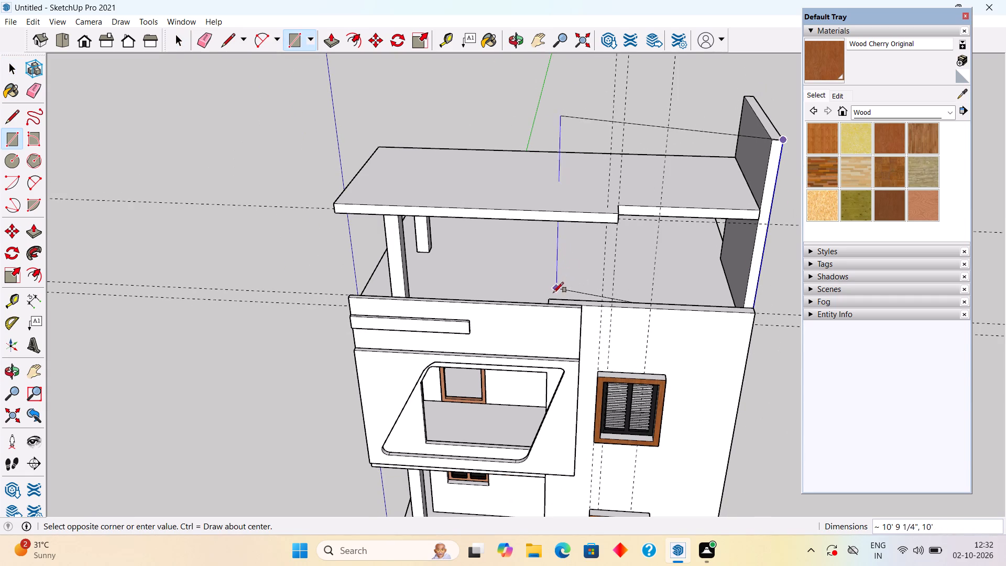
pyautogui.click(551, 298)
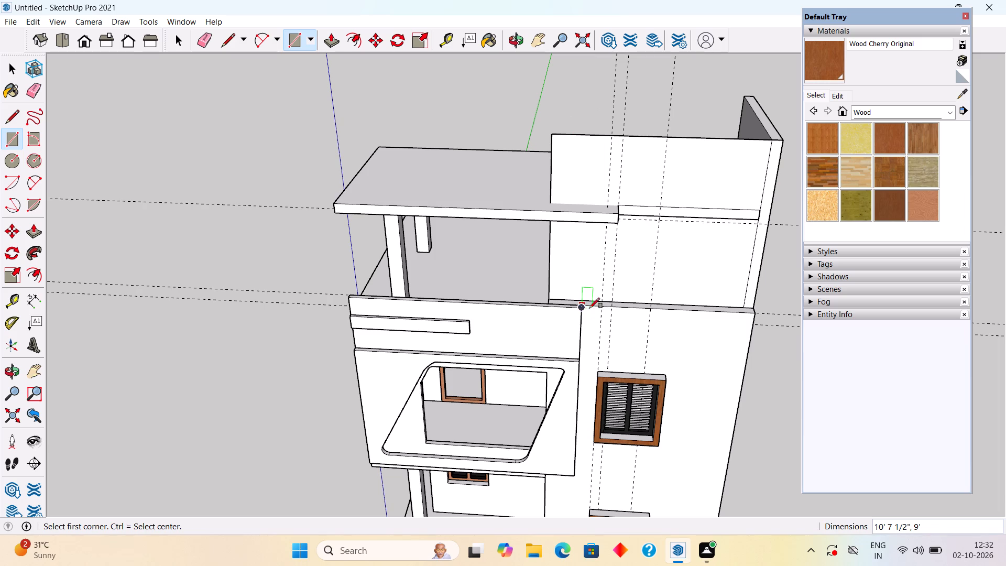
pyautogui.press('space')
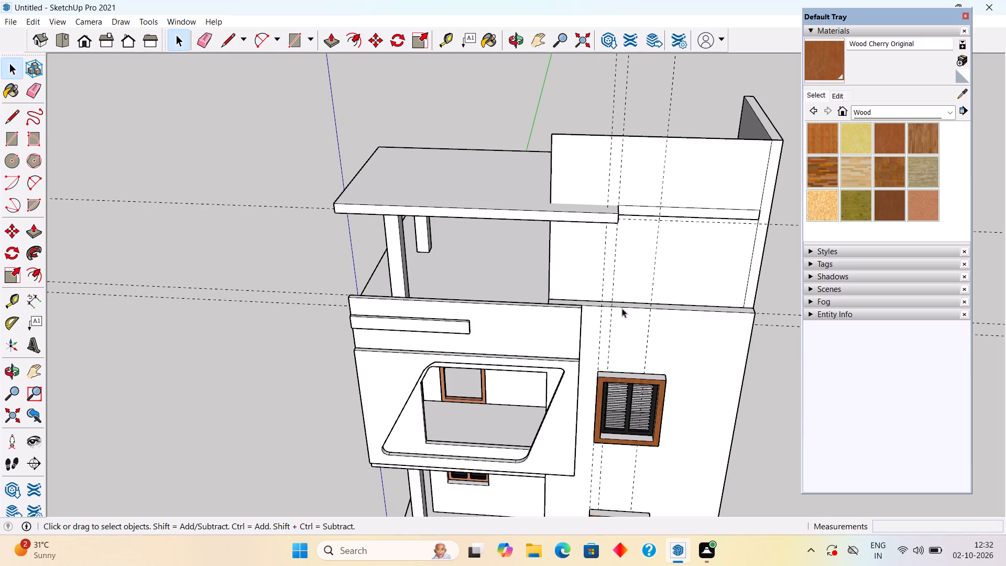
# Examine the new upper face, the vertical guides and the lowered wall's top ledge from several angles.
pyautogui.moveTo(622, 308); pyautogui.dragTo(521, 285, button='middle')
pyautogui.scroll(2, 661, 310)
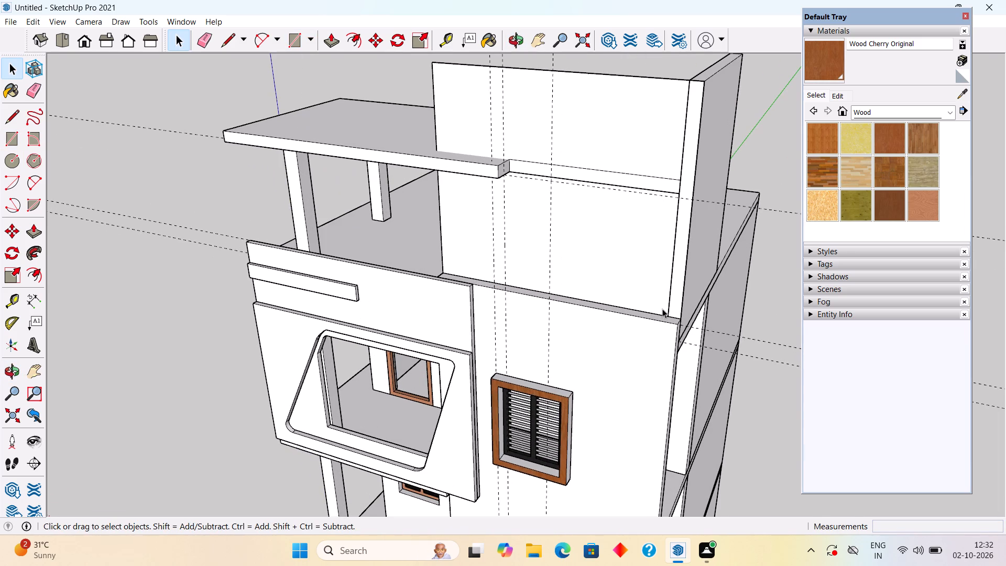
pyautogui.moveTo(674, 297); pyautogui.dragTo(620, 286, button='middle')
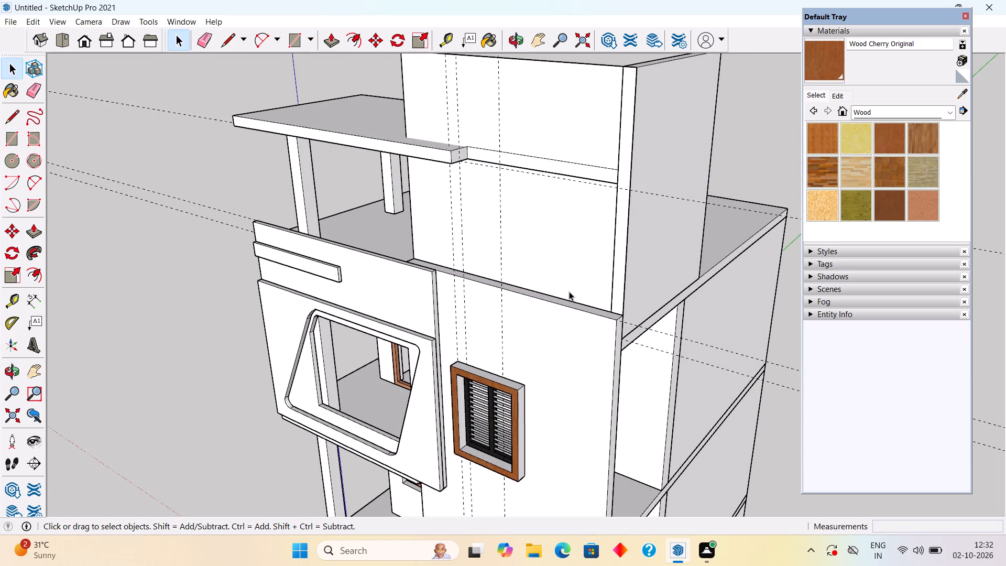
pyautogui.moveTo(568, 291); pyautogui.dragTo(643, 310, button='middle')
pyautogui.scroll(4, 495, 274)
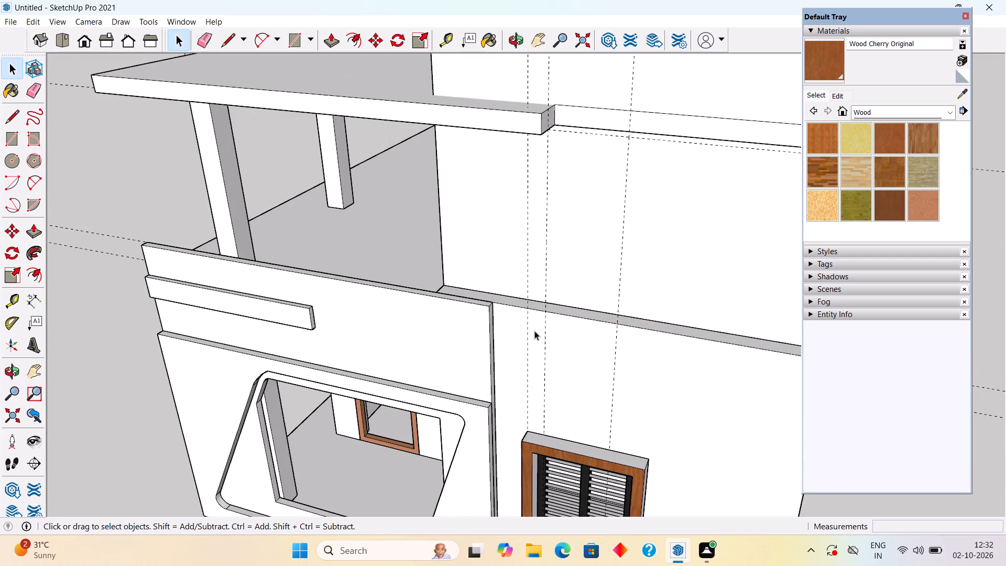
pyautogui.scroll(1, 535, 331)
pyautogui.scroll(1, 537, 274)
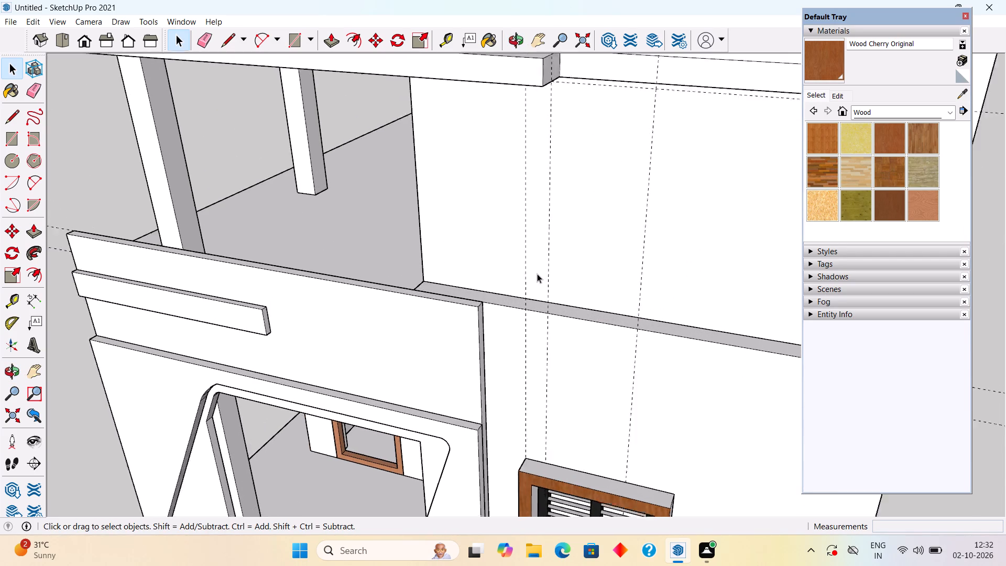
pyautogui.scroll(4, 537, 274)
pyautogui.scroll(-4, 587, 251)
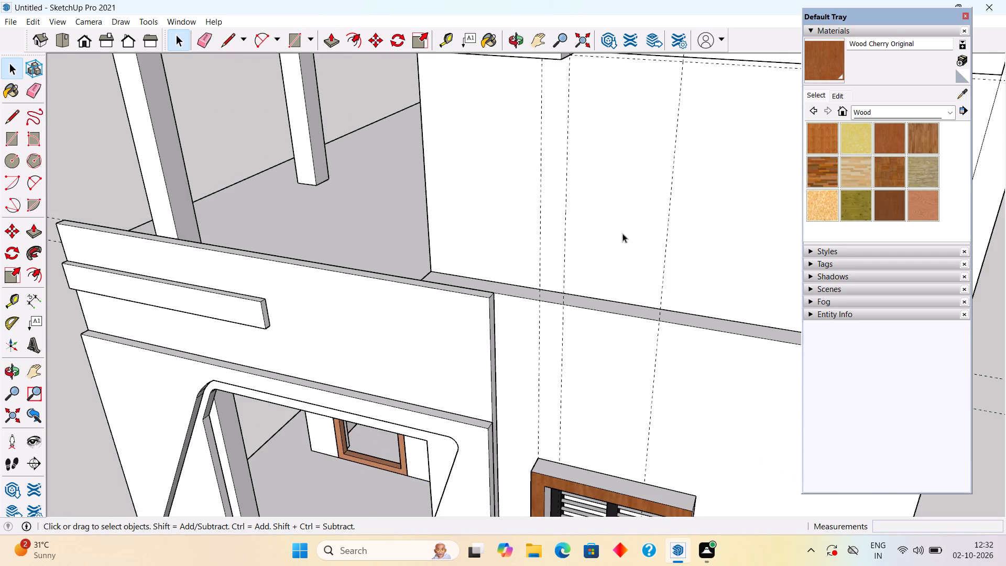
pyautogui.scroll(-3, 642, 231)
pyautogui.moveTo(619, 237); pyautogui.dragTo(466, 273, button='middle')
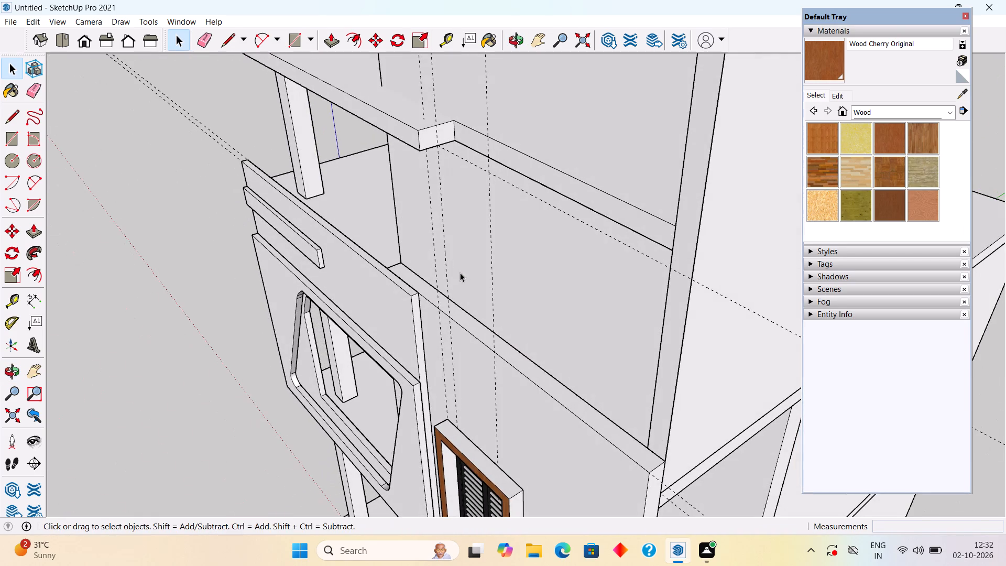
pyautogui.moveTo(567, 289); pyautogui.dragTo(495, 283, button='middle')
pyautogui.scroll(3, 453, 296)
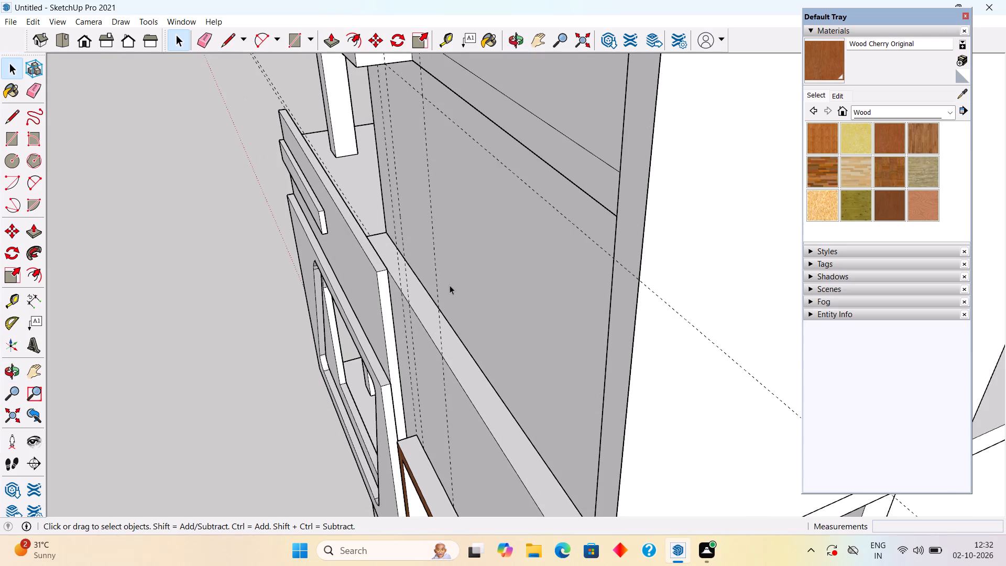
pyautogui.scroll(-3, 442, 282)
pyautogui.moveTo(435, 297); pyautogui.dragTo(456, 352, button='middle')
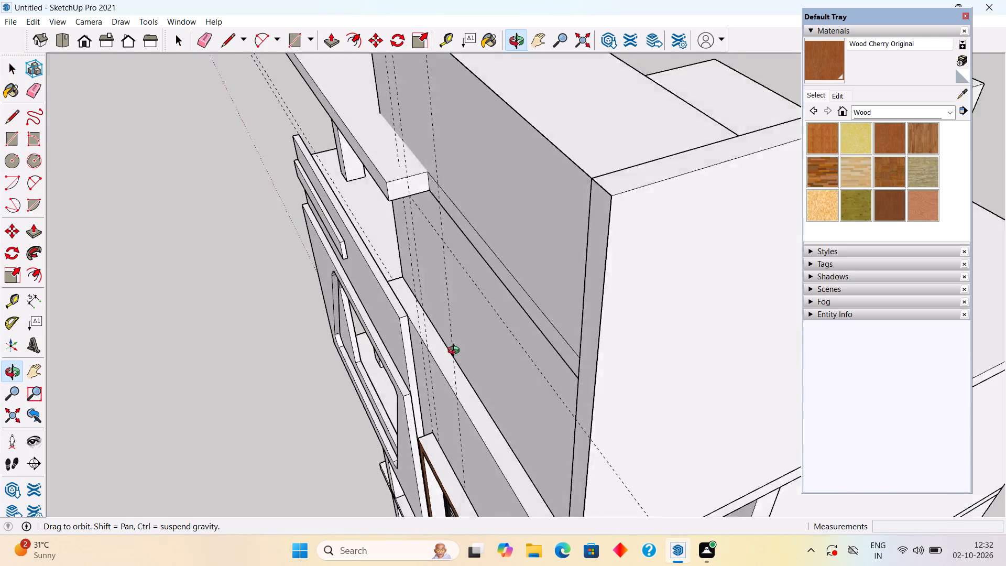
pyautogui.moveTo(456, 352); pyautogui.dragTo(461, 315, button='middle')
pyautogui.scroll(-1, 459, 358)
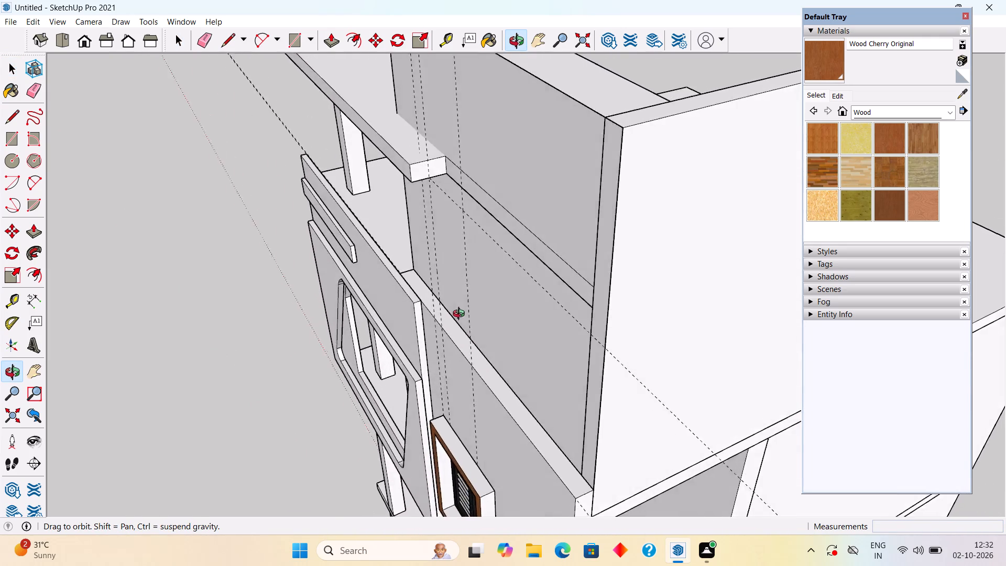
# Select the three vertical guides above the top-floor window and move them 6" back onto the new upper face.
pyautogui.moveTo(461, 315); pyautogui.dragTo(541, 270, button='middle')
pyautogui.scroll(3, 536, 276)
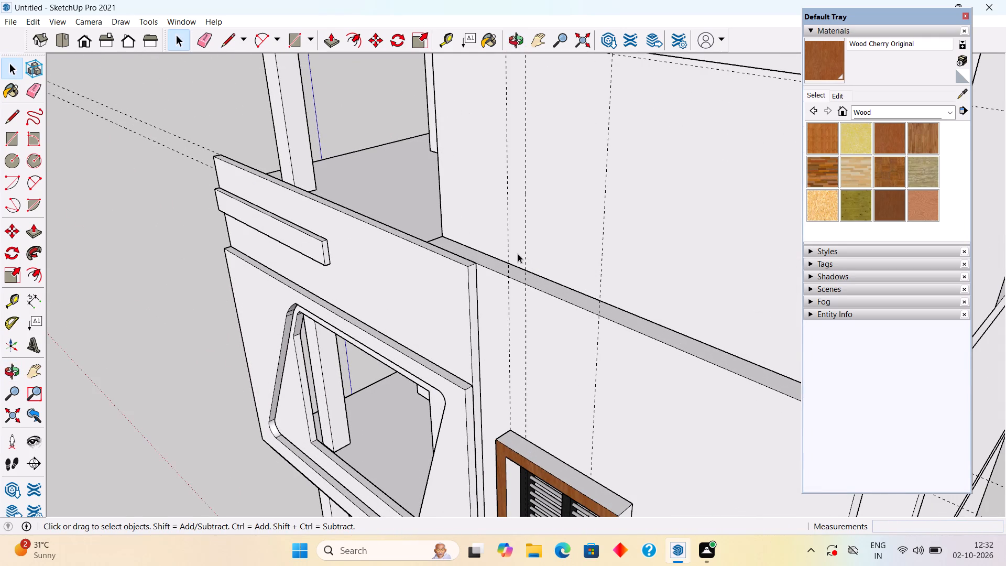
pyautogui.click(525, 251)
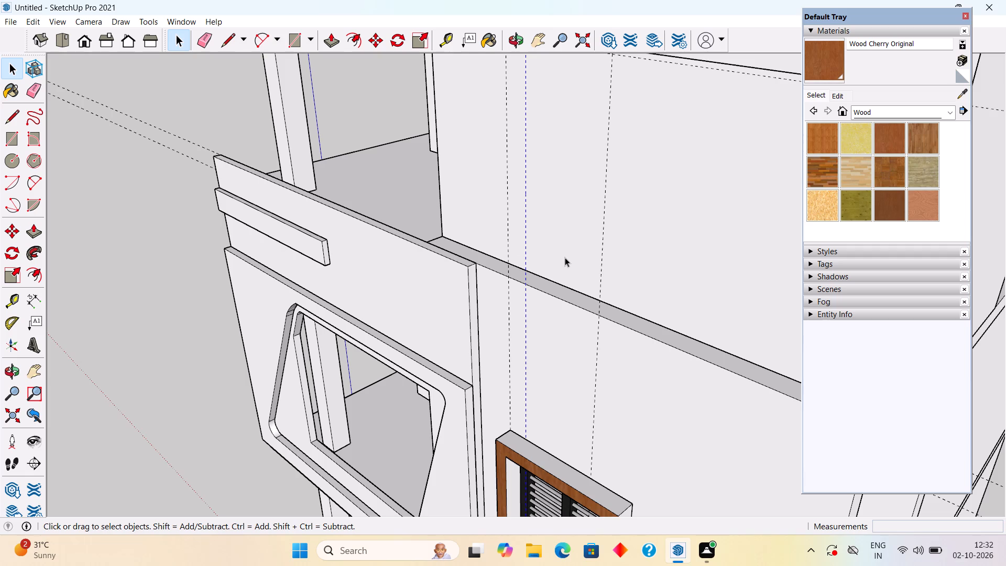
pyautogui.keyDown('shift'); pyautogui.click(600, 276); pyautogui.keyUp('shift')
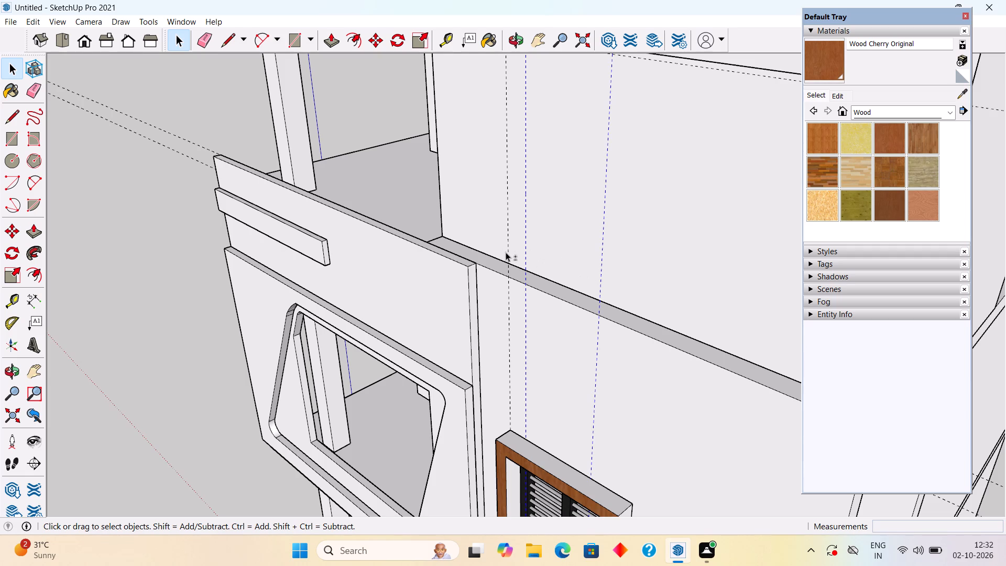
pyautogui.keyDown('shift'); pyautogui.click(507, 254); pyautogui.keyUp('shift')
pyautogui.keyDown('shift'); pyautogui.scroll(-5, 498, 259); pyautogui.keyUp('shift')
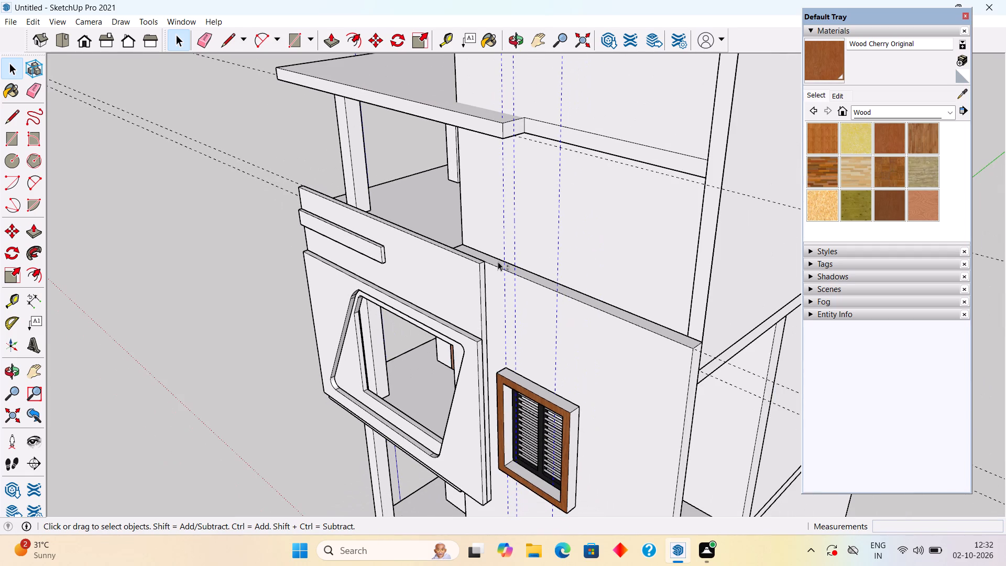
pyautogui.keyDown('shift'); pyautogui.moveTo(630, 177); pyautogui.dragTo(479, 191, button='middle'); pyautogui.keyUp('shift')
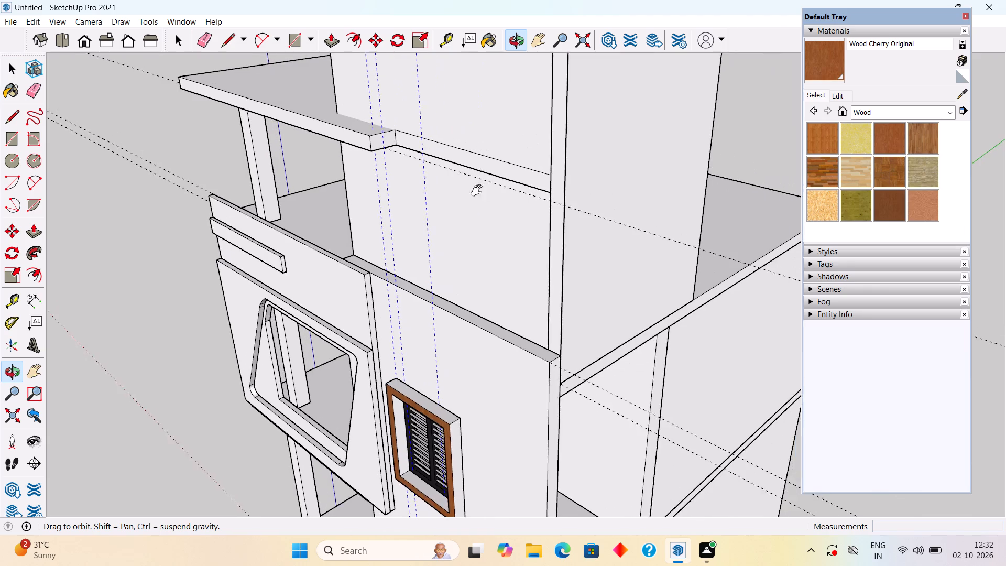
pyautogui.keyDown('shift'); pyautogui.moveTo(479, 191); pyautogui.dragTo(423, 208, button='middle'); pyautogui.keyUp('shift')
pyautogui.scroll(8, 360, 267)
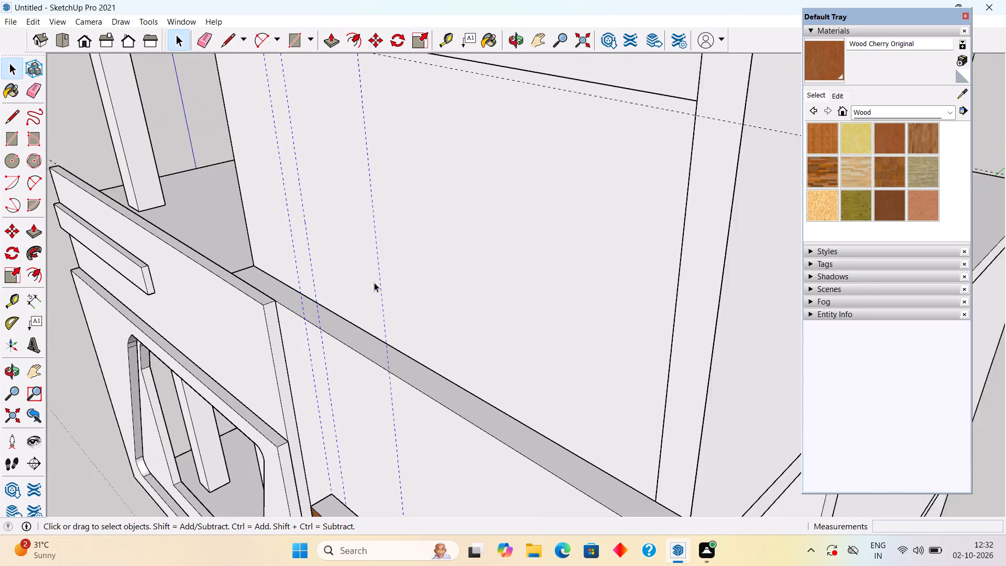
pyautogui.scroll(4, 374, 282)
pyautogui.scroll(2, 386, 329)
pyautogui.press('m')
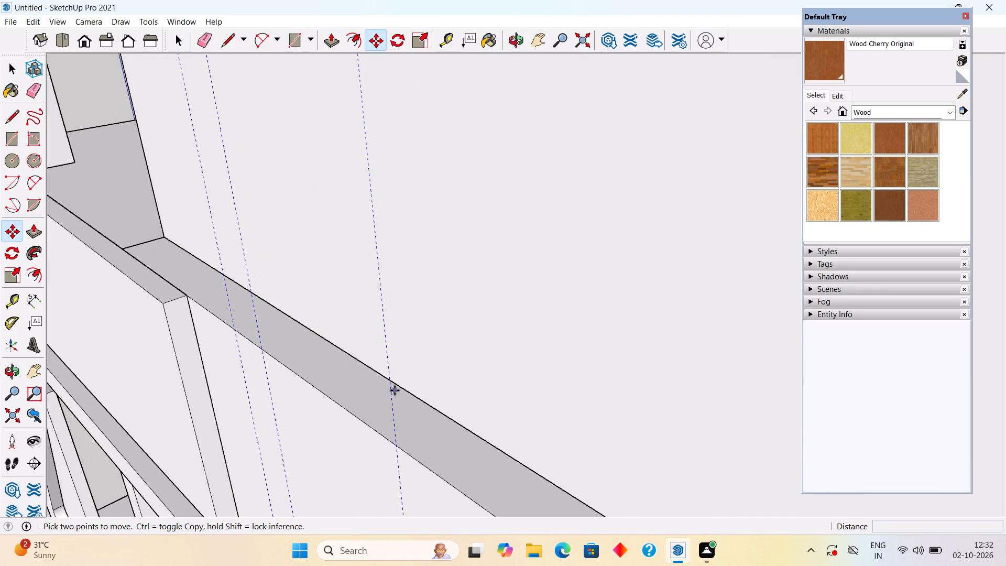
pyautogui.click(392, 398)
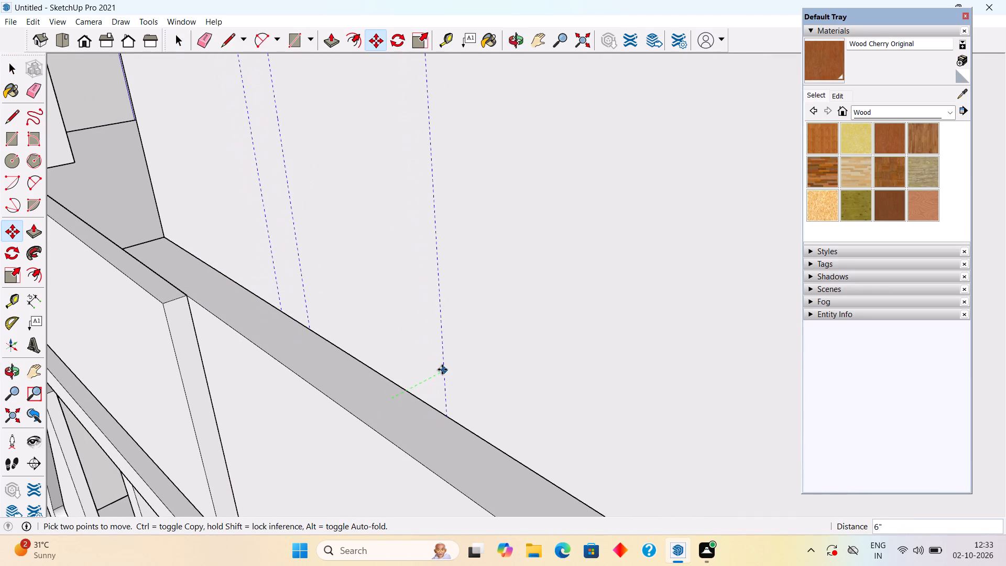
pyautogui.click(443, 369)
pyautogui.press('space')
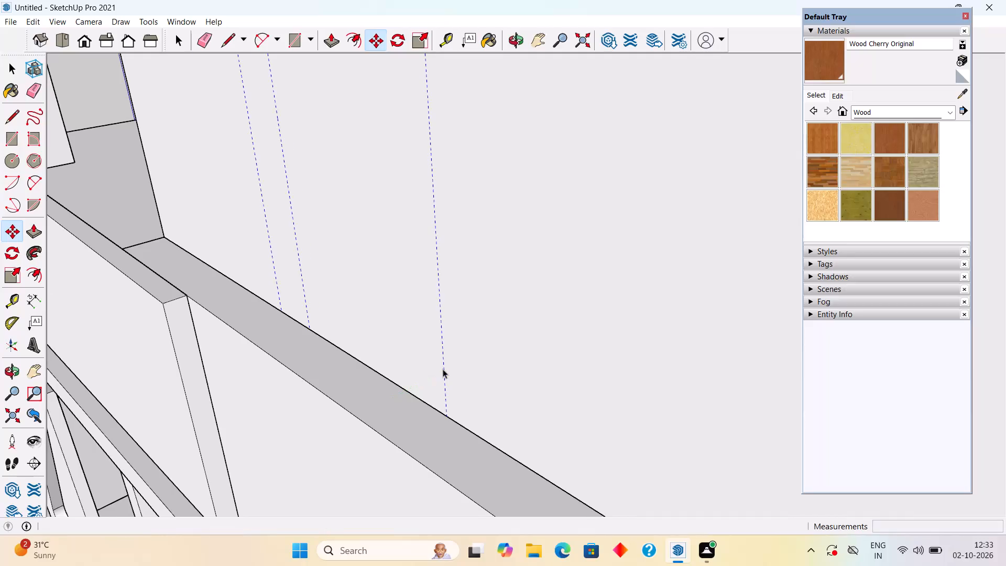
# Draw a gently rising line about 2' 8 3/4" long on the upper face, from its base at the first guide to the farthest guide.
pyautogui.scroll(-12, 441, 370)
pyautogui.moveTo(301, 379); pyautogui.dragTo(494, 385, button='middle')
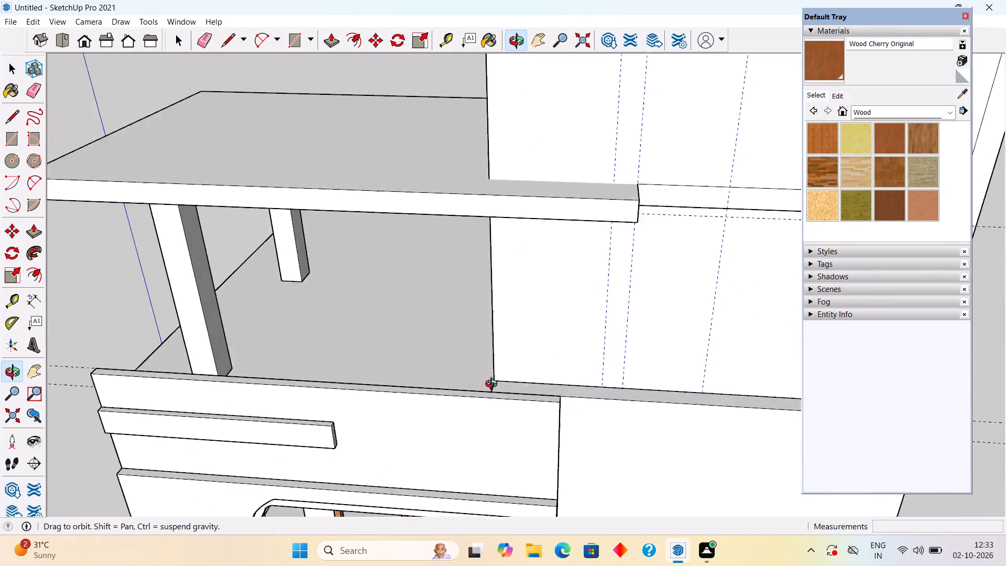
pyautogui.moveTo(494, 385); pyautogui.dragTo(480, 356, button='middle')
pyautogui.scroll(-5, 480, 356)
pyautogui.moveTo(510, 405); pyautogui.dragTo(526, 324, button='middle')
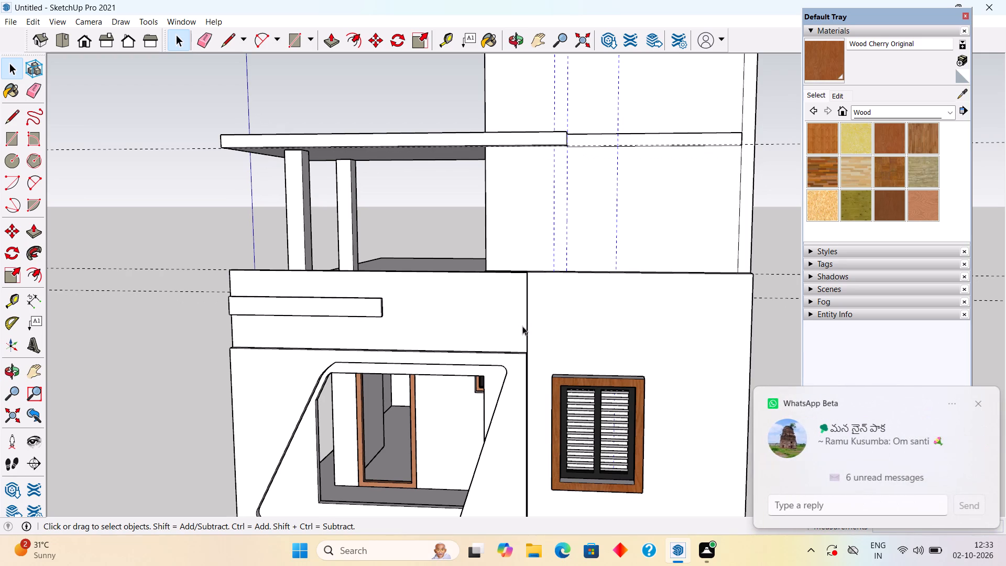
pyautogui.moveTo(581, 315); pyautogui.dragTo(570, 382, button='middle')
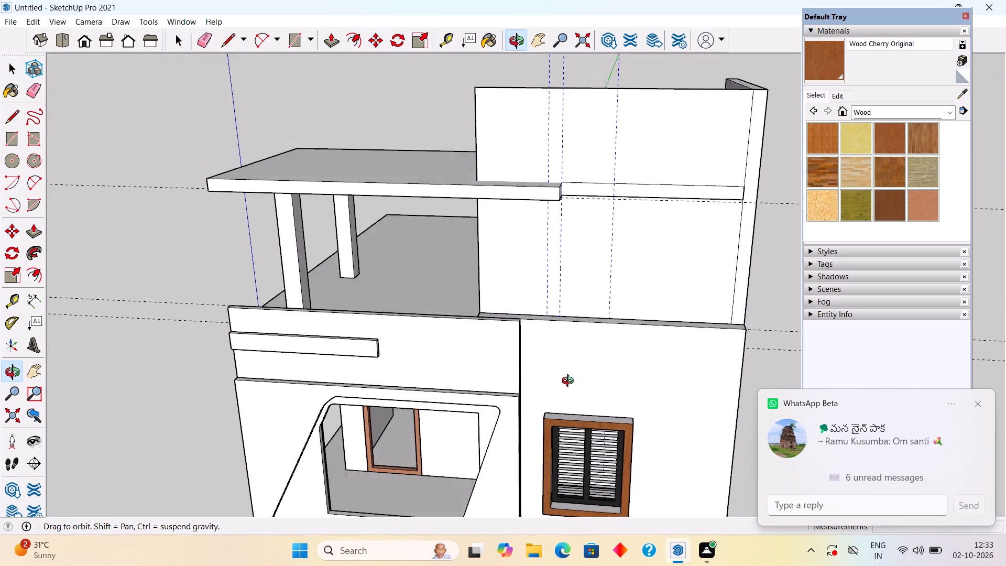
pyautogui.moveTo(570, 382); pyautogui.dragTo(552, 448, button='middle')
pyautogui.scroll(2, 561, 350)
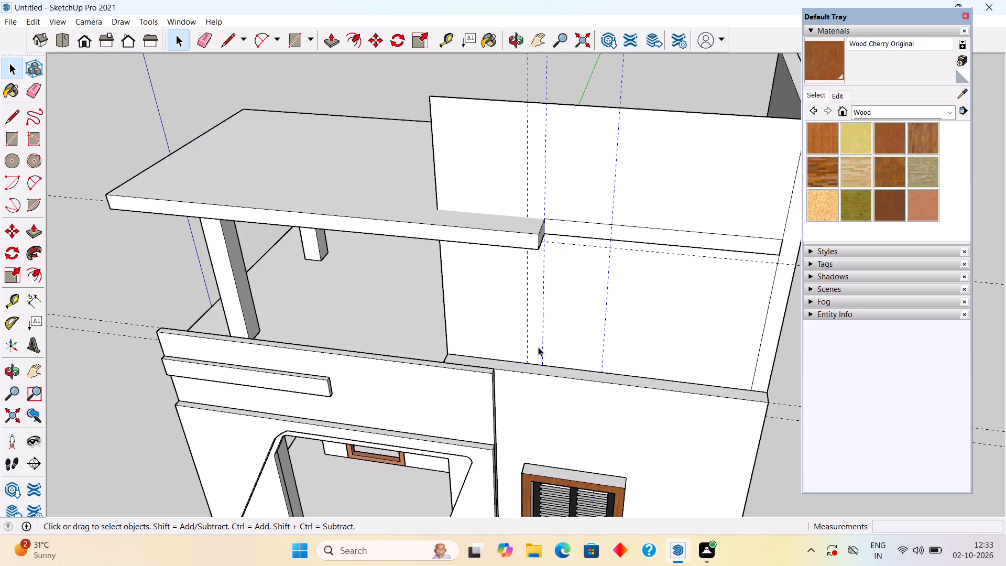
pyautogui.press('l')
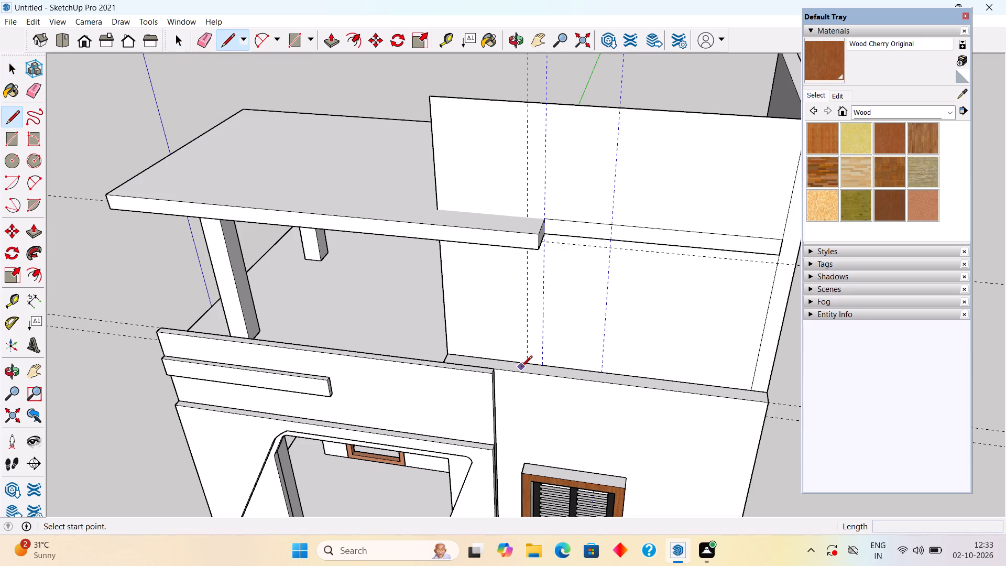
pyautogui.click(530, 364)
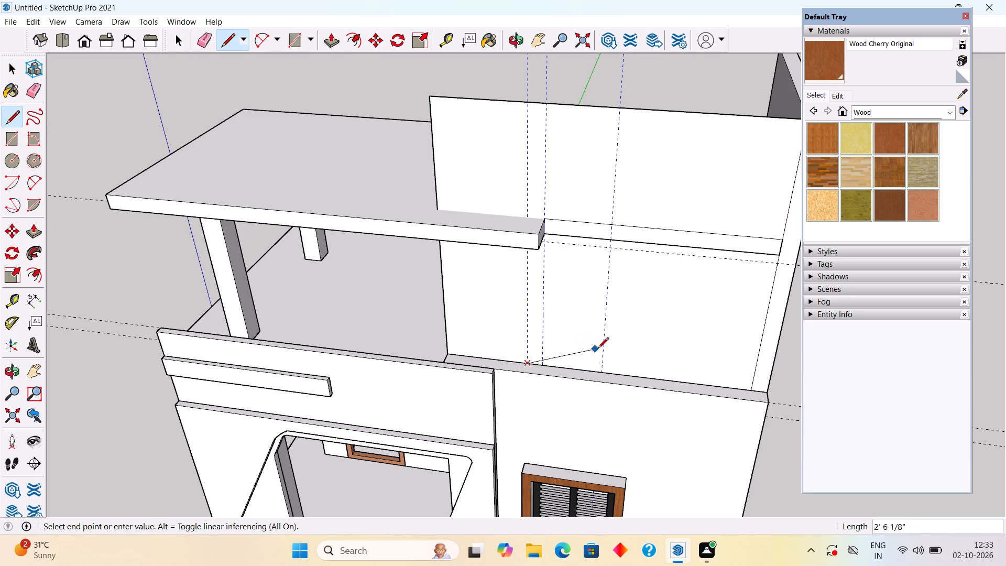
pyautogui.click(603, 347)
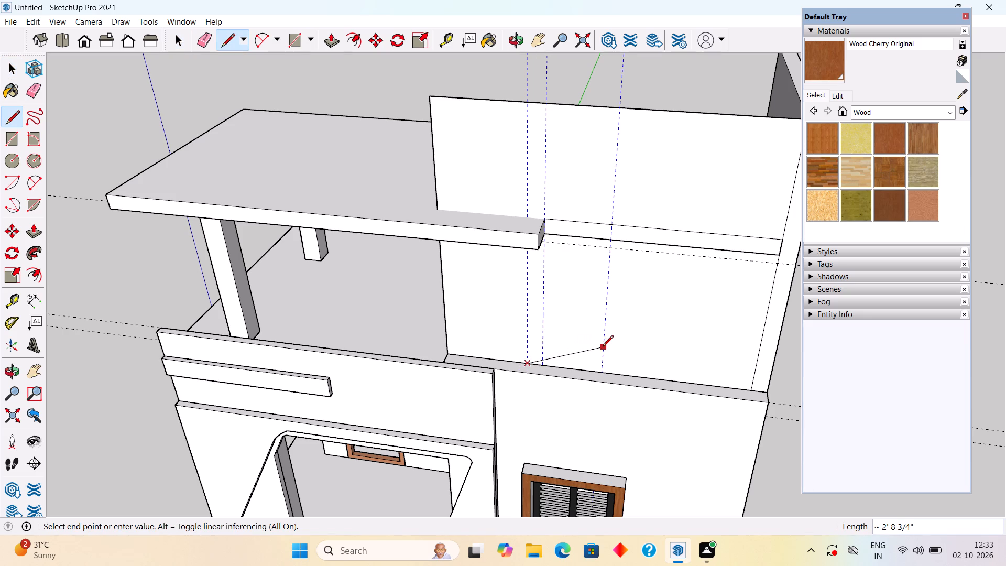
# Draw a small two-point arc from the line's end to a point just above on the same guide, bulging outward past the guide.
pyautogui.press('a')
pyautogui.click(603, 347)
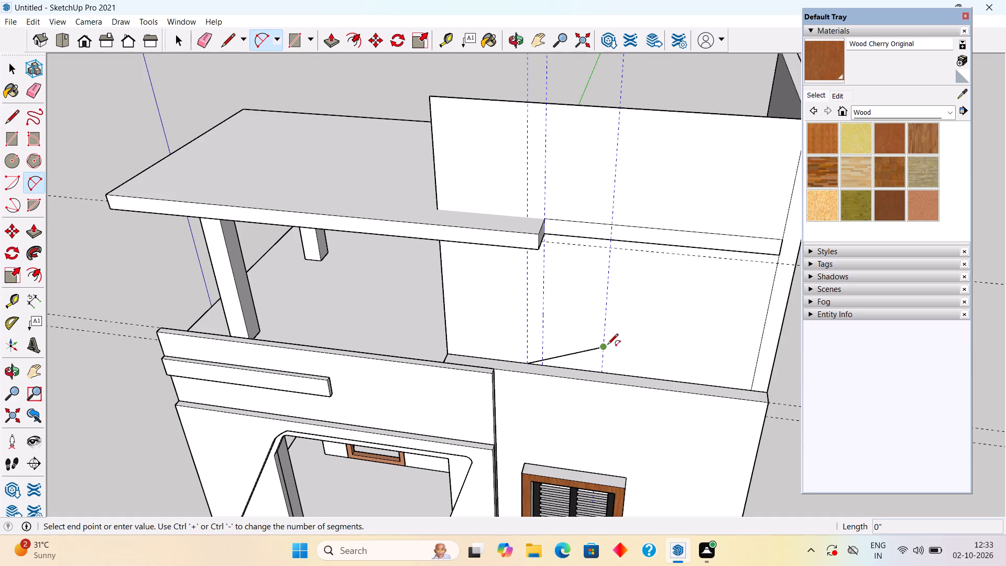
pyautogui.click(606, 331)
pyautogui.scroll(4, 611, 340)
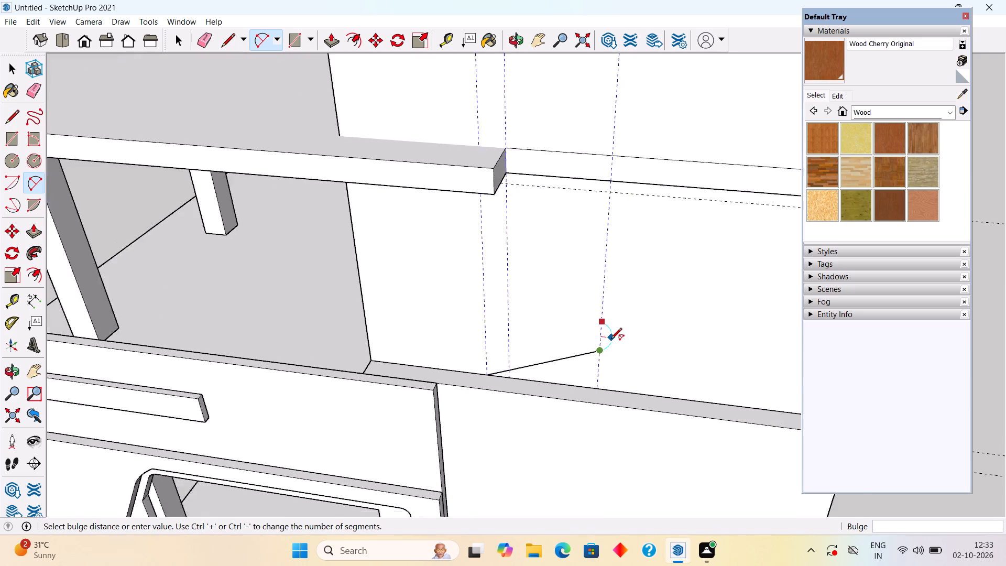
pyautogui.scroll(1, 611, 340)
pyautogui.click(611, 340)
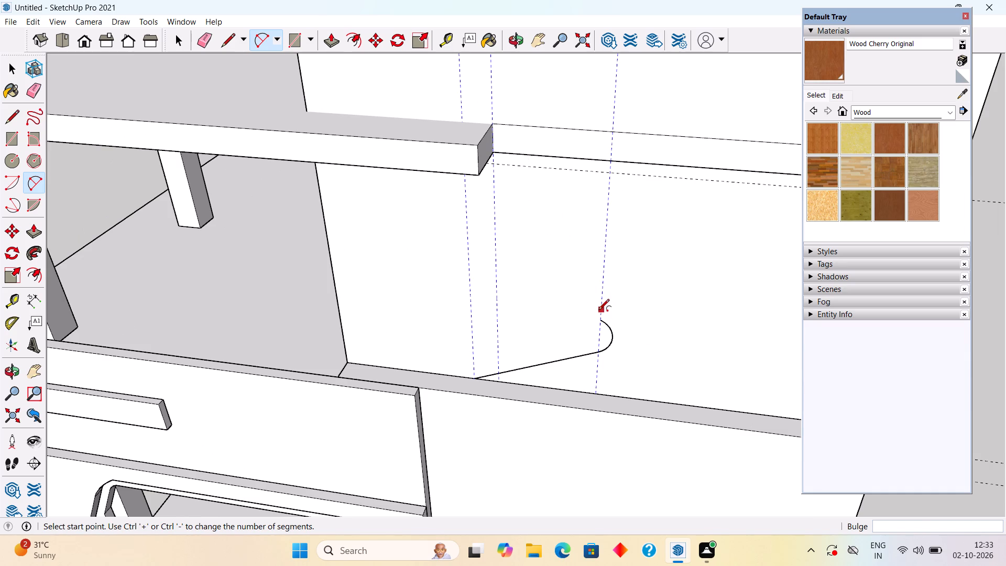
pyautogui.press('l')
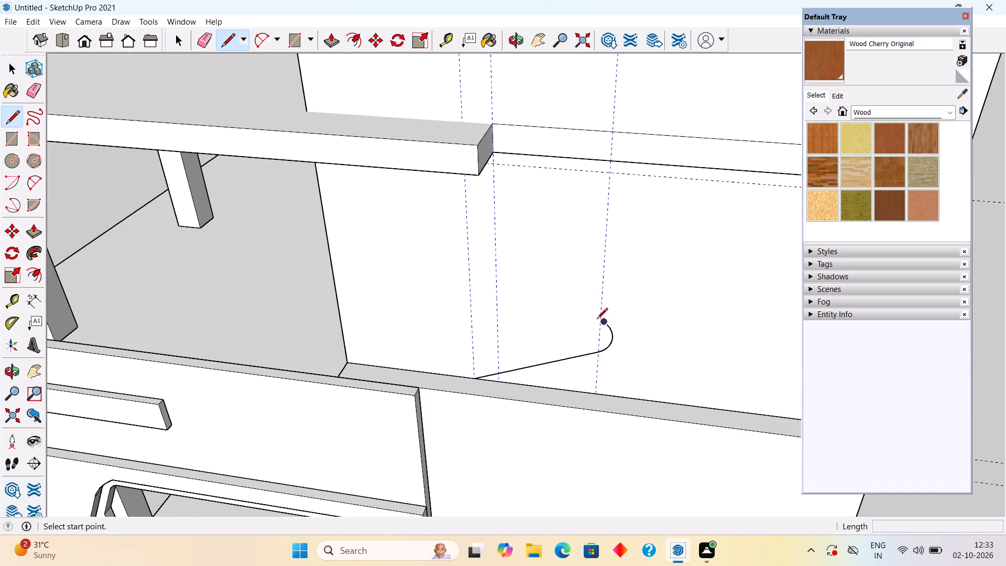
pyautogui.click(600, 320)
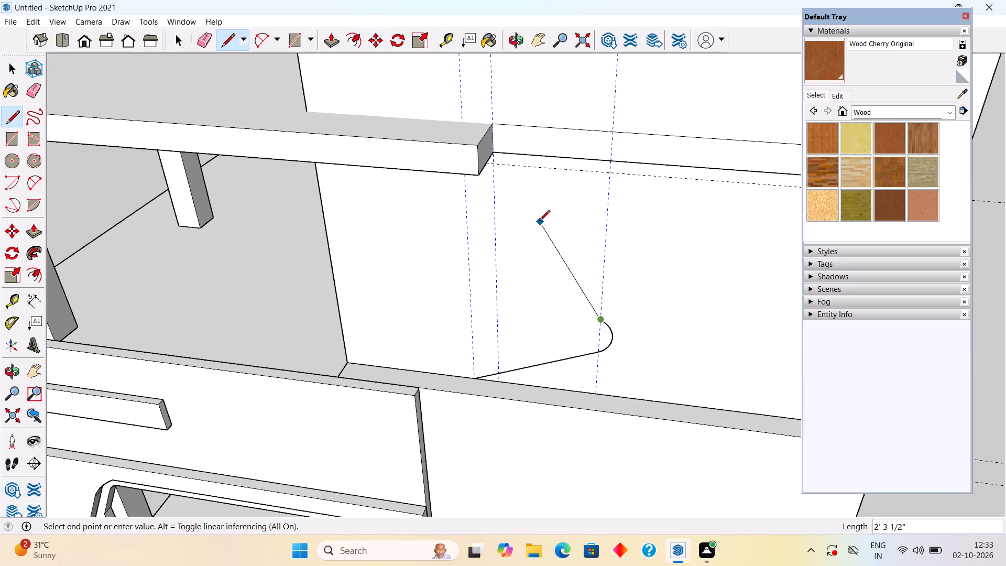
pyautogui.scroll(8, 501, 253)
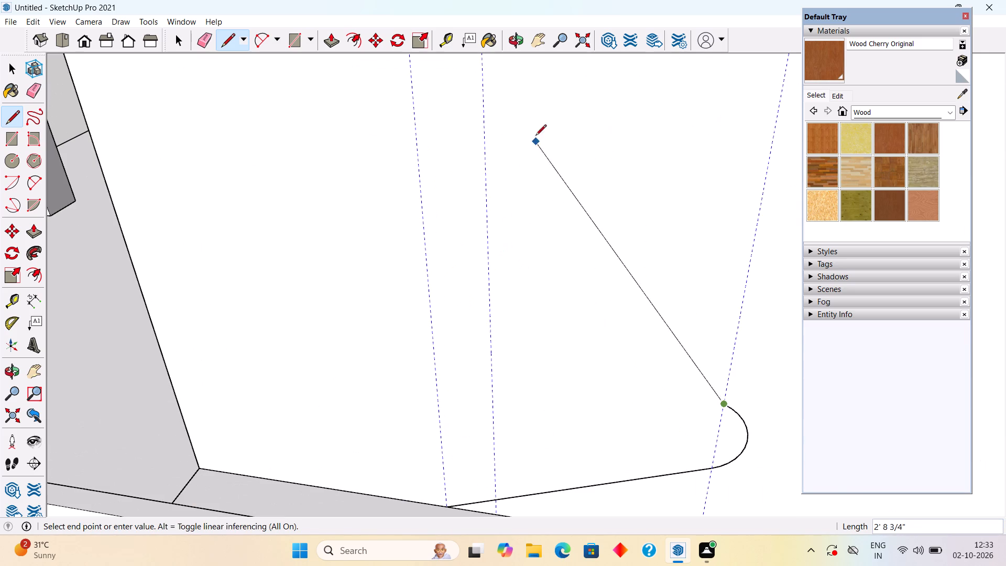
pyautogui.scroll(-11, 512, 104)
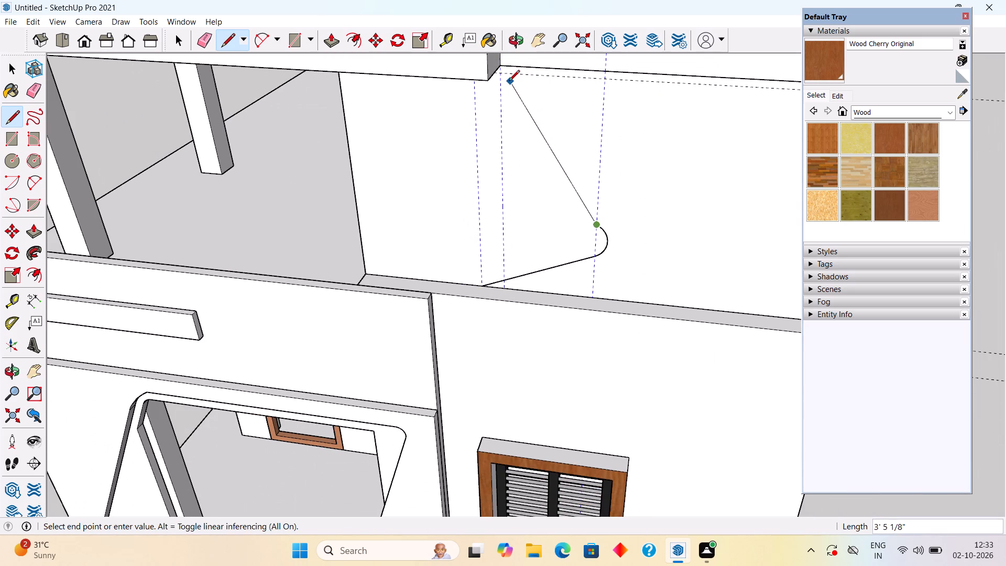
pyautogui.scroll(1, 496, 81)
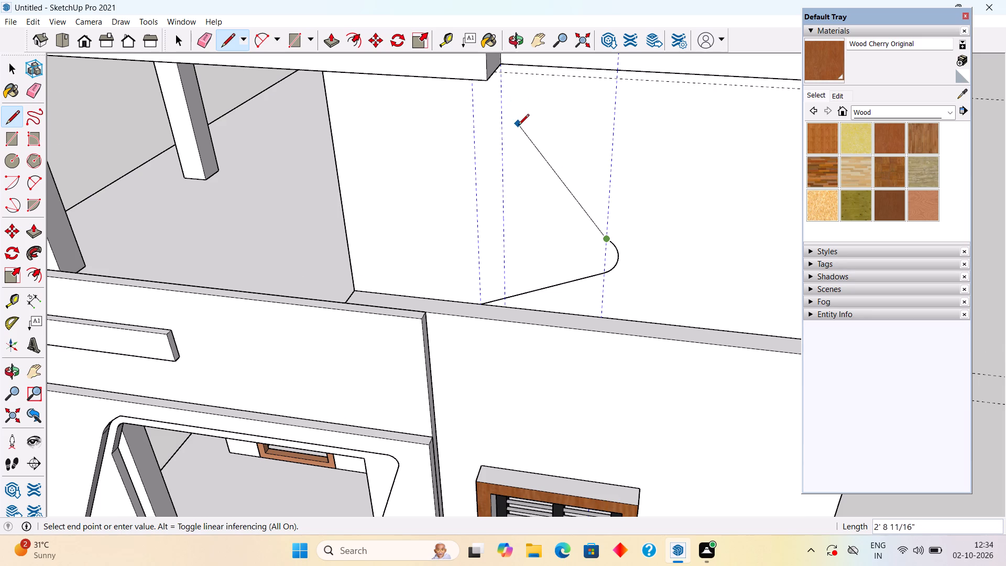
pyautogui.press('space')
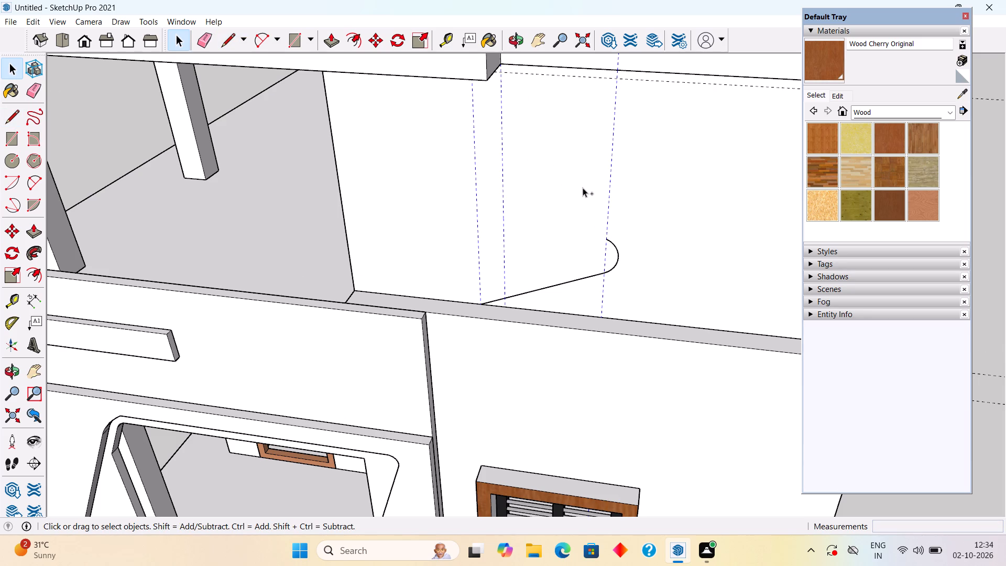
# Undo the small outward-bulging arc drawn at the end of the rising line.
pyautogui.hotkey('ctrl', 'z')
pyautogui.scroll(-2, 629, 272)
pyautogui.moveTo(629, 274); pyautogui.dragTo(667, 245, button='middle')
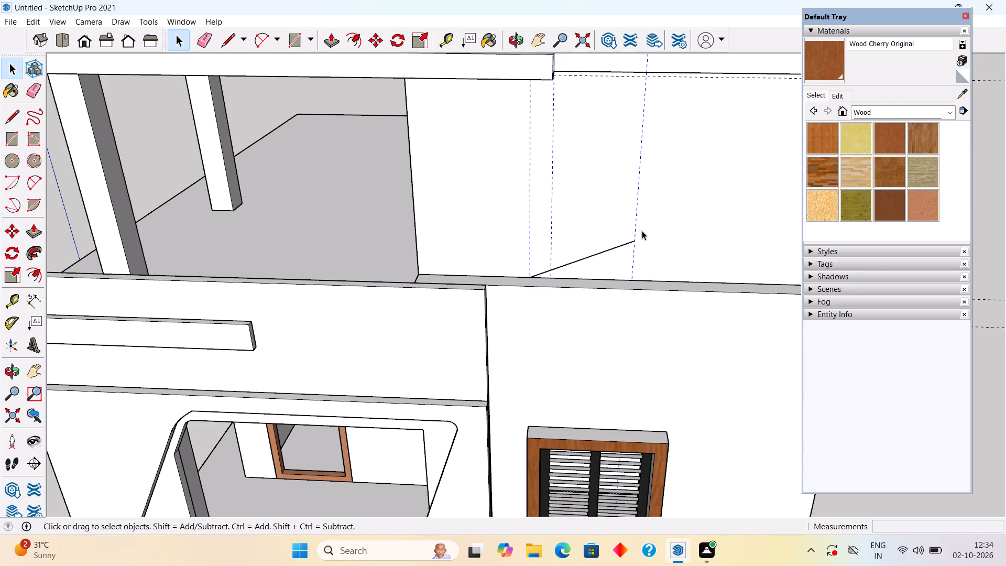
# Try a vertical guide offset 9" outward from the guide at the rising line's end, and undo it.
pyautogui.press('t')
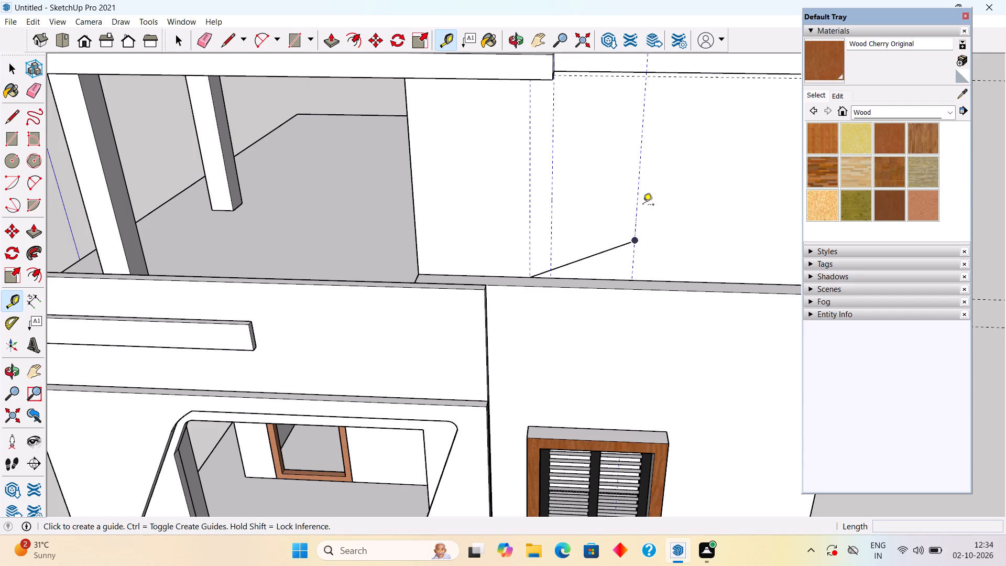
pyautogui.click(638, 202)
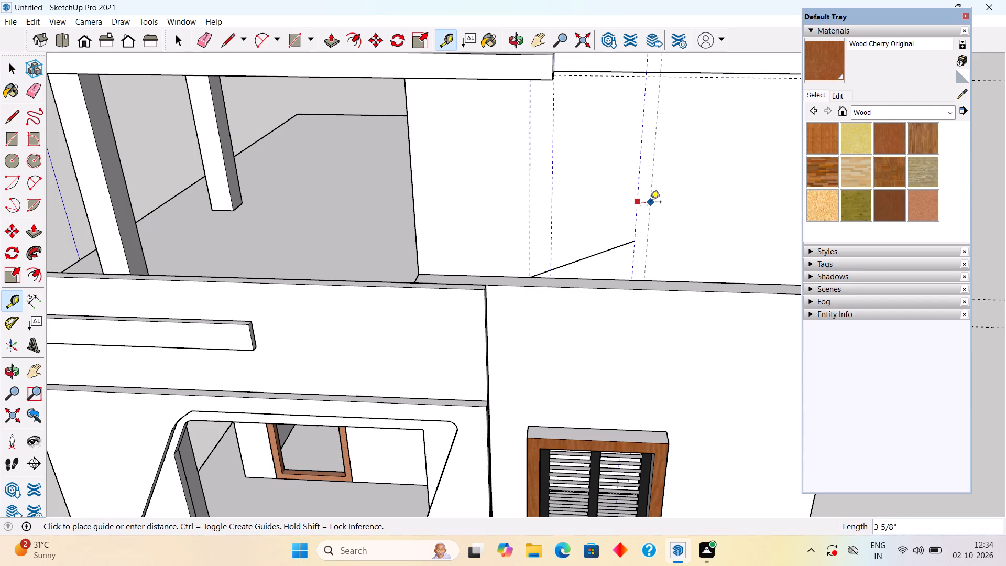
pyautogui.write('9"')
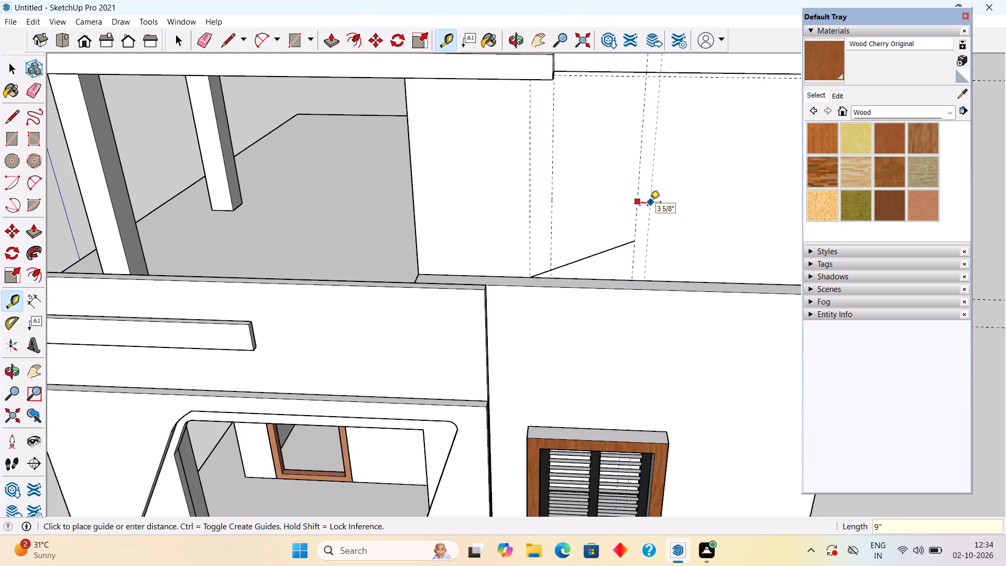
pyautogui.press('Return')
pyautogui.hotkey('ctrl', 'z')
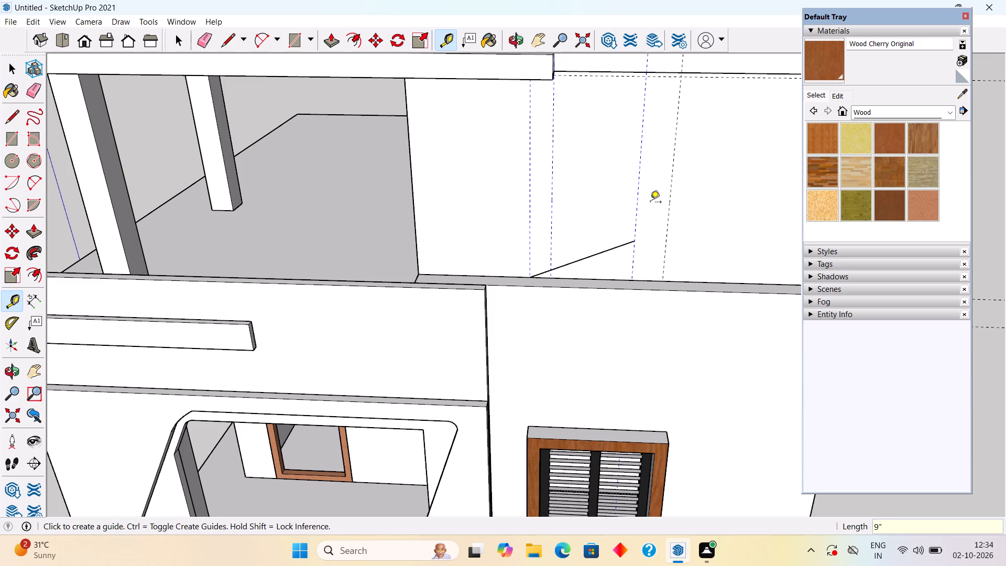
# Place a vertical guide 3" outward from the guide at the rising line's end.
pyautogui.click(635, 206)
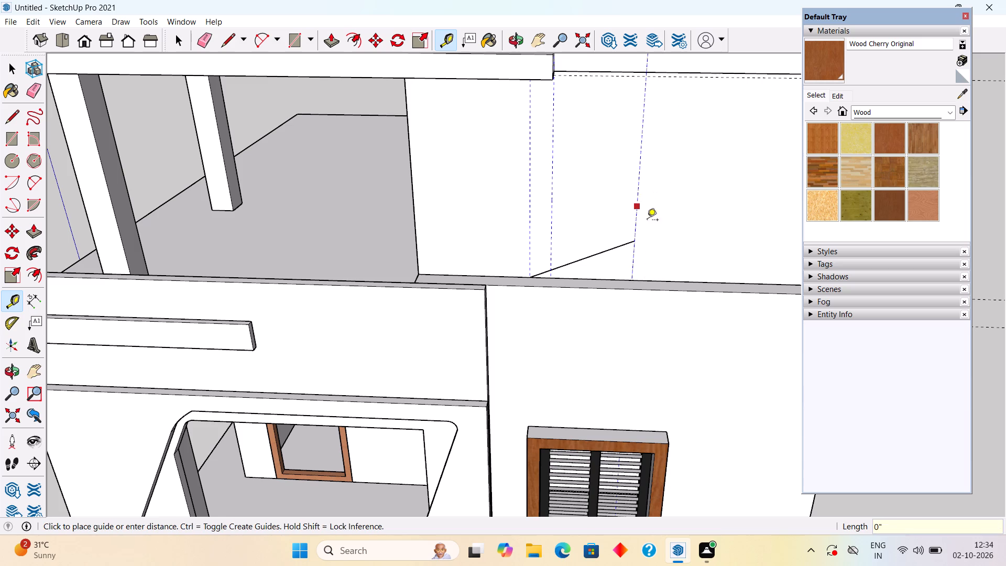
pyautogui.write('3"')
pyautogui.press('Return')
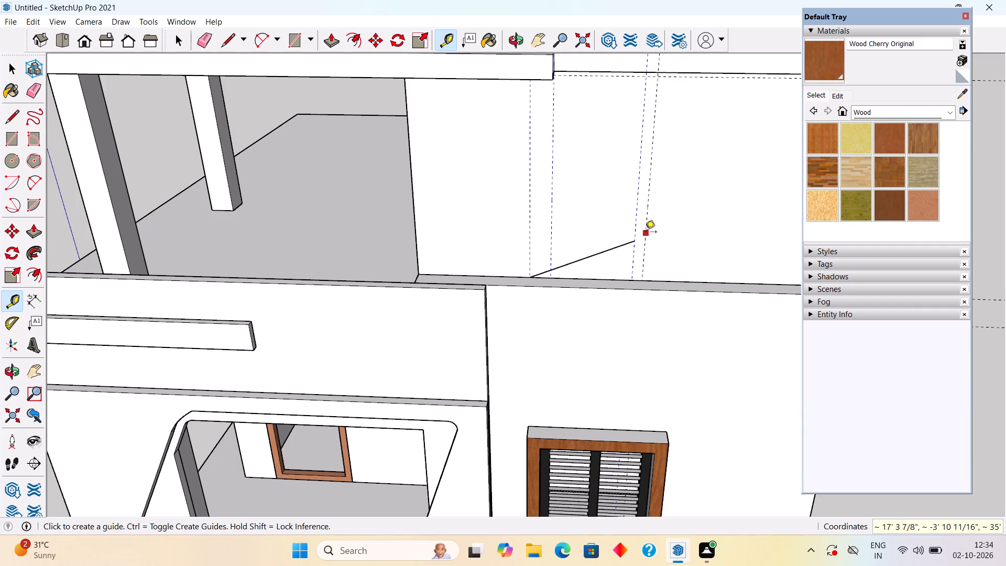
# Add a horizontal guide through the rising line's upper end and a second horizontal guide 3" above it.
pyautogui.scroll(6, 643, 235)
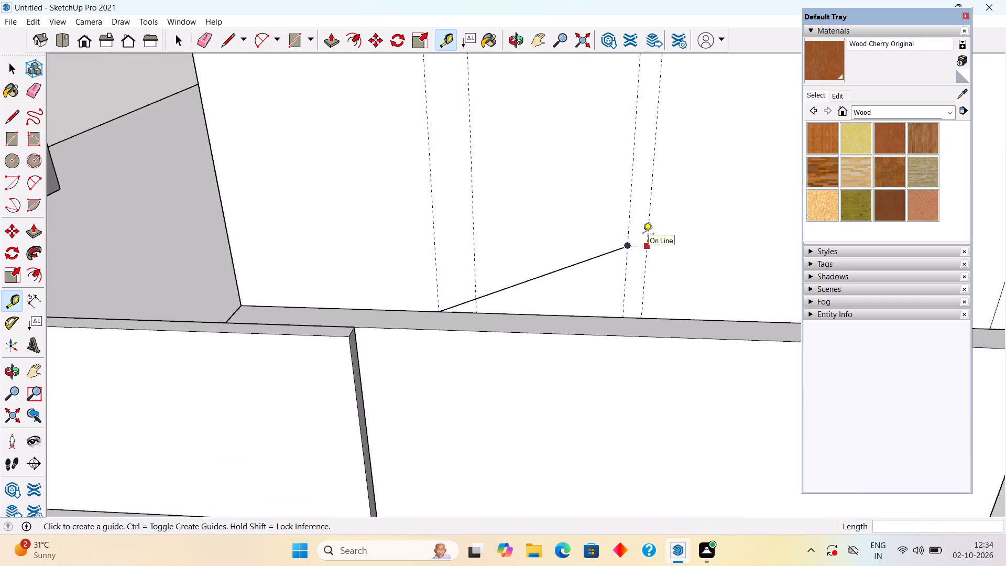
pyautogui.click(628, 247)
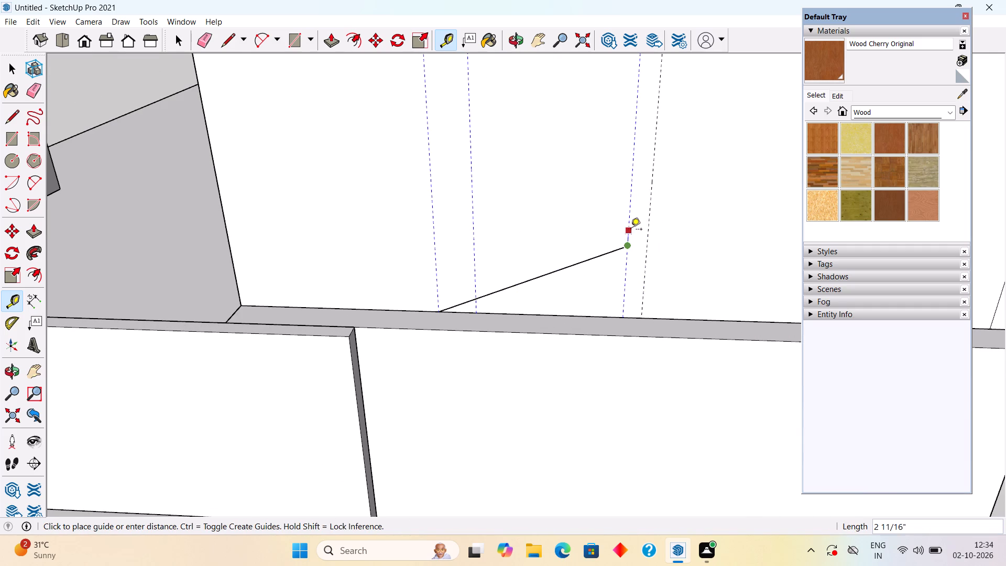
pyautogui.click(629, 246)
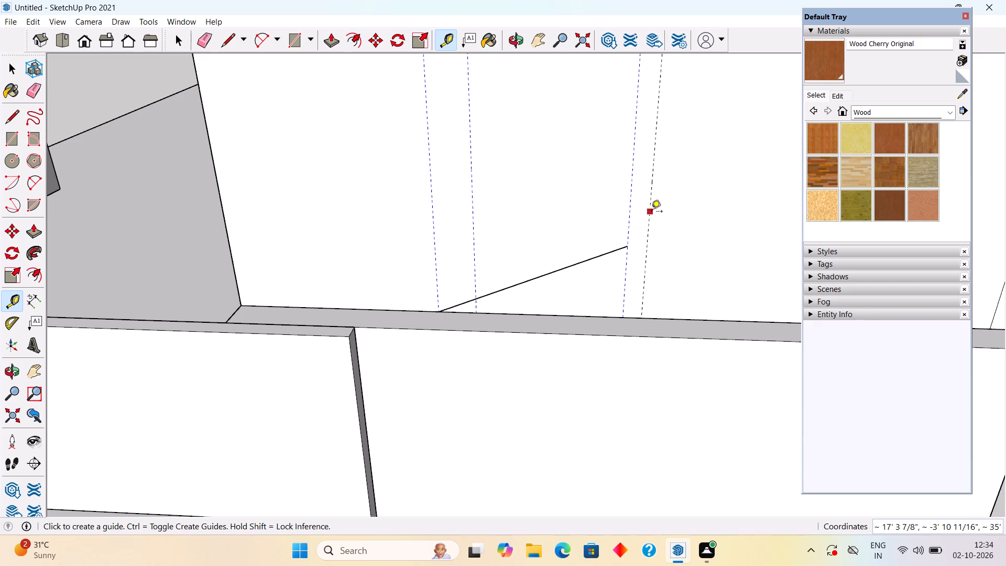
pyautogui.click(604, 316)
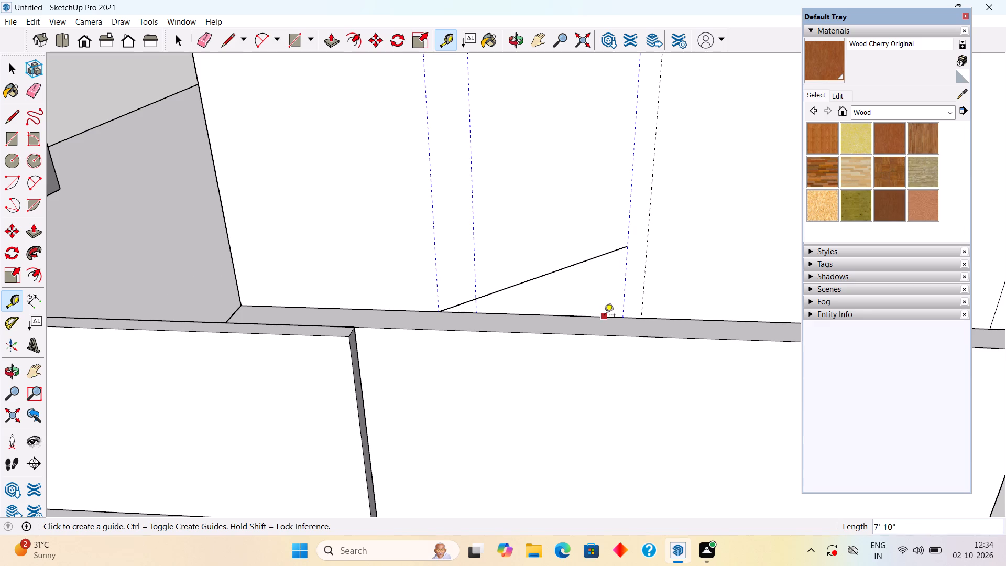
pyautogui.click(633, 249)
pyautogui.click(636, 247)
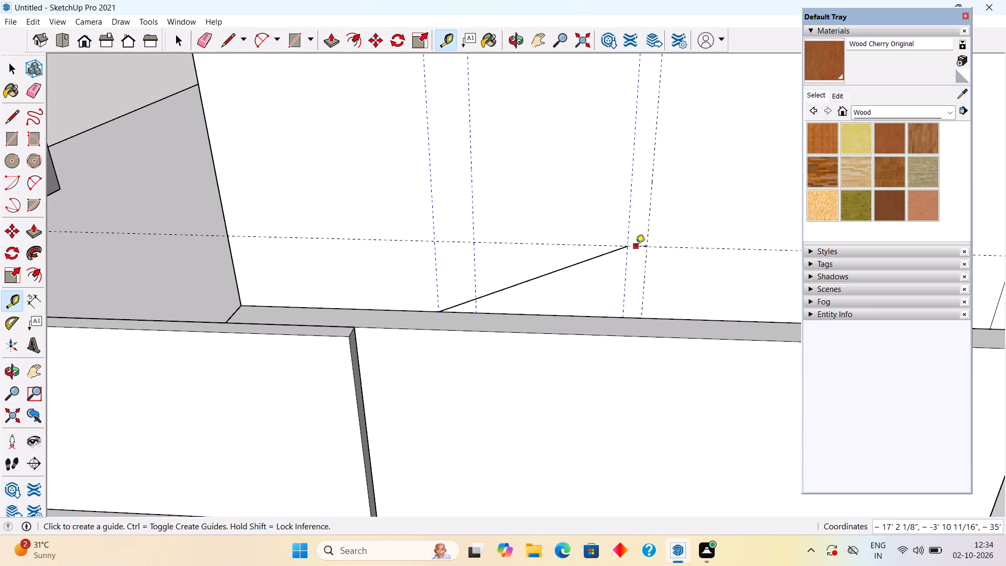
pyautogui.write('3"')
pyautogui.press('Return')
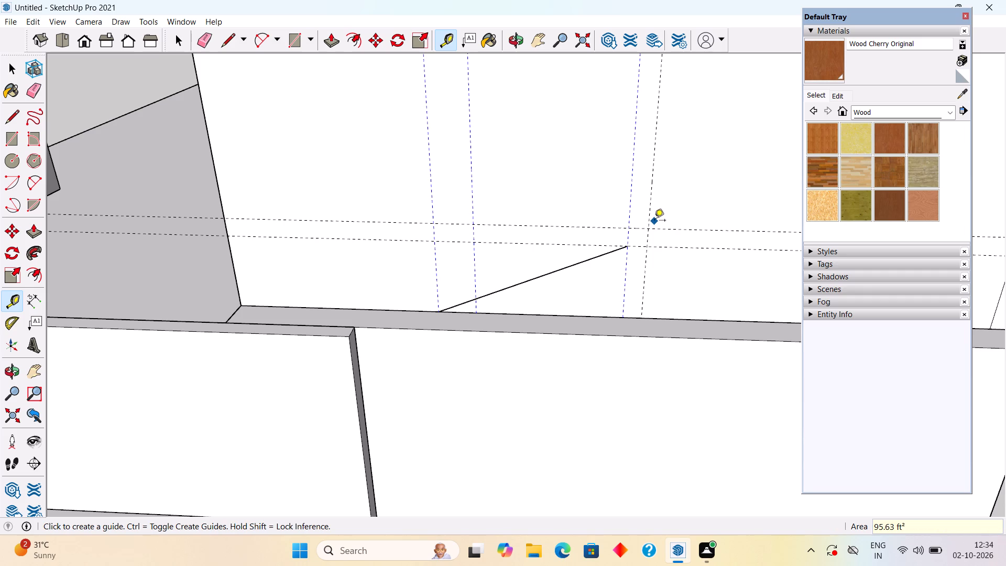
# Draw a two-point arc from the rising line's end to the crossing of the two 3" offset guides, bulging outward about 7/16".
pyautogui.write('sa')
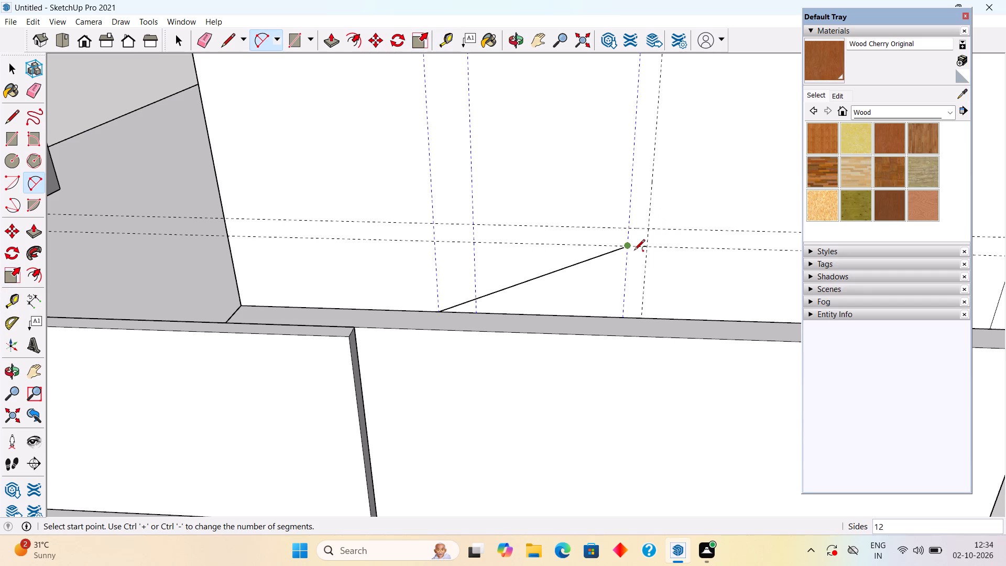
pyautogui.click(629, 248)
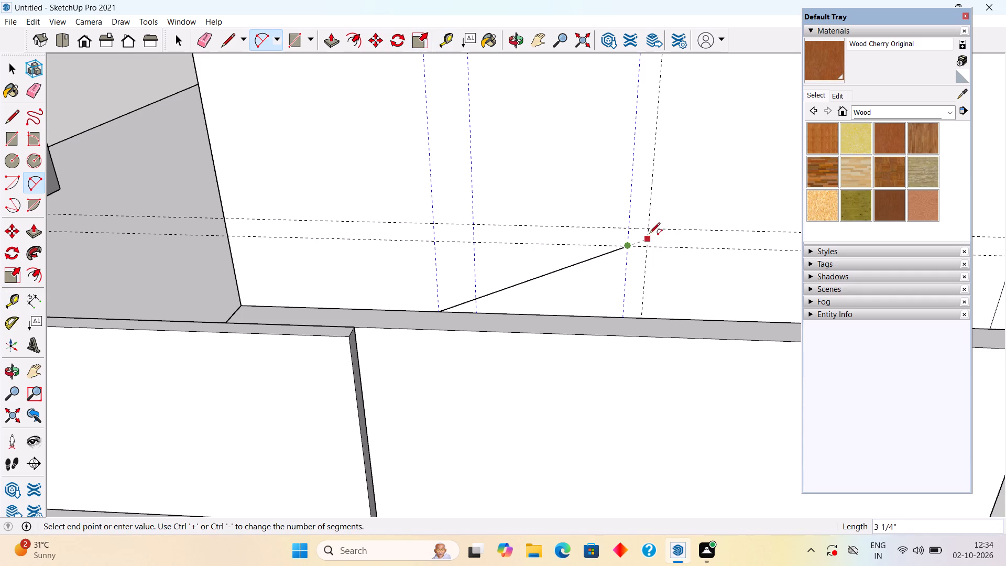
pyautogui.click(649, 231)
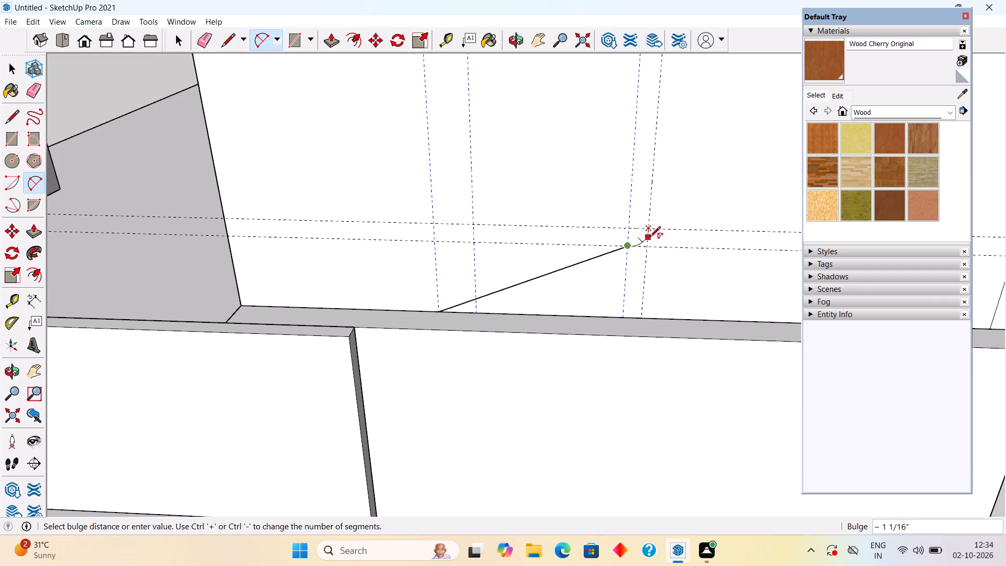
pyautogui.scroll(6, 647, 240)
pyautogui.click(641, 237)
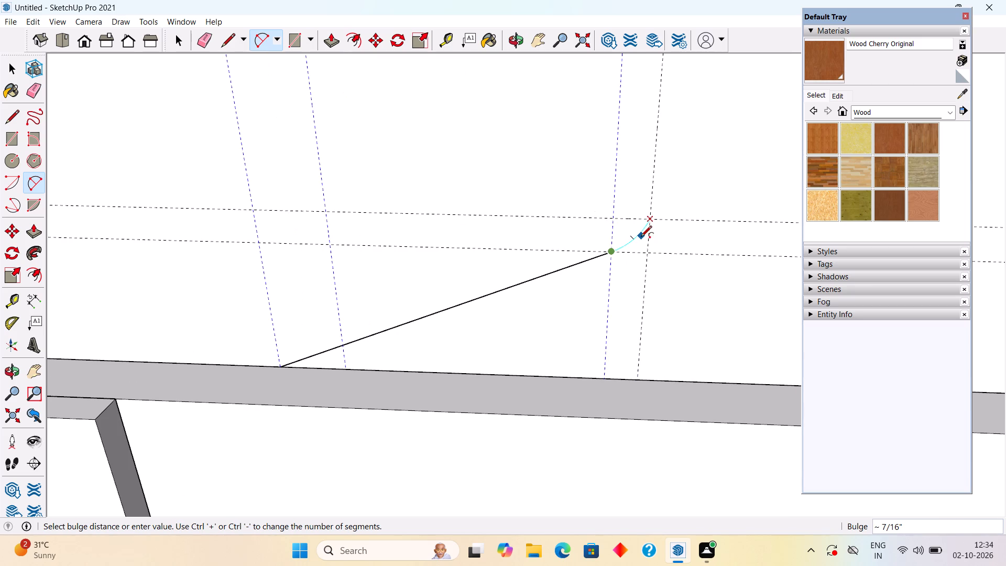
# Draw a vertical line about 2' 4 3/16" long from the arc's upper end up along the outer offset guide.
pyautogui.scroll(-13, 640, 235)
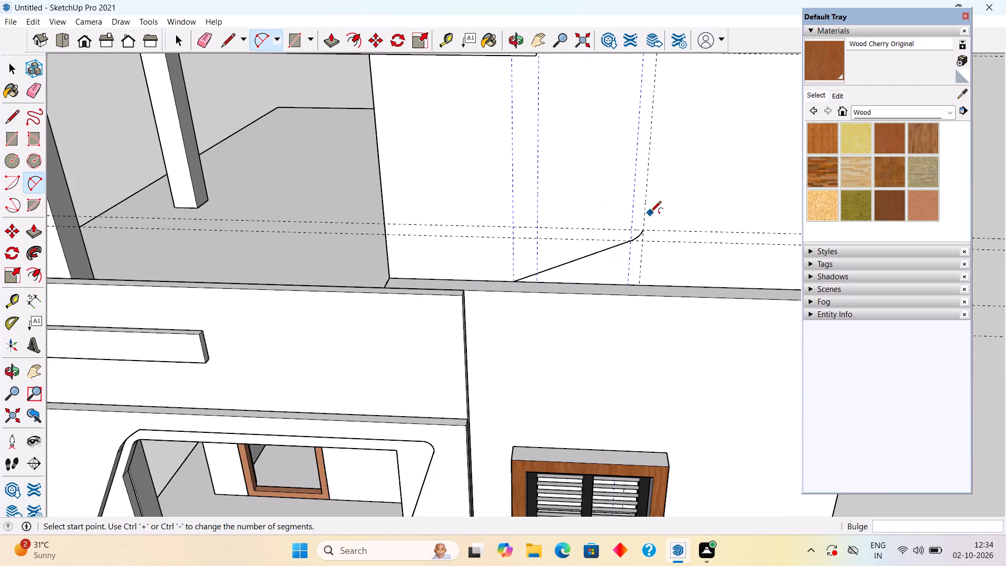
pyautogui.press('l')
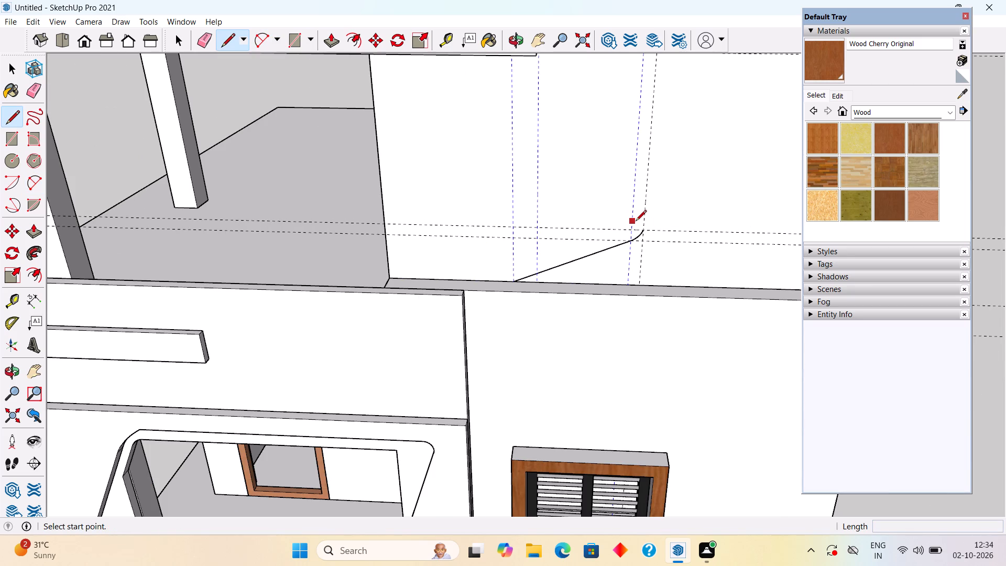
pyautogui.scroll(-4, 636, 222)
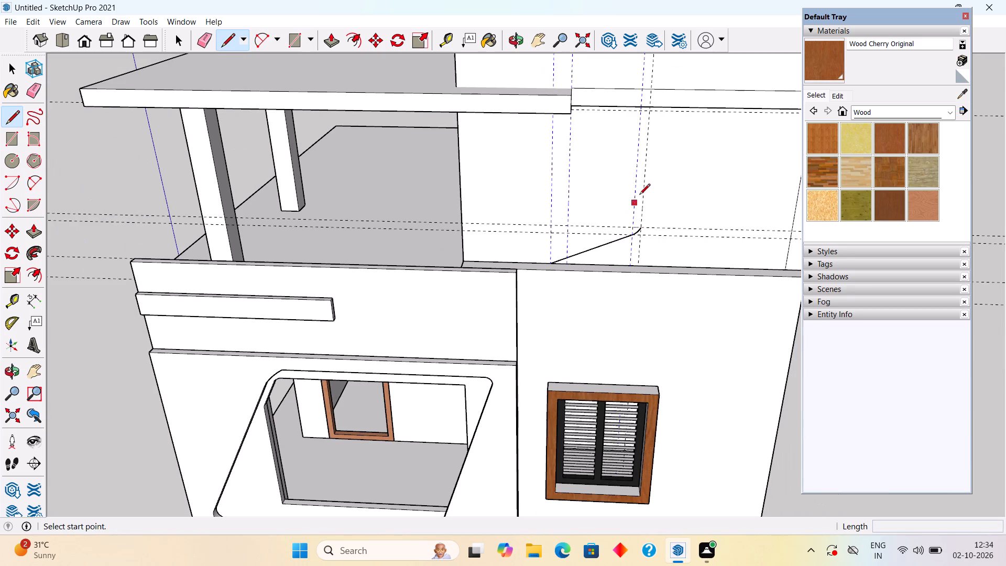
pyautogui.scroll(10, 641, 226)
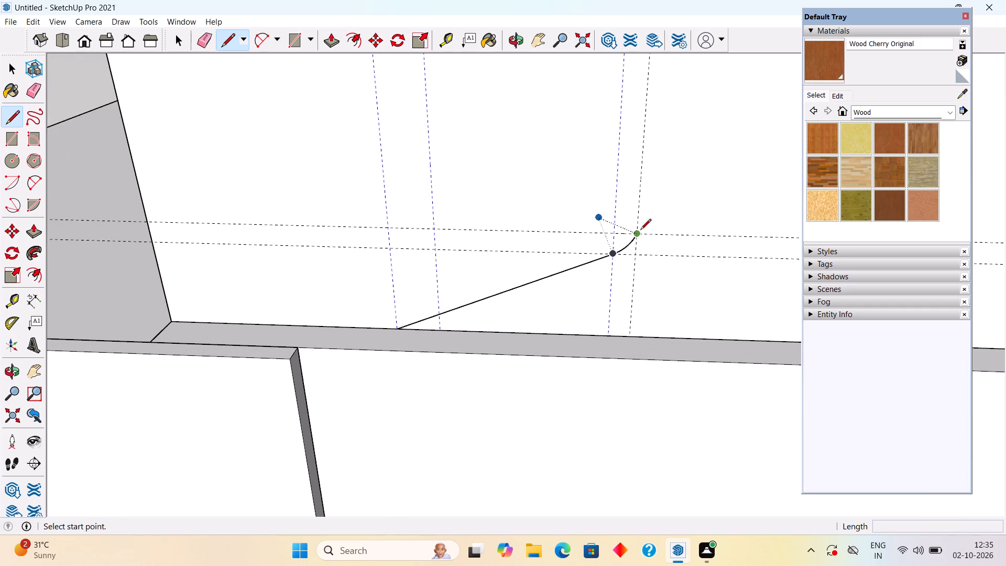
pyautogui.click(640, 231)
pyautogui.scroll(-15, 660, 149)
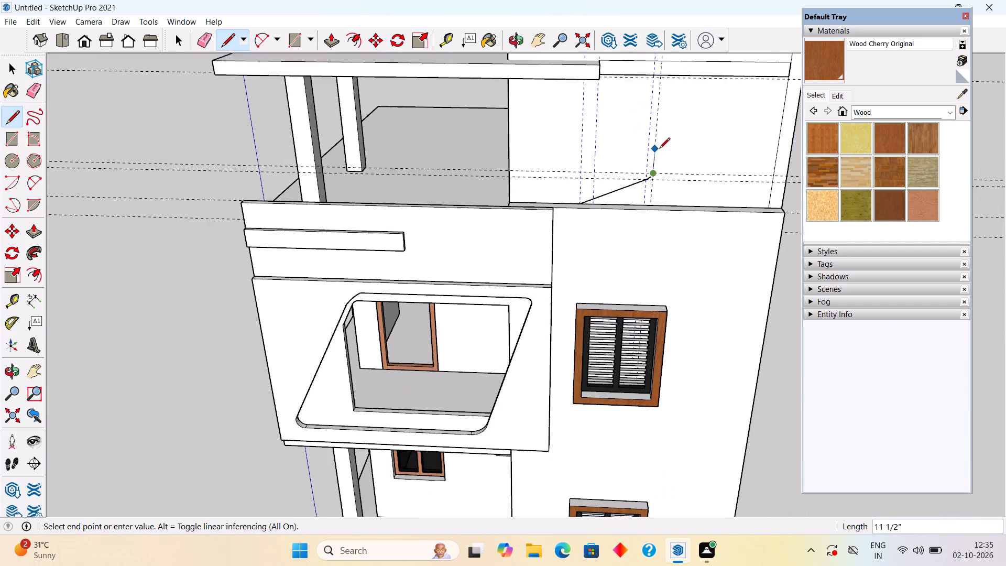
pyautogui.scroll(-2, 659, 149)
pyautogui.scroll(3, 661, 122)
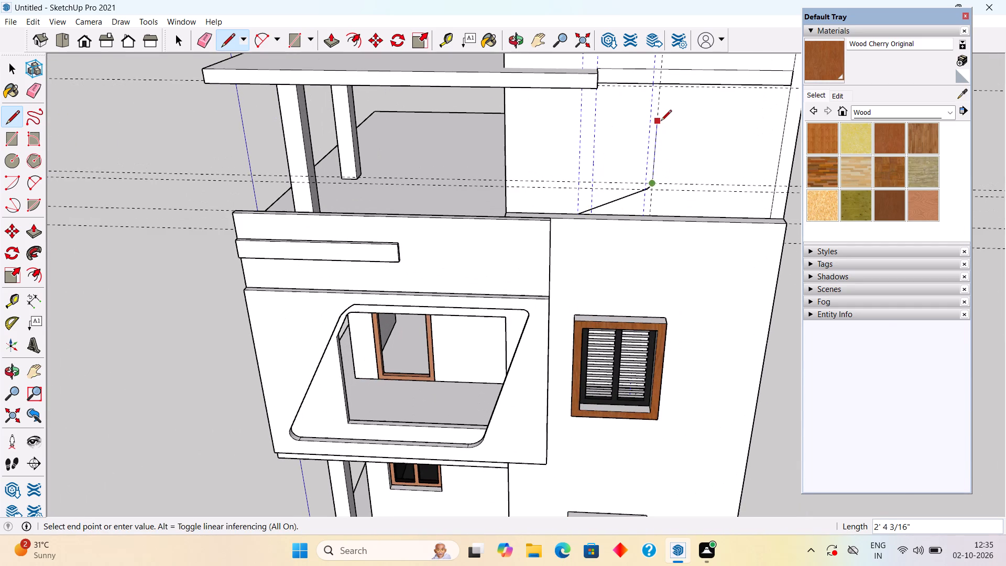
pyautogui.click(661, 122)
# Draw a two-point arc from the vertical line's upper end to the inner vertical guide, bulging outward to round the profile's upper corner.
pyautogui.scroll(4, 661, 122)
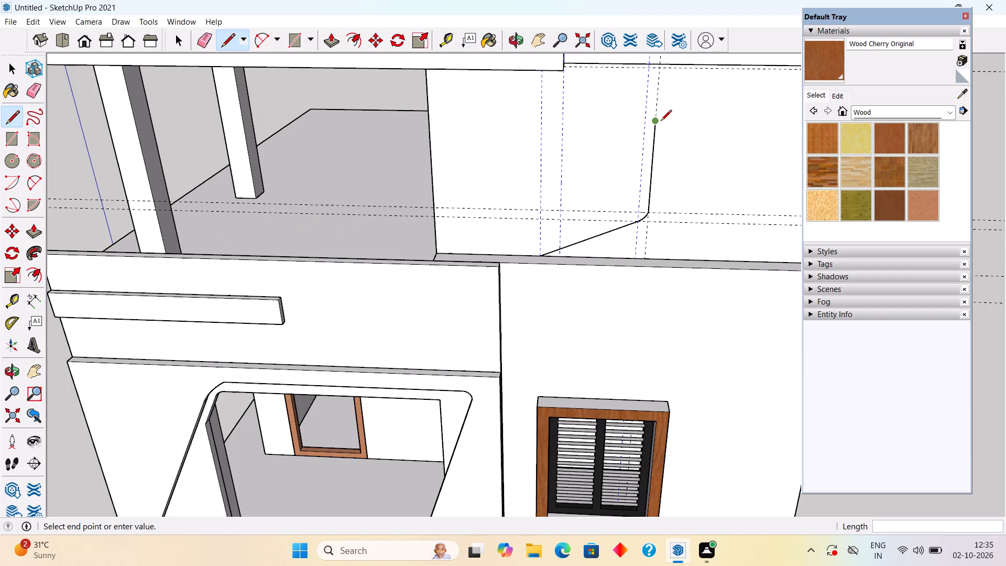
pyautogui.press('a')
pyautogui.click(660, 124)
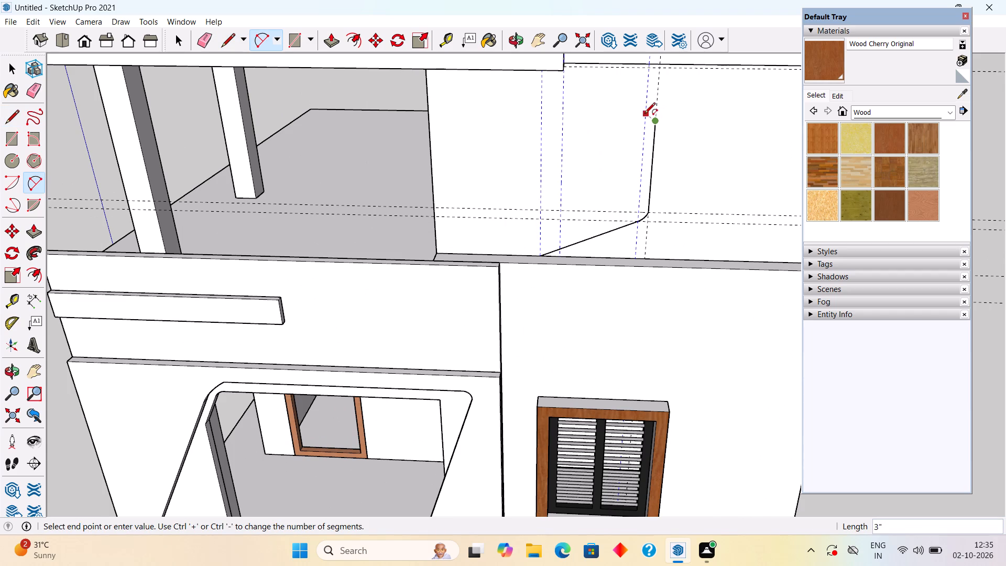
pyautogui.scroll(5, 643, 114)
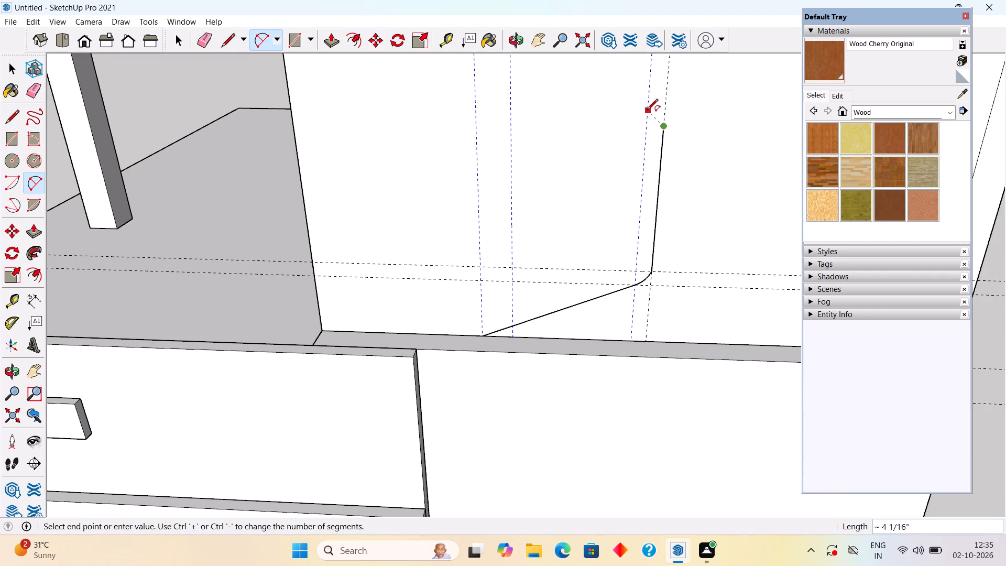
pyautogui.click(651, 106)
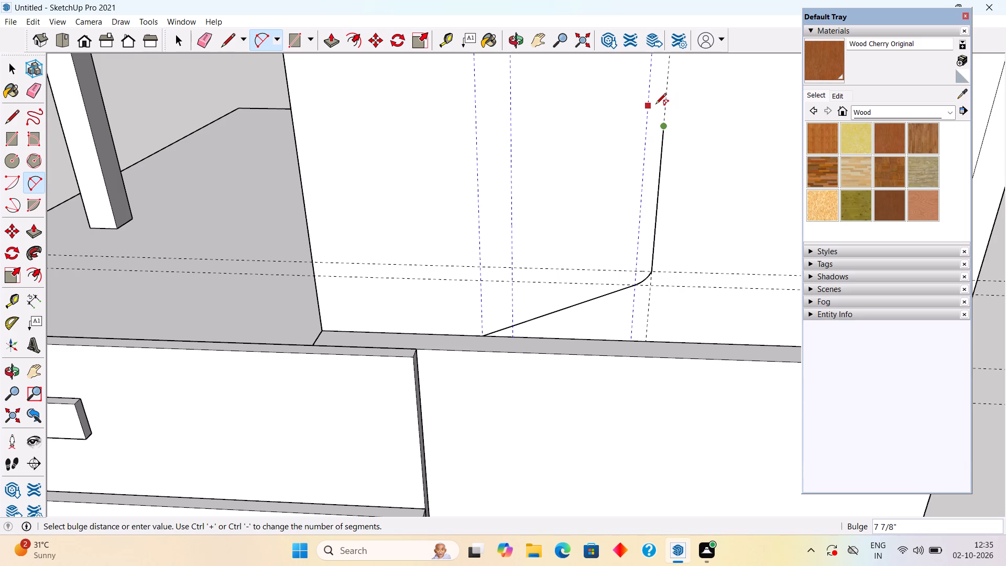
pyautogui.scroll(5, 653, 110)
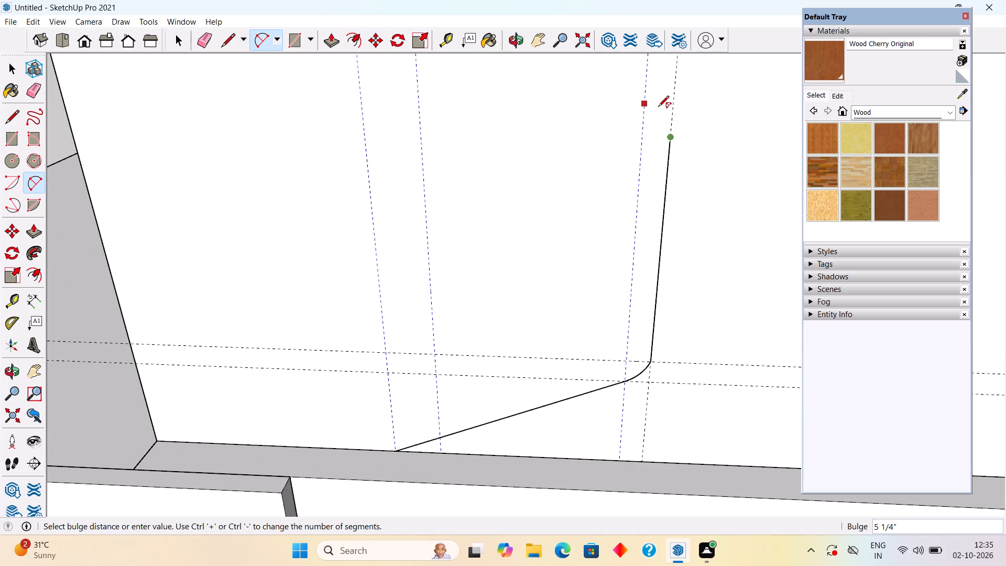
pyautogui.click(665, 104)
# Draw a sloping line about 2' 4" long from the upper arc's end to the roof slab's notch corner on the vertical guide.
pyautogui.scroll(1, 649, 107)
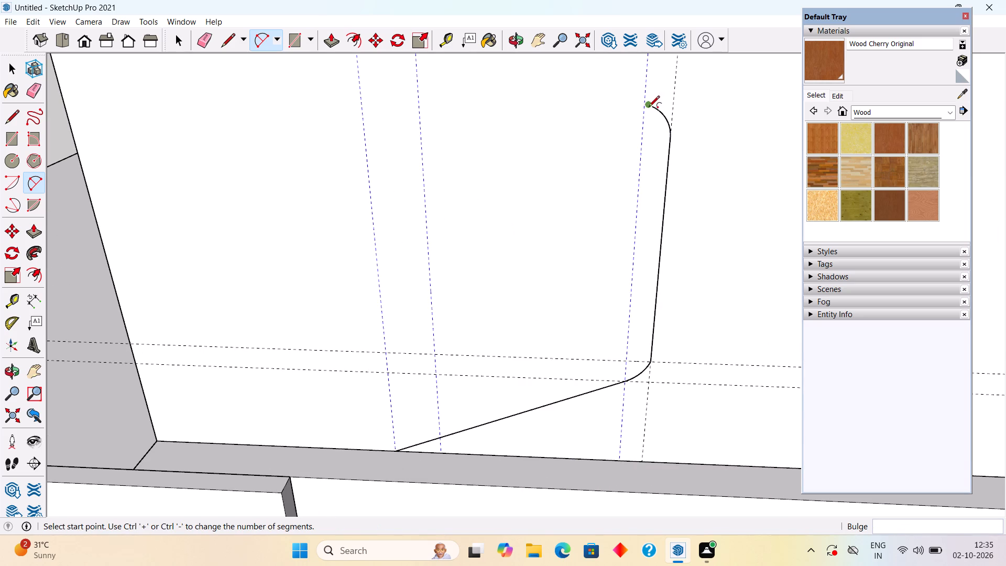
pyautogui.scroll(1, 649, 107)
pyautogui.scroll(-14, 649, 107)
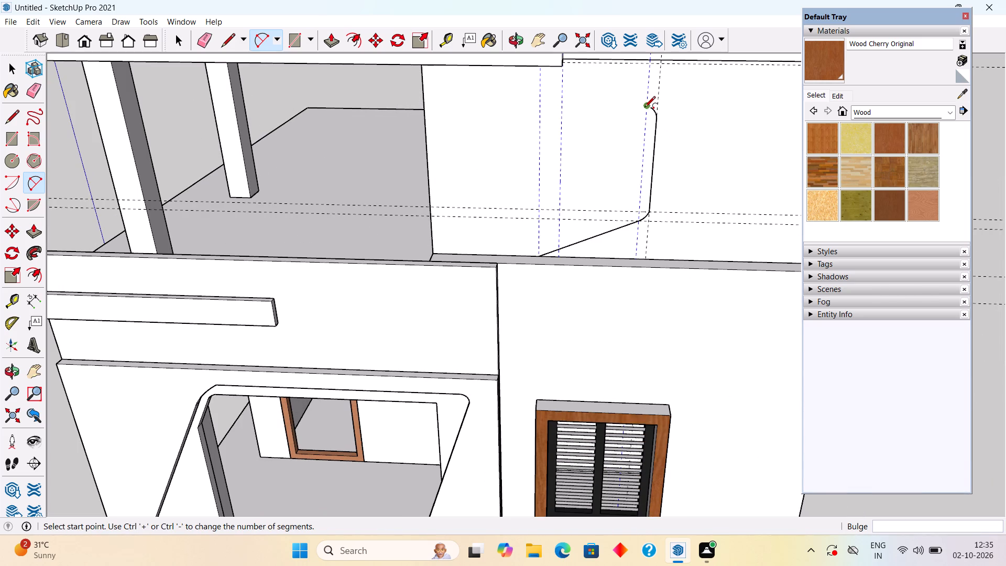
pyautogui.press('l')
pyautogui.click(652, 106)
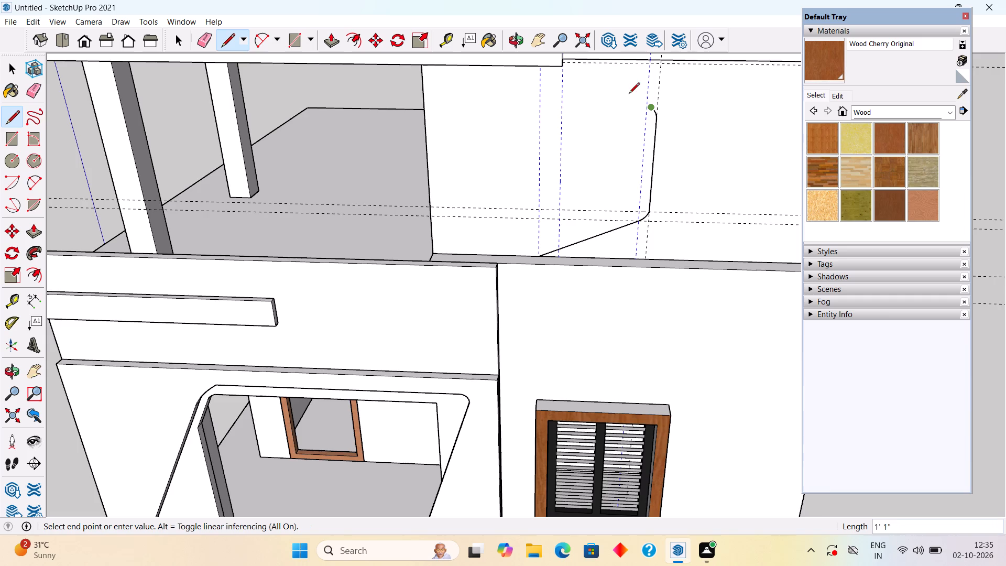
pyautogui.scroll(7, 592, 73)
pyautogui.scroll(-10, 571, 67)
pyautogui.scroll(2, 562, 66)
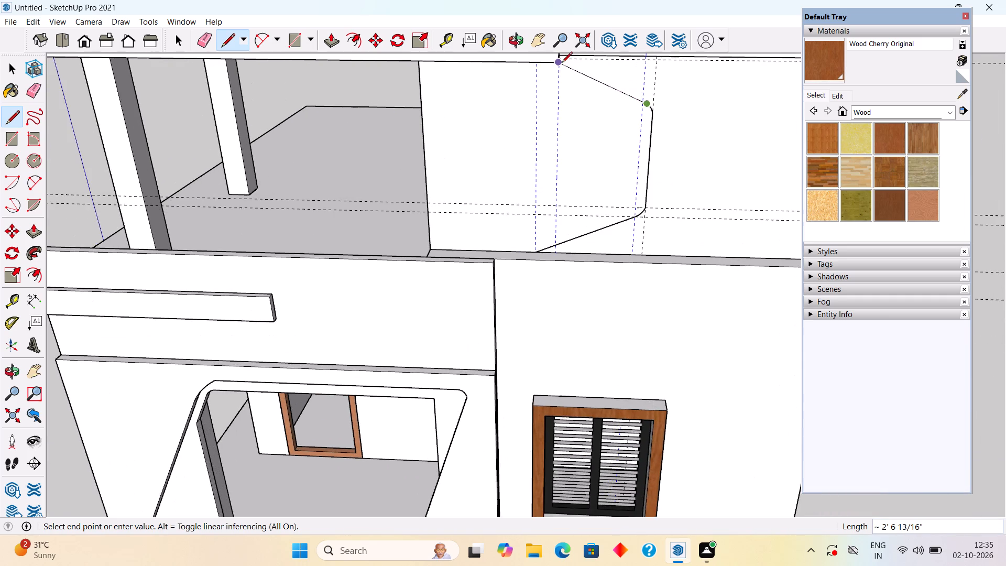
pyautogui.scroll(6, 564, 60)
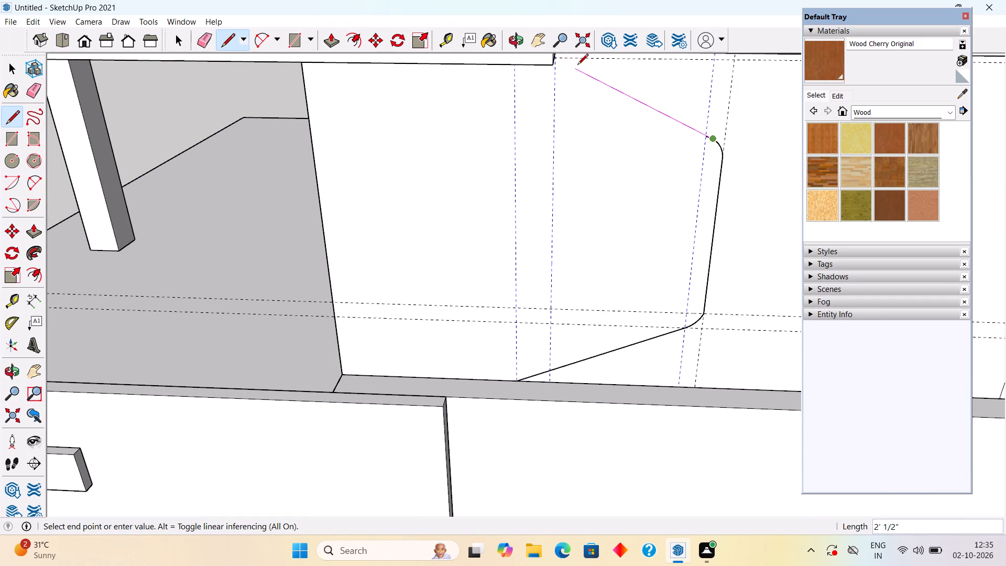
pyautogui.scroll(4, 576, 66)
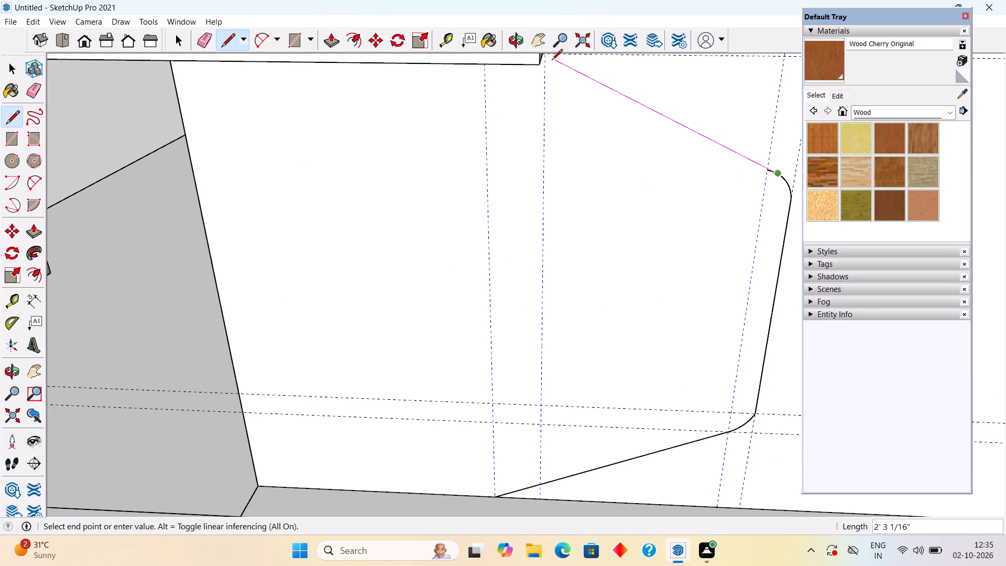
pyautogui.scroll(2, 546, 57)
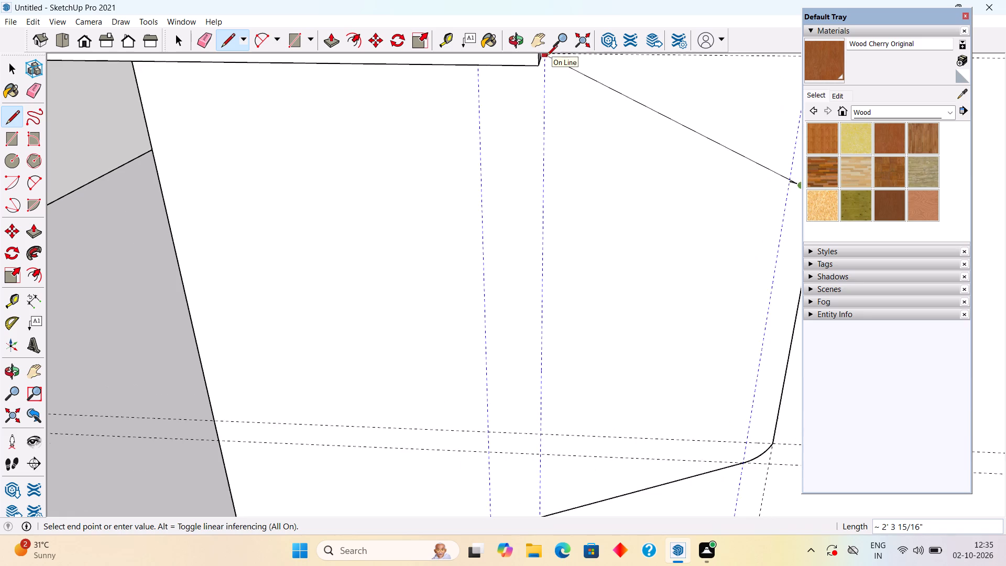
pyautogui.scroll(1, 546, 57)
pyautogui.click(546, 57)
pyautogui.scroll(-1, 548, 57)
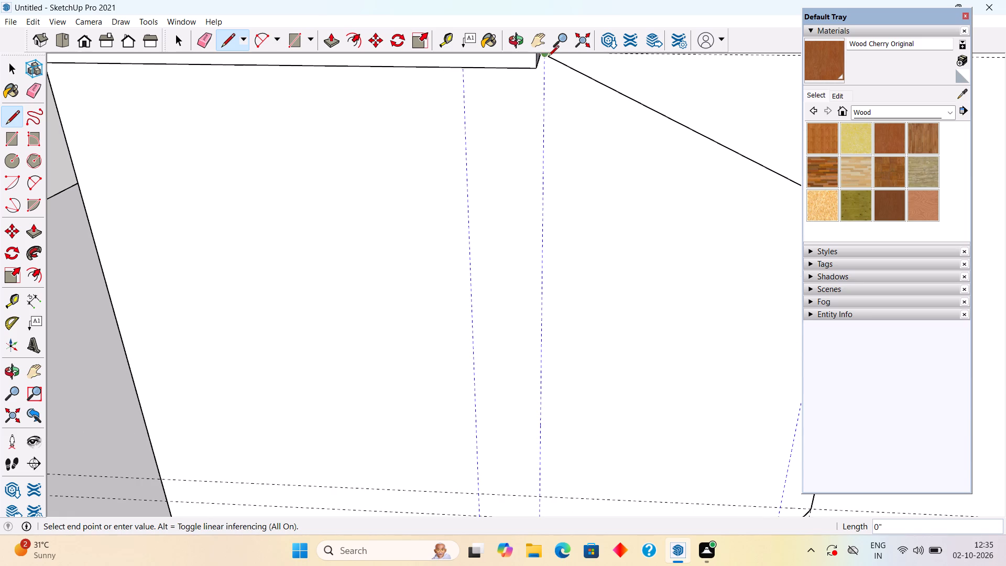
pyautogui.scroll(-11, 548, 57)
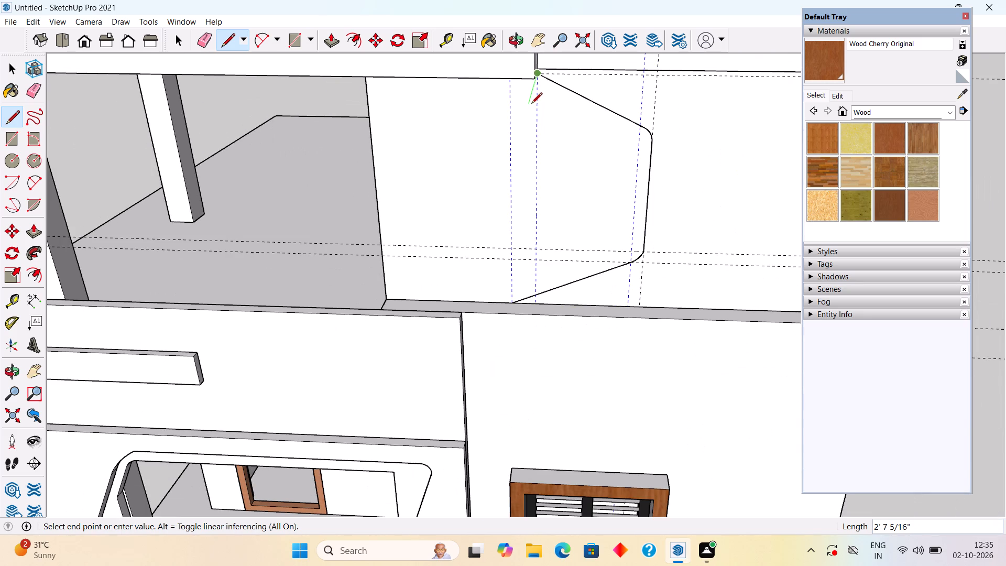
pyautogui.press('space')
# Examine whether the profile outline forms a separate face on the tall front wall, including where it meets the roof slab.
pyautogui.scroll(5, 548, 71)
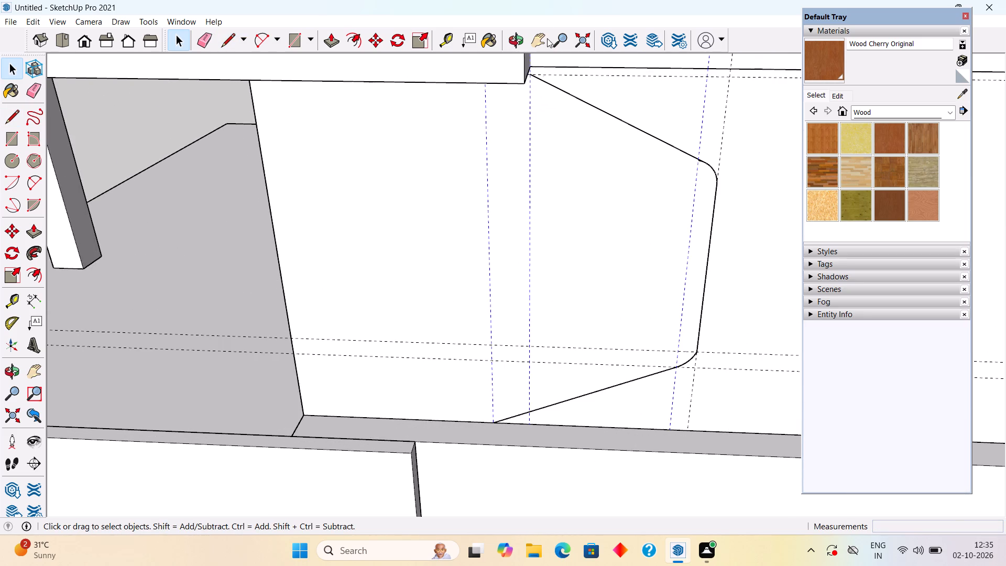
pyautogui.moveTo(500, 88); pyautogui.dragTo(297, 117, button='middle')
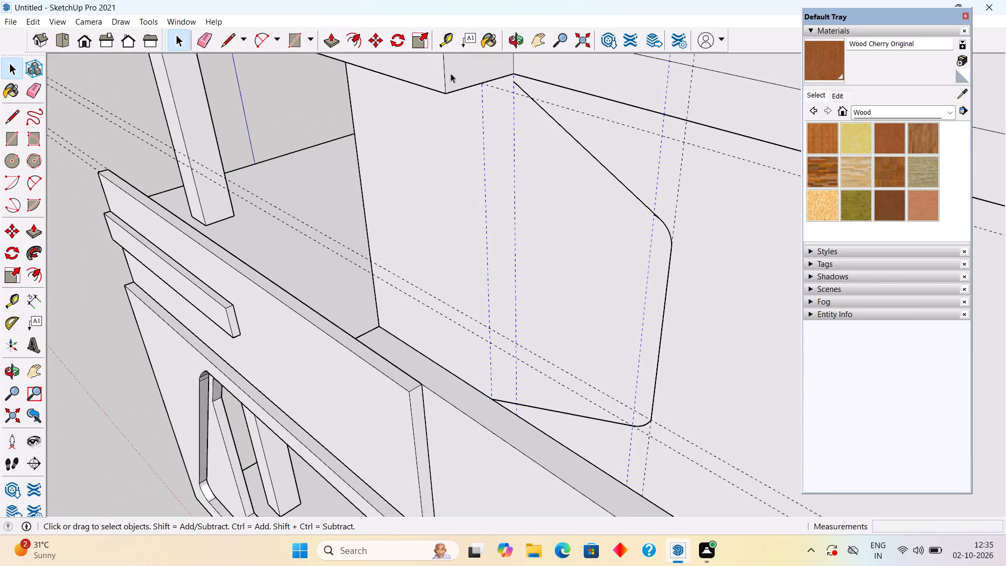
pyautogui.scroll(1, 490, 95)
pyautogui.moveTo(490, 95); pyautogui.dragTo(490, 96, button='middle')
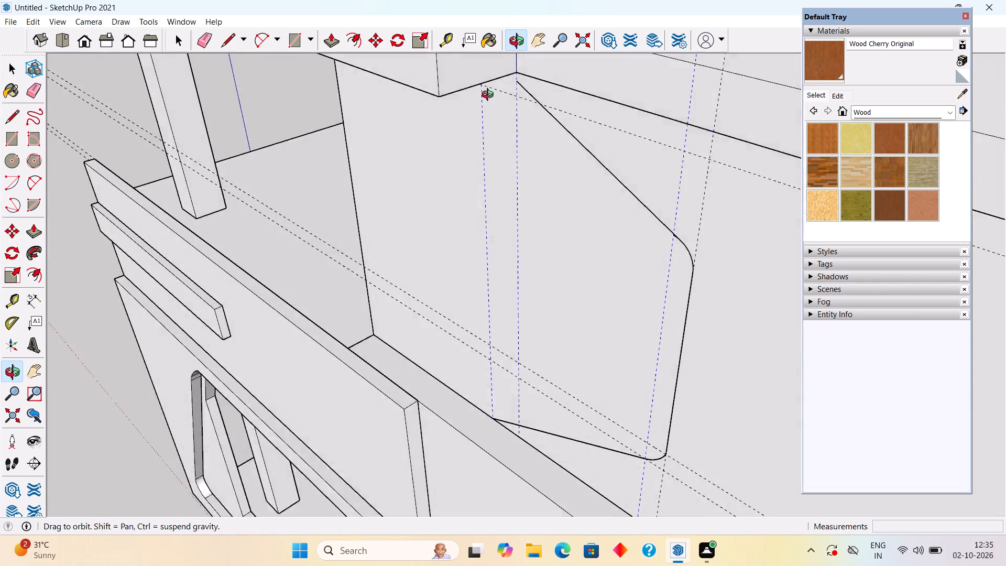
pyautogui.moveTo(490, 96); pyautogui.dragTo(491, 111, button='middle')
pyautogui.scroll(-19, 490, 115)
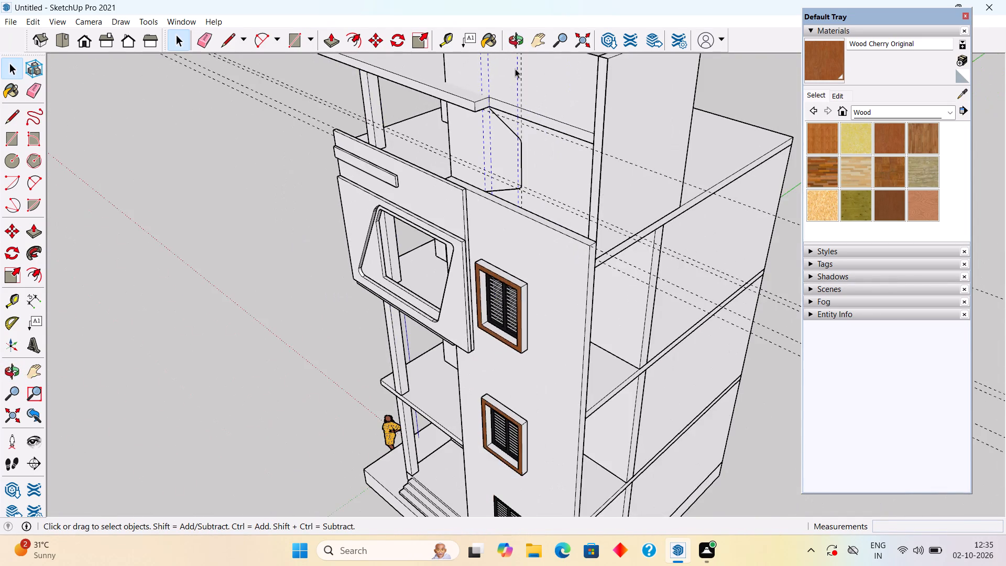
pyautogui.scroll(4, 513, 70)
pyautogui.click(511, 93)
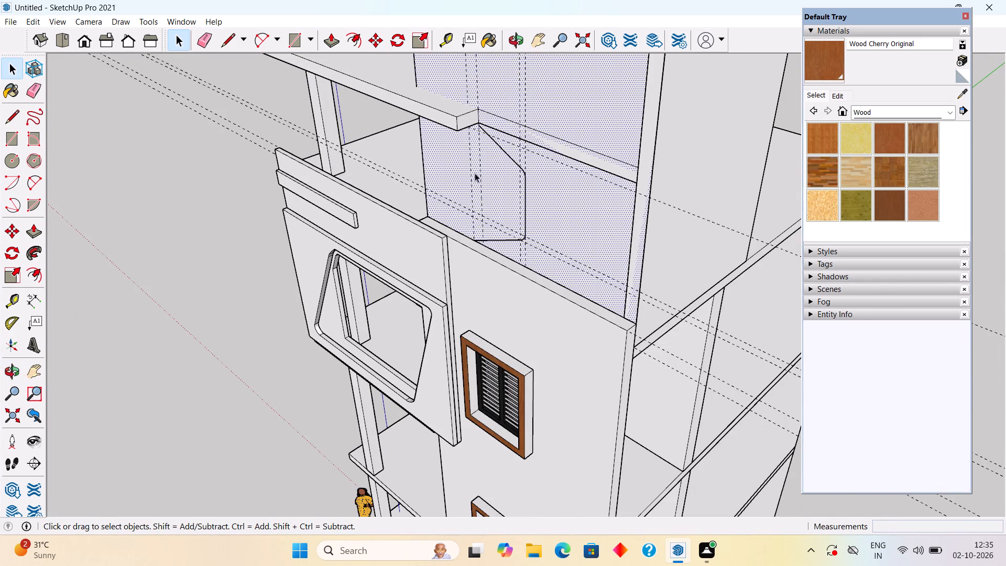
pyautogui.scroll(3, 476, 170)
pyautogui.tripleClick(500, 178)
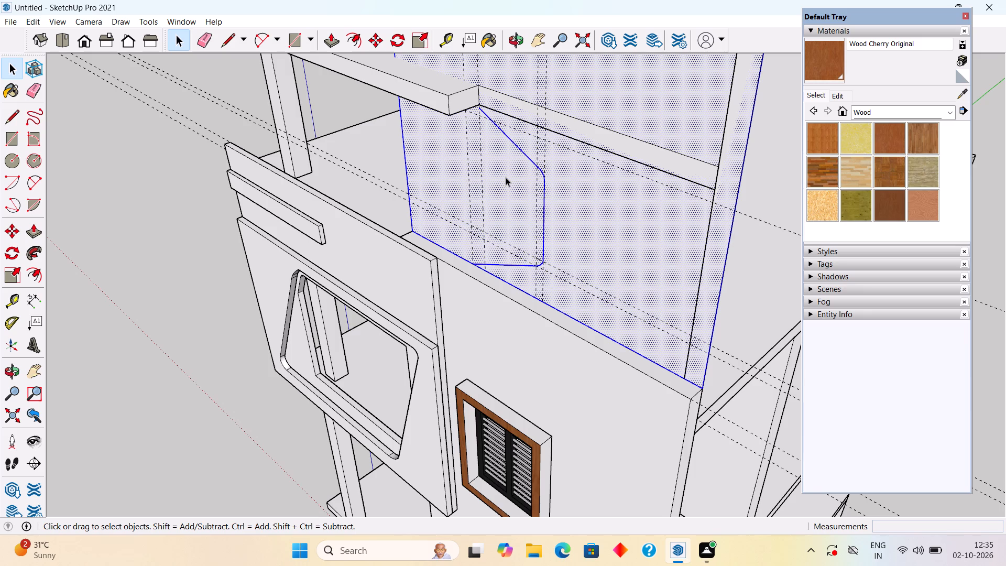
pyautogui.click(506, 177)
pyautogui.tripleClick(507, 176)
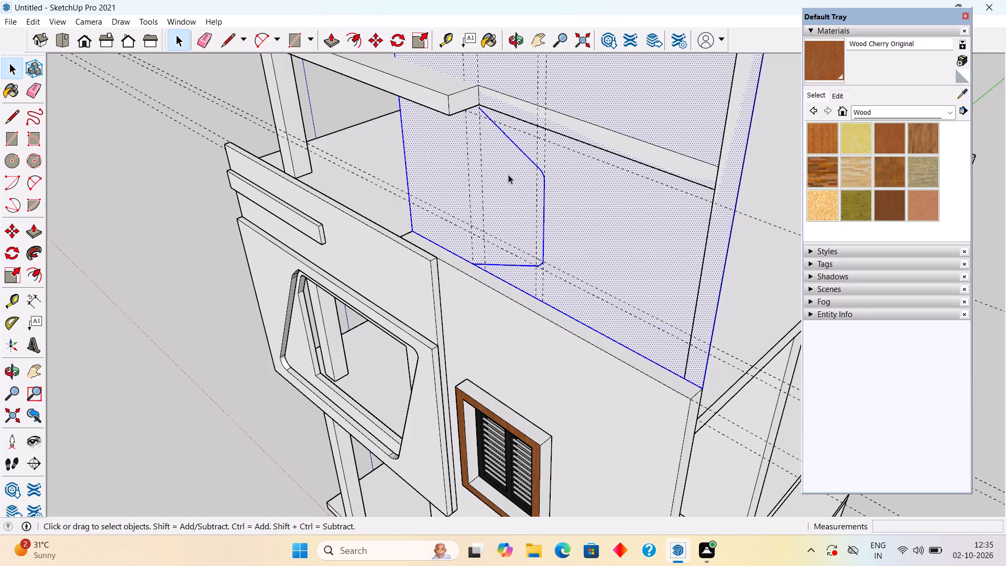
pyautogui.doubleClick(508, 175)
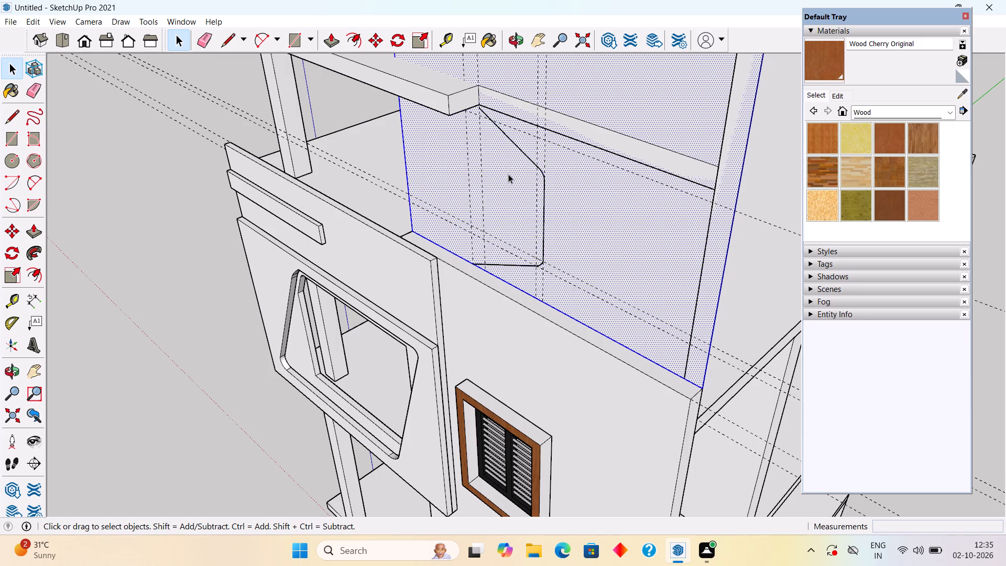
pyautogui.scroll(-6, 474, 221)
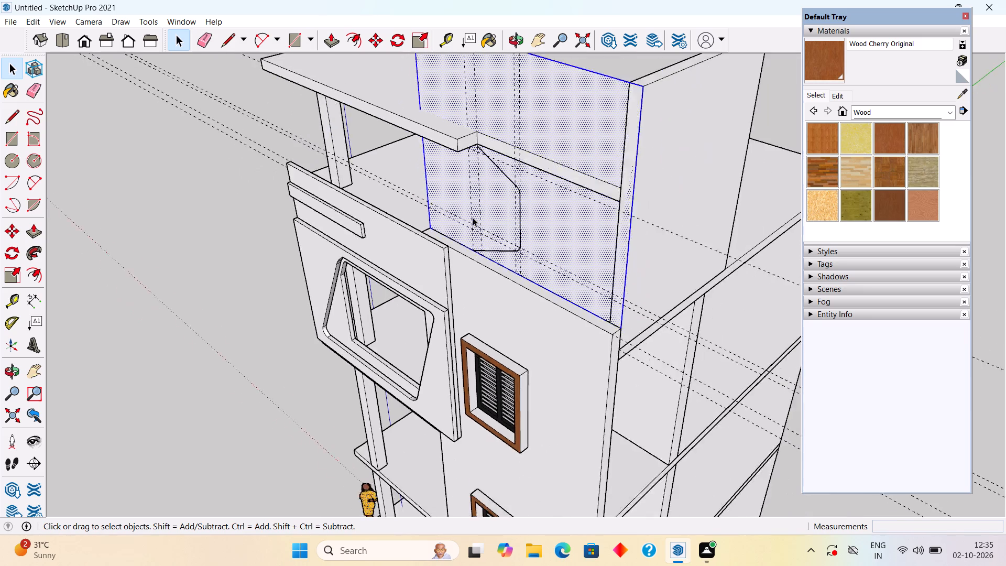
pyautogui.scroll(-2, 473, 217)
pyautogui.scroll(5, 538, 222)
pyautogui.click(538, 222)
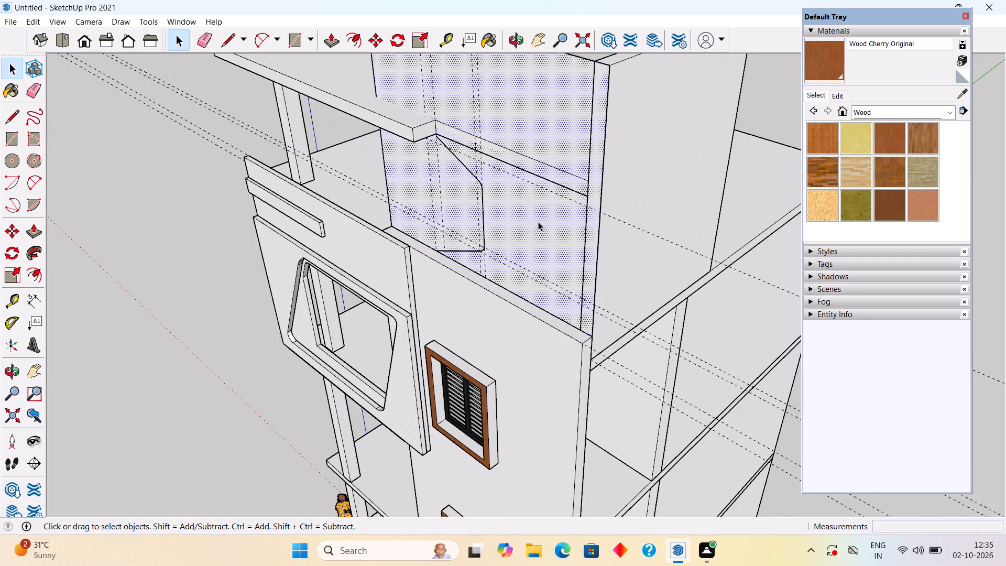
pyautogui.moveTo(438, 196); pyautogui.dragTo(494, 219, button='middle')
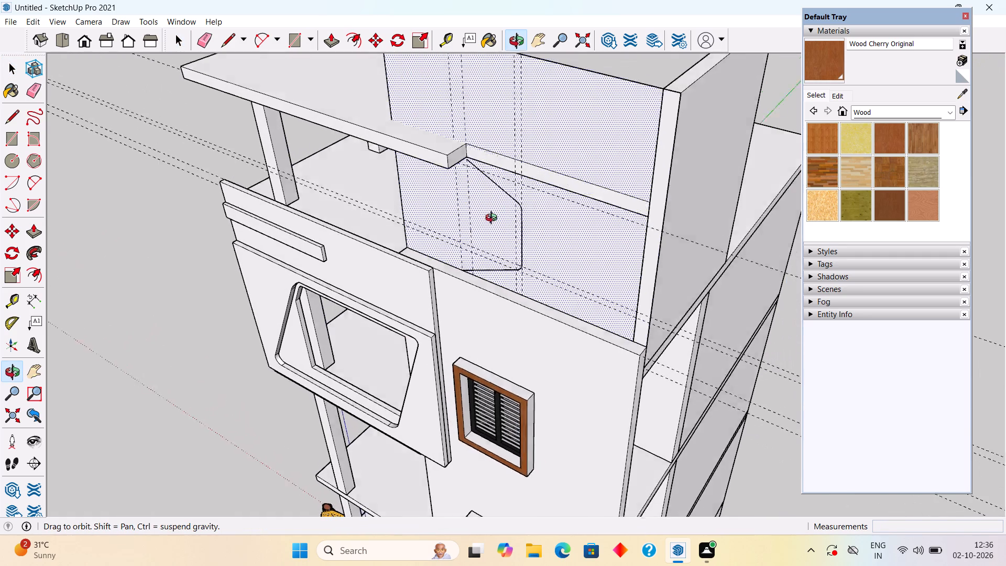
pyautogui.moveTo(494, 219); pyautogui.dragTo(495, 221, button='middle')
pyautogui.scroll(9, 492, 171)
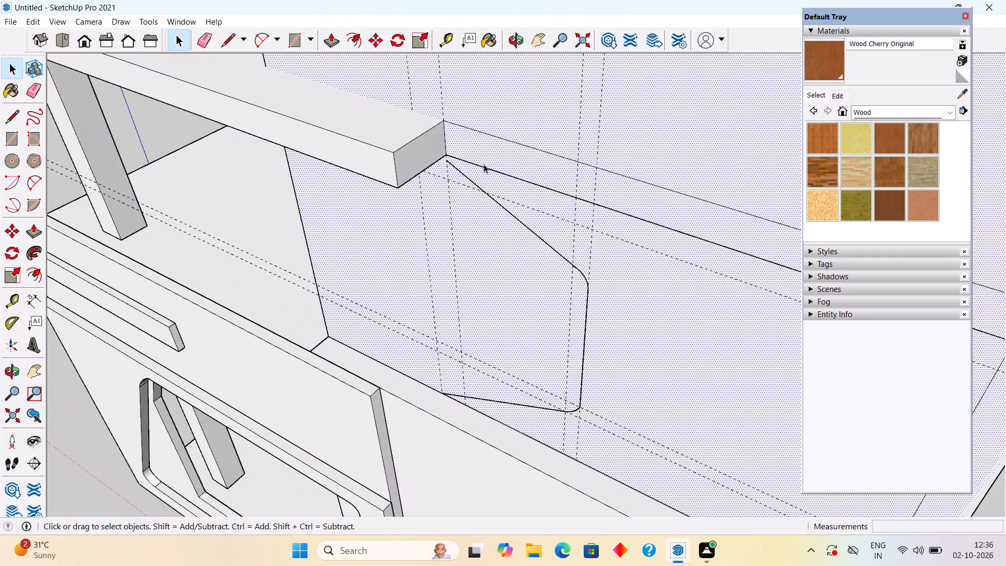
# Open the roof slab for editing and push its recessed edge face along the tall front wall inward about 4' 11 5/16".
pyautogui.click(488, 170)
pyautogui.scroll(-4, 489, 169)
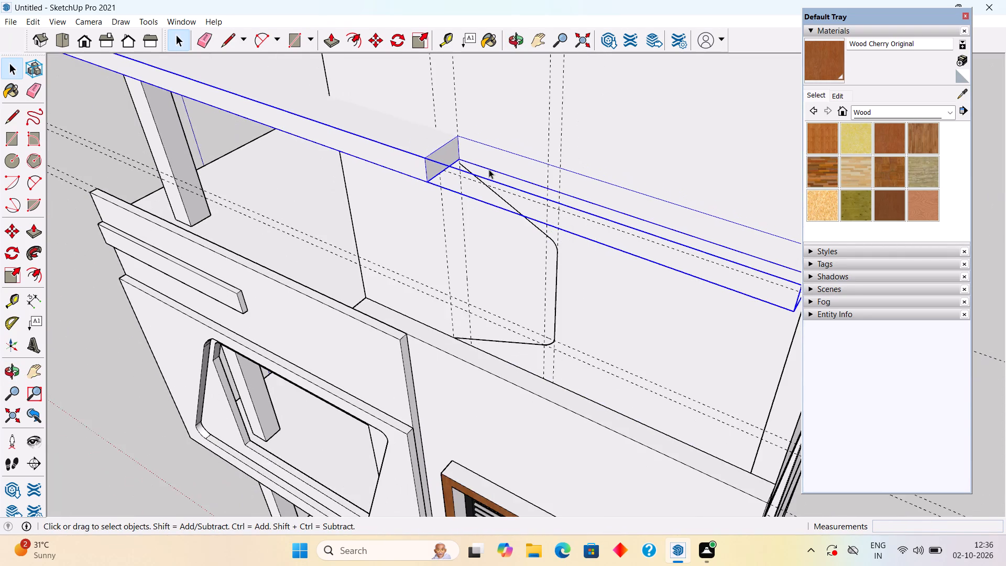
pyautogui.scroll(-3, 489, 169)
pyautogui.scroll(-5, 572, 207)
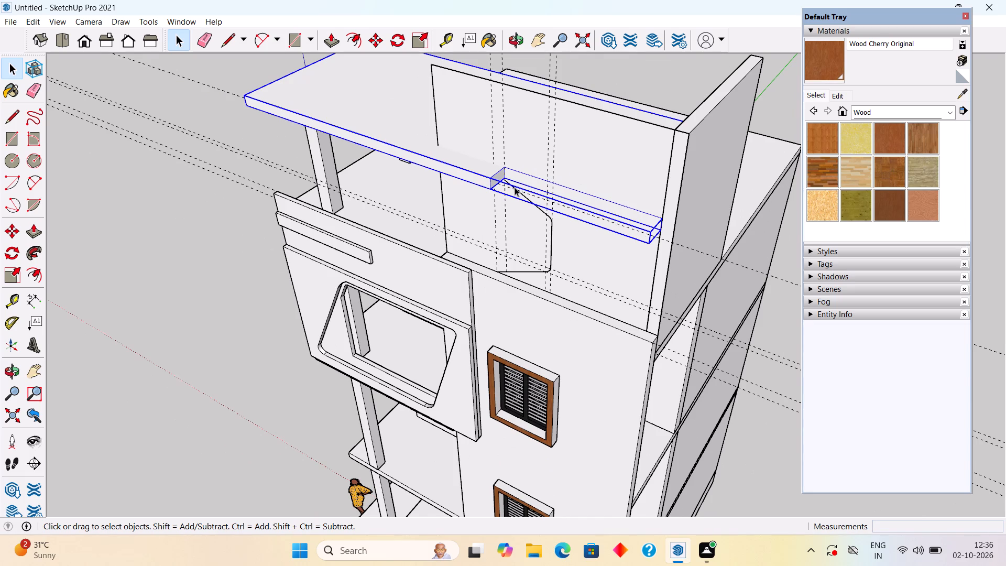
pyautogui.moveTo(722, 180); pyautogui.dragTo(174, 209, button='middle')
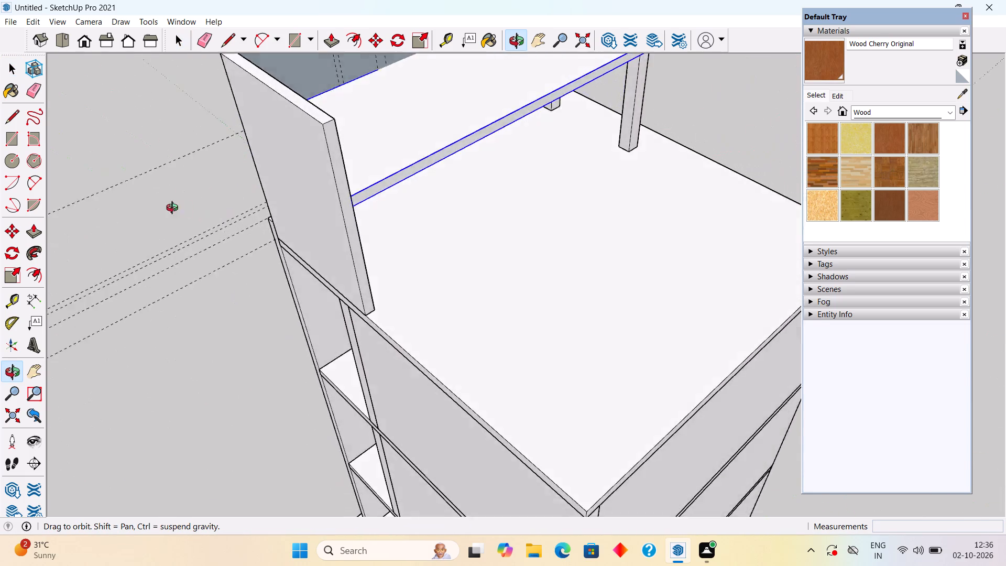
pyautogui.moveTo(174, 209); pyautogui.dragTo(584, 221, button='middle')
pyautogui.scroll(2, 493, 289)
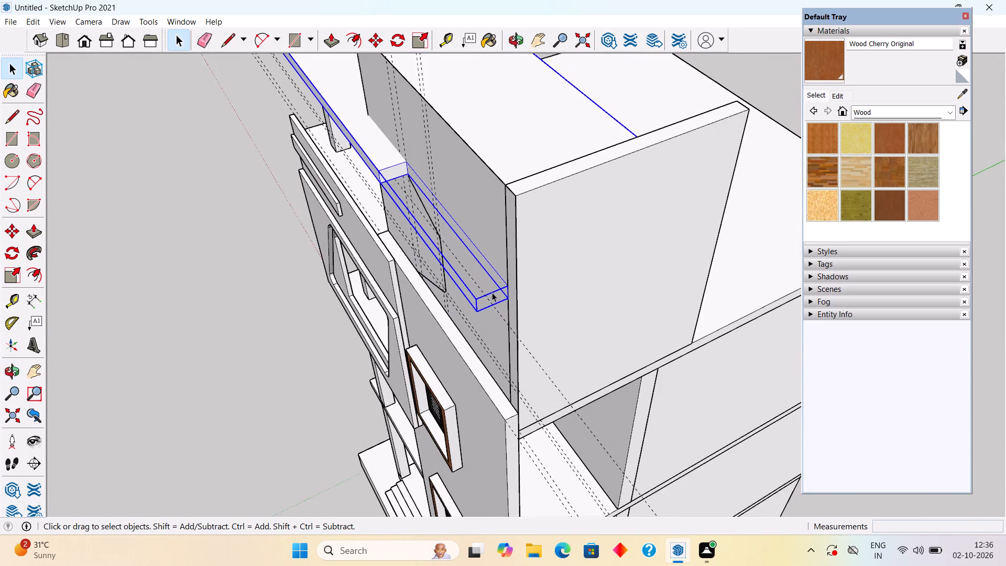
pyautogui.scroll(1, 492, 292)
pyautogui.scroll(4, 451, 246)
pyautogui.click(360, 128)
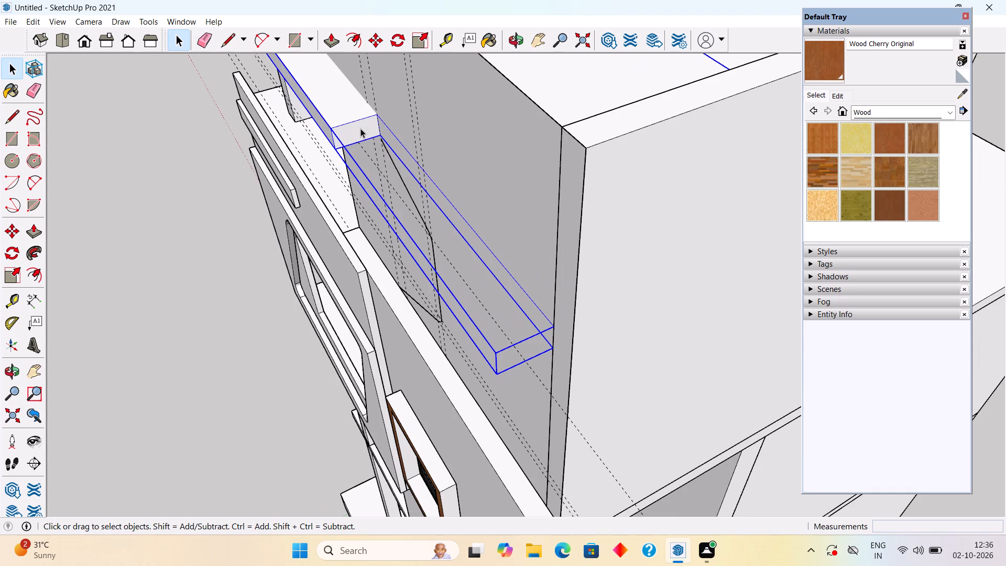
pyautogui.tripleClick(360, 135)
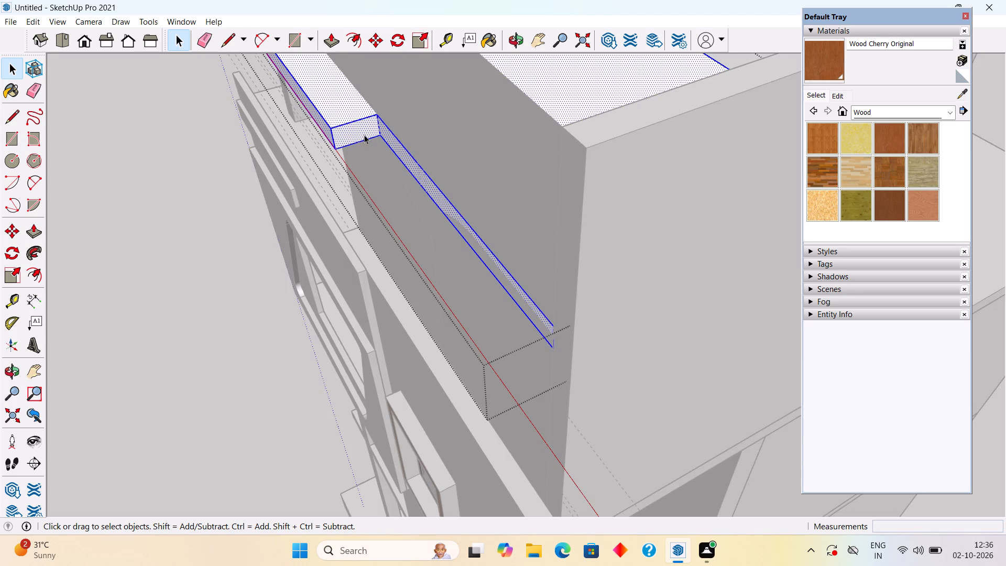
pyautogui.press('p')
pyautogui.click(420, 170)
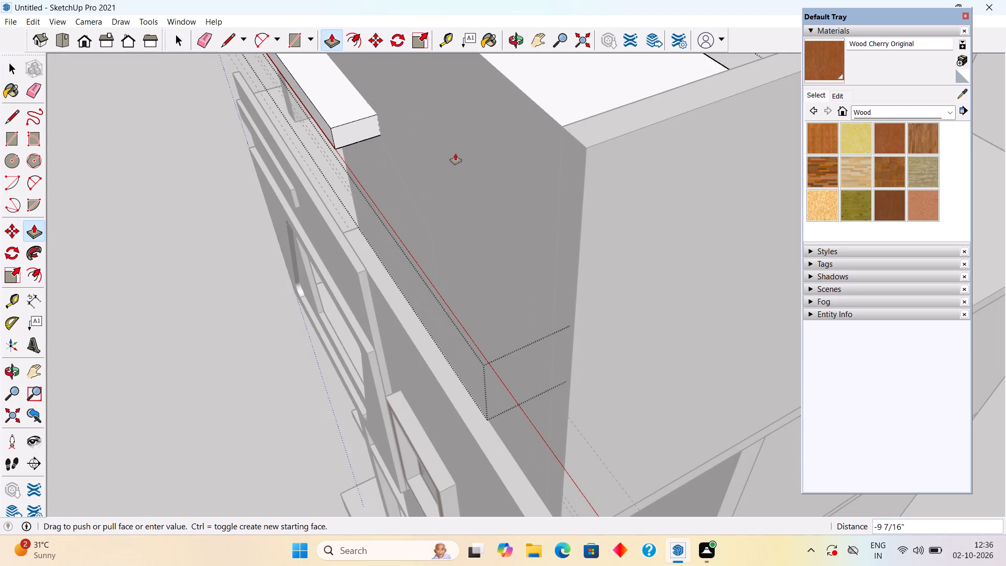
pyautogui.click(627, 91)
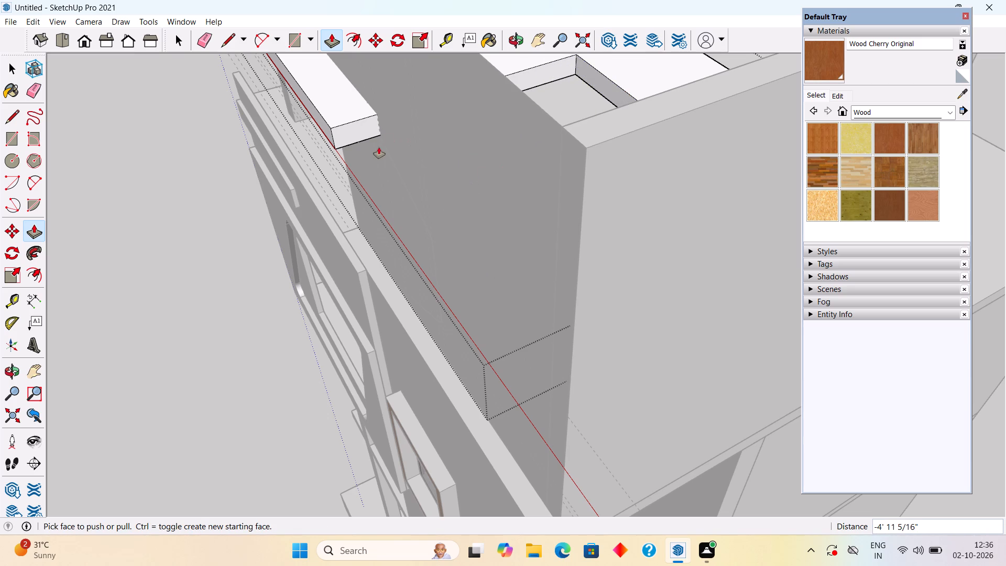
pyautogui.press('Escape')
pyautogui.press('space')
pyautogui.click(286, 151)
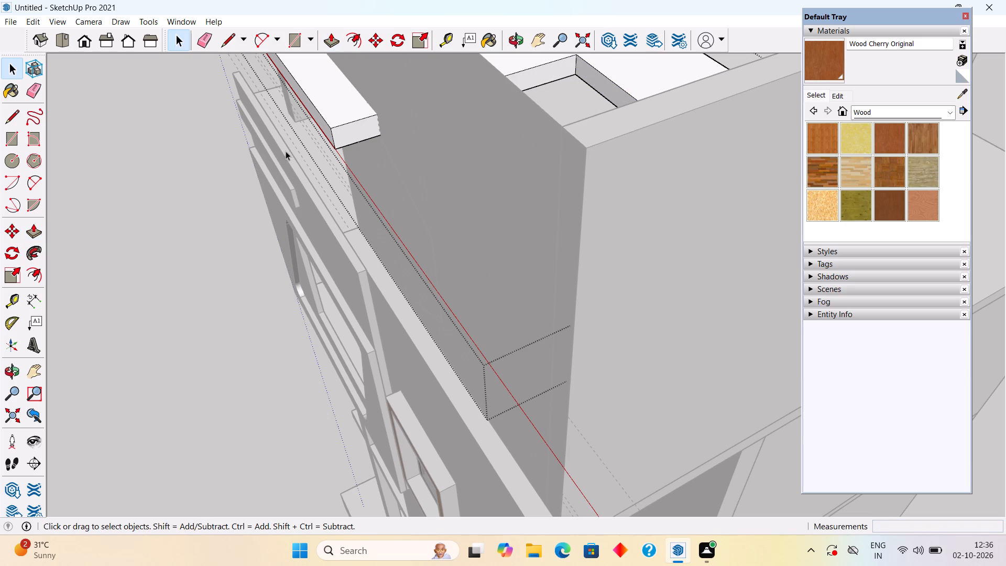
# Open the roof slab for editing and trace a 6" line along its end face's edge against the tall front wall.
pyautogui.moveTo(441, 275); pyautogui.dragTo(663, 310, button='middle')
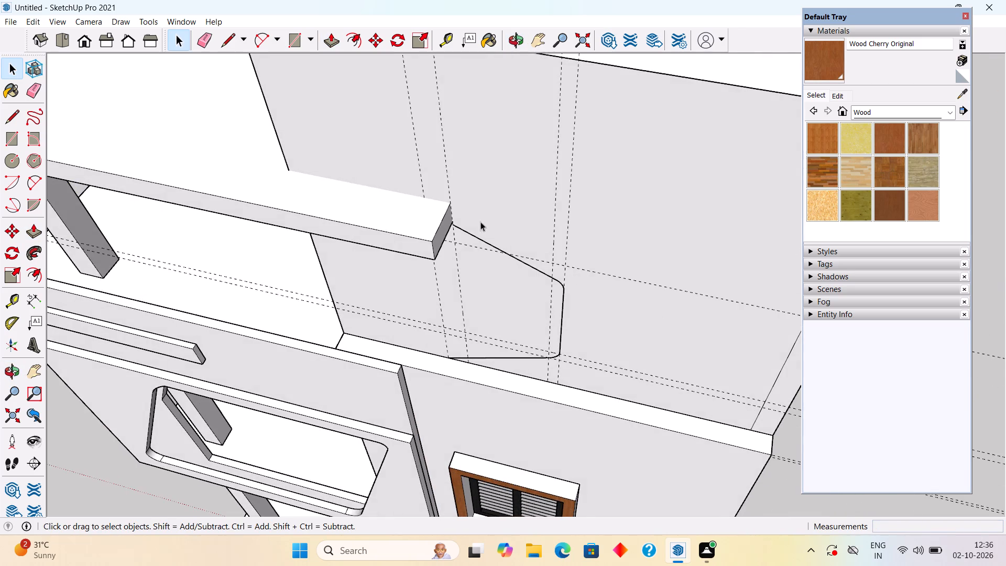
pyautogui.scroll(5, 481, 222)
pyautogui.scroll(4, 438, 220)
pyautogui.moveTo(427, 211); pyautogui.dragTo(236, 240, button='middle')
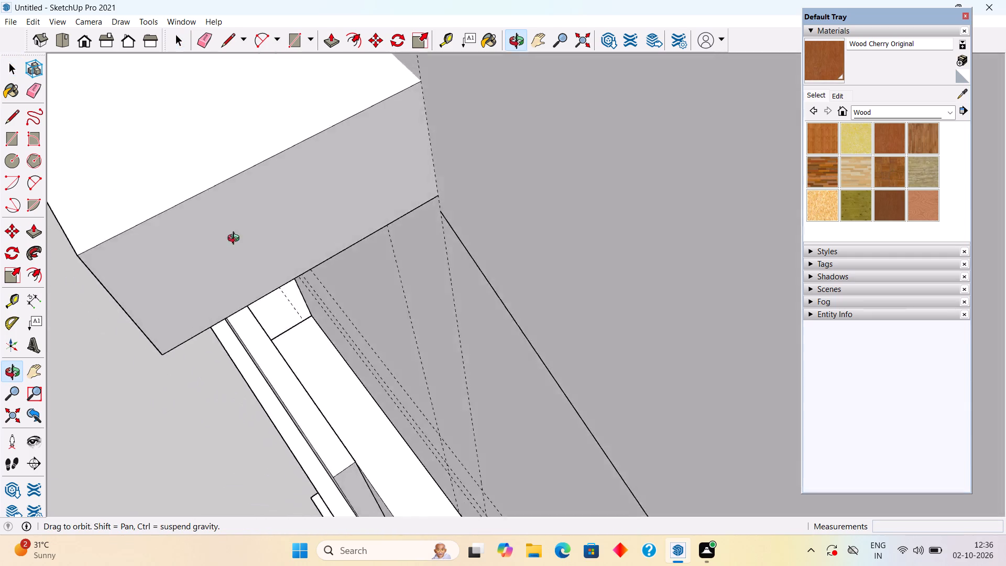
pyautogui.moveTo(236, 240); pyautogui.dragTo(371, 253, button='middle')
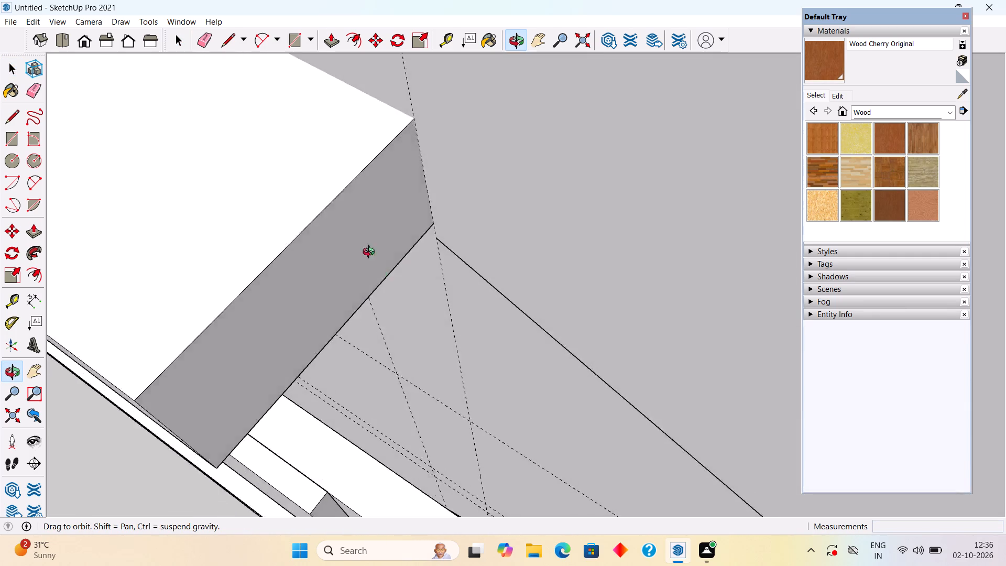
pyautogui.moveTo(371, 253); pyautogui.dragTo(327, 249, button='middle')
pyautogui.scroll(4, 495, 236)
pyautogui.scroll(-2, 414, 202)
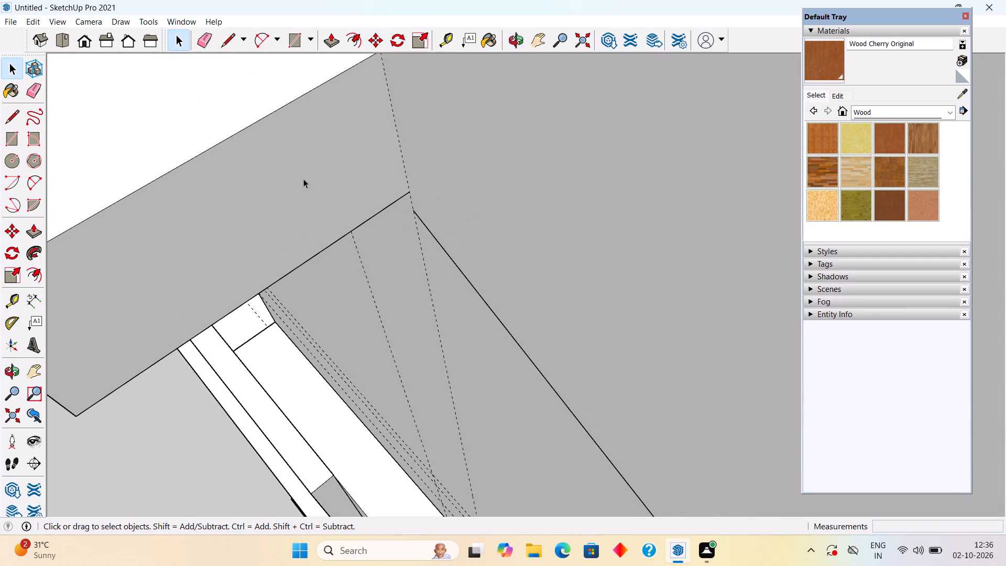
pyautogui.tripleClick(303, 178)
pyautogui.press('l')
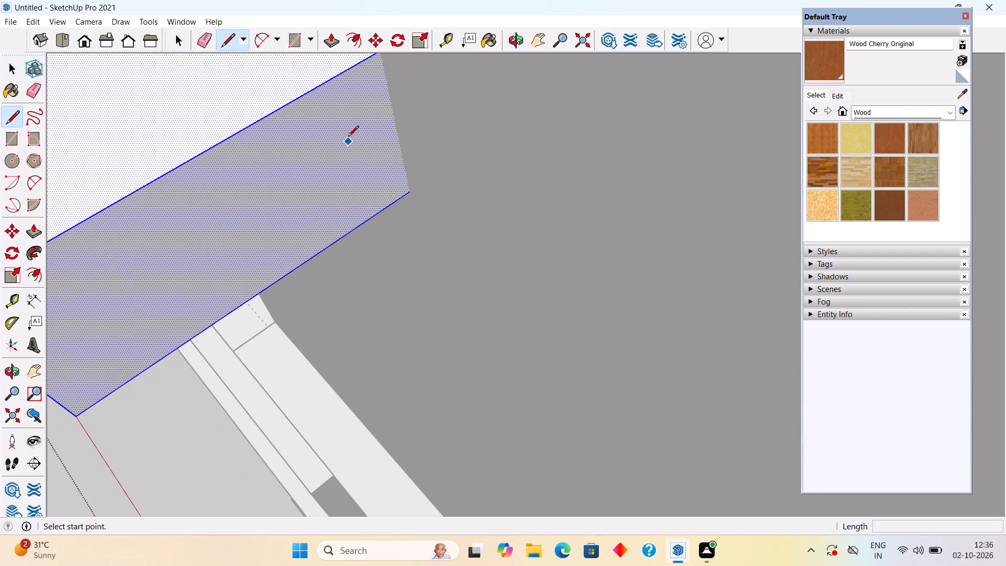
pyautogui.scroll(-5, 392, 93)
pyautogui.click(385, 70)
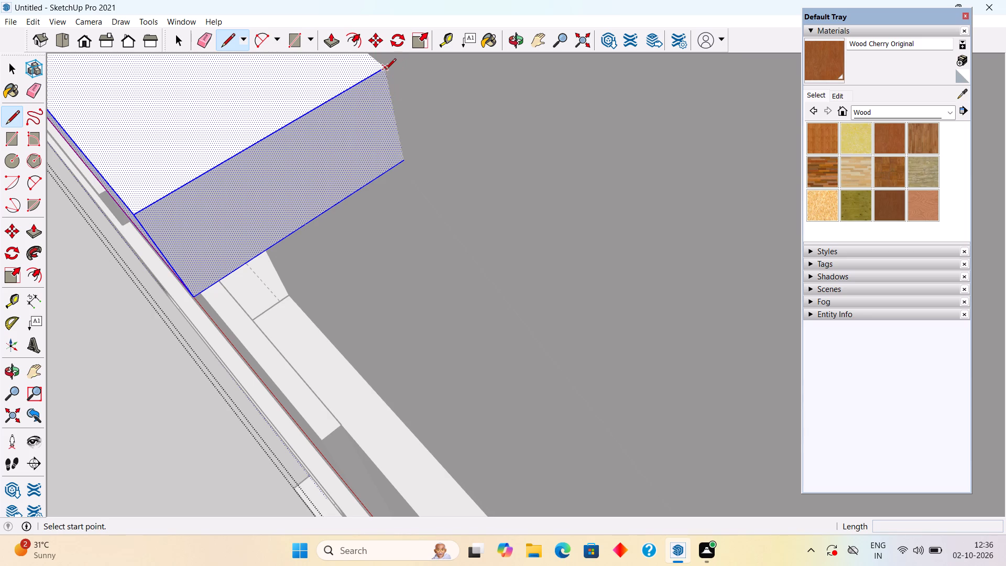
pyautogui.click(400, 157)
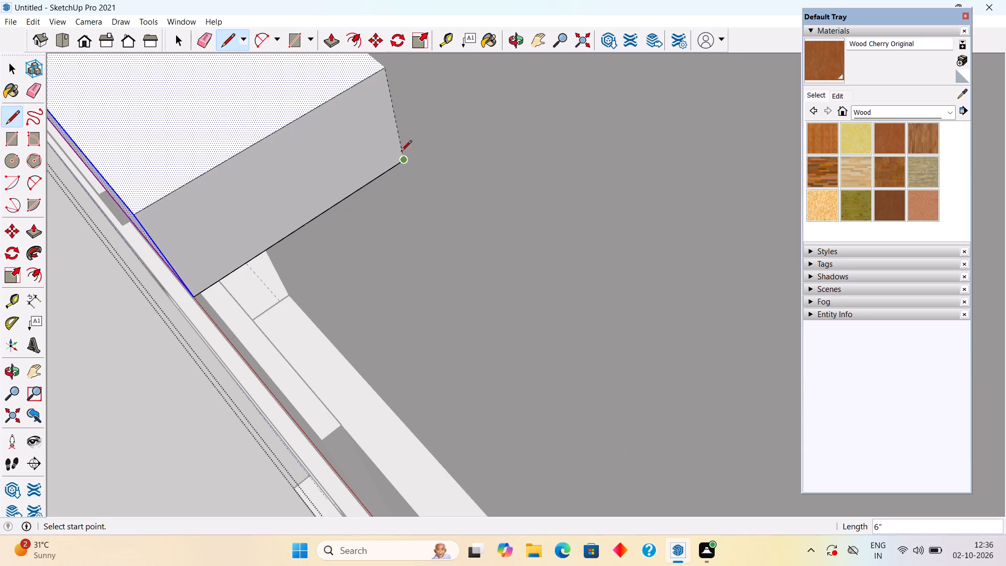
pyautogui.moveTo(401, 161); pyautogui.dragTo(401, 150)
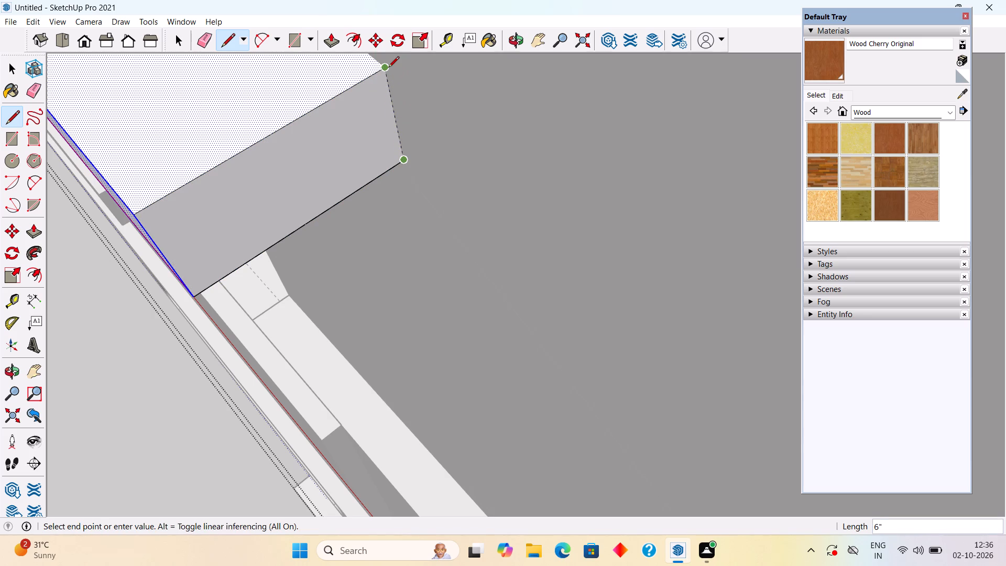
pyautogui.click(388, 68)
pyautogui.press('space')
pyautogui.click(322, 112)
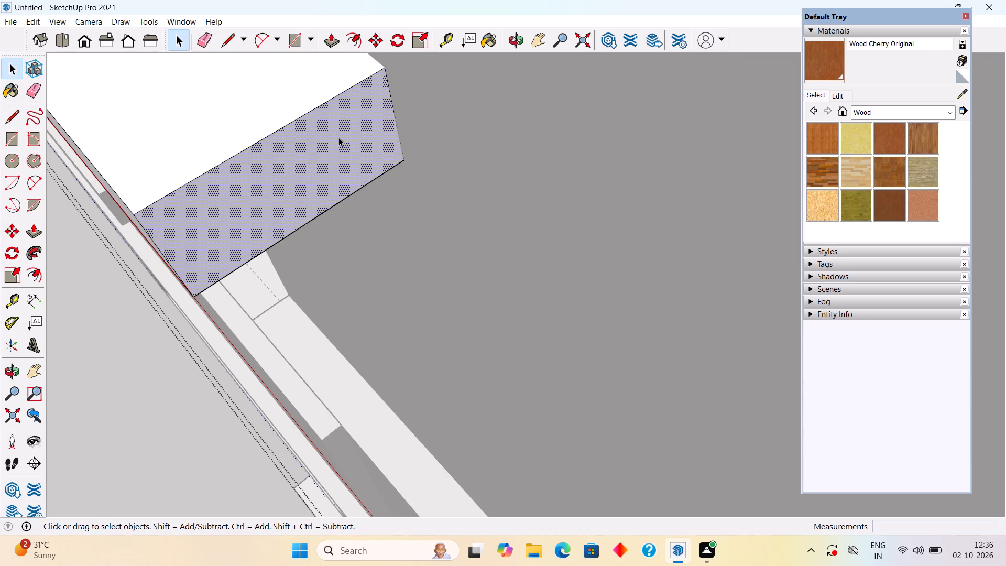
# Retrace the 6" edge of the slab's end face from top corner to bottom corner and close the slab's editing.
pyautogui.press('l')
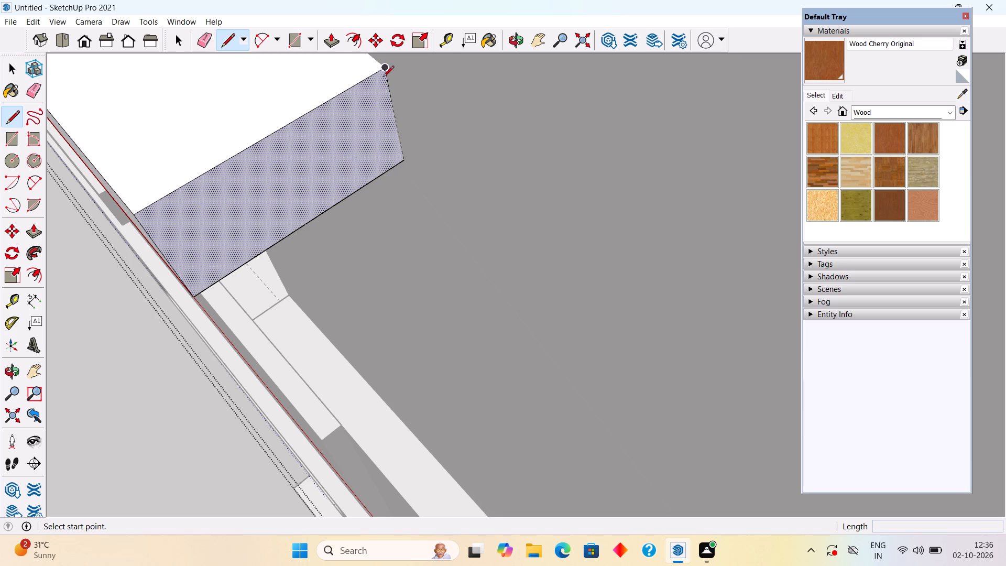
pyautogui.click(385, 72)
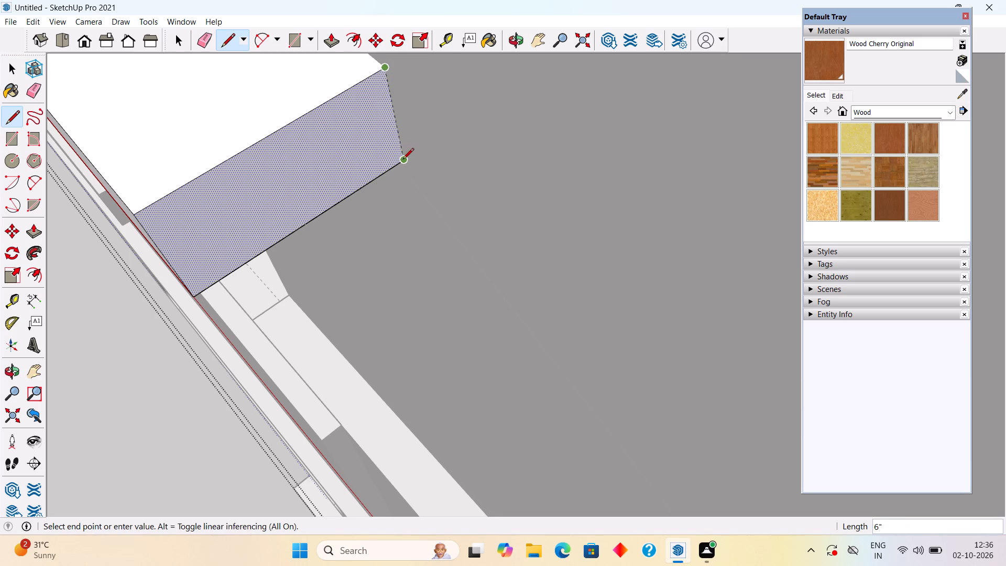
pyautogui.click(403, 160)
pyautogui.press('space')
pyautogui.scroll(-15, 390, 154)
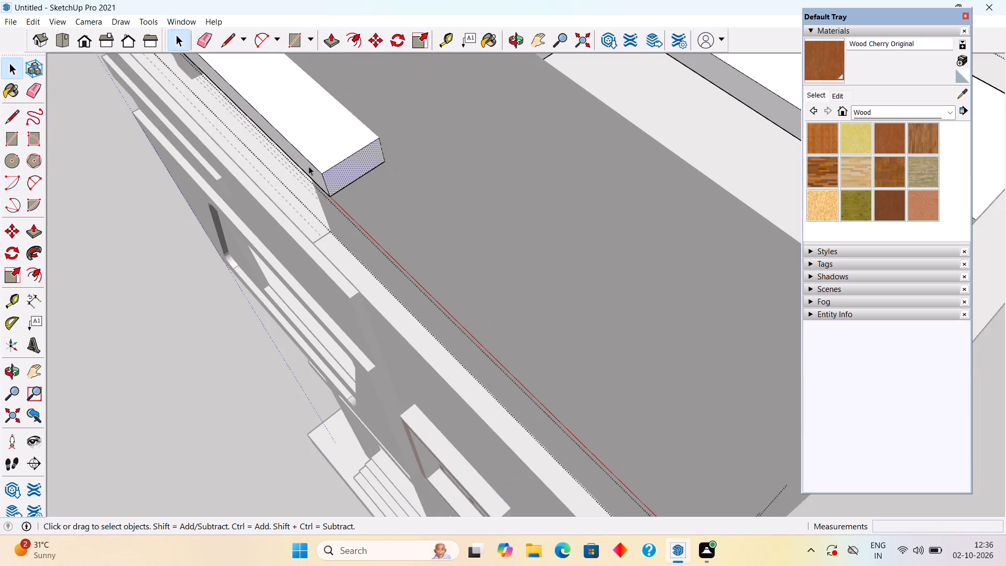
pyautogui.click(181, 295)
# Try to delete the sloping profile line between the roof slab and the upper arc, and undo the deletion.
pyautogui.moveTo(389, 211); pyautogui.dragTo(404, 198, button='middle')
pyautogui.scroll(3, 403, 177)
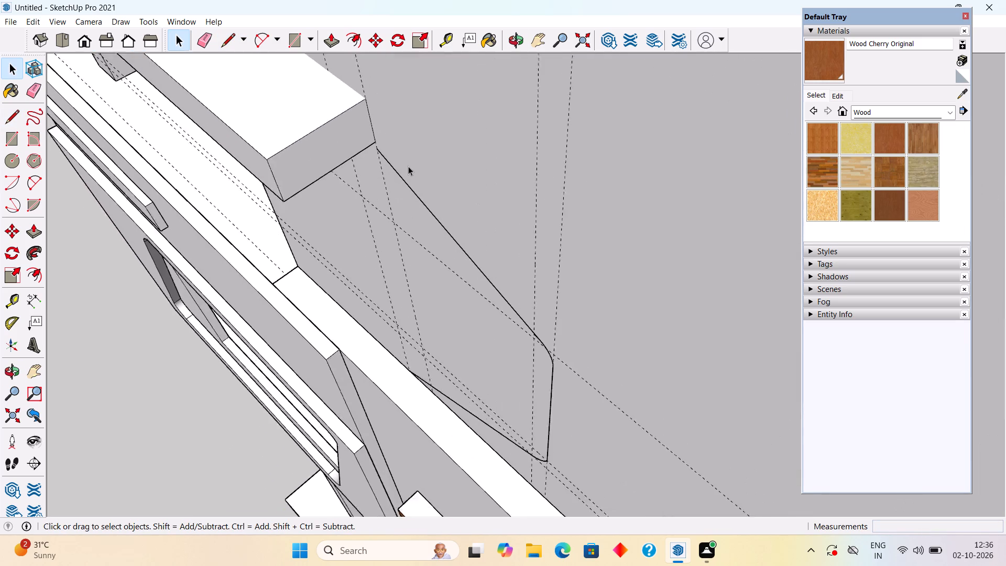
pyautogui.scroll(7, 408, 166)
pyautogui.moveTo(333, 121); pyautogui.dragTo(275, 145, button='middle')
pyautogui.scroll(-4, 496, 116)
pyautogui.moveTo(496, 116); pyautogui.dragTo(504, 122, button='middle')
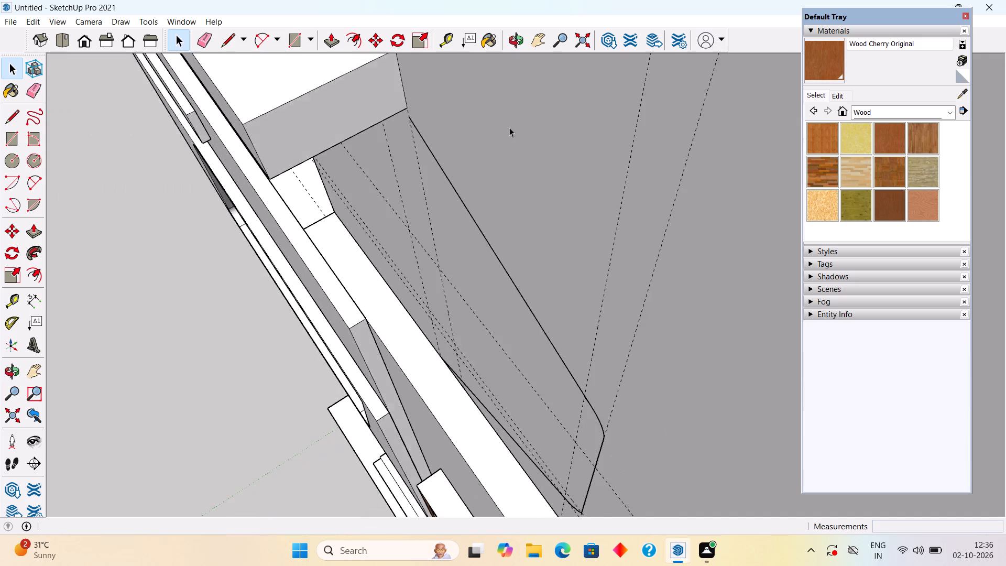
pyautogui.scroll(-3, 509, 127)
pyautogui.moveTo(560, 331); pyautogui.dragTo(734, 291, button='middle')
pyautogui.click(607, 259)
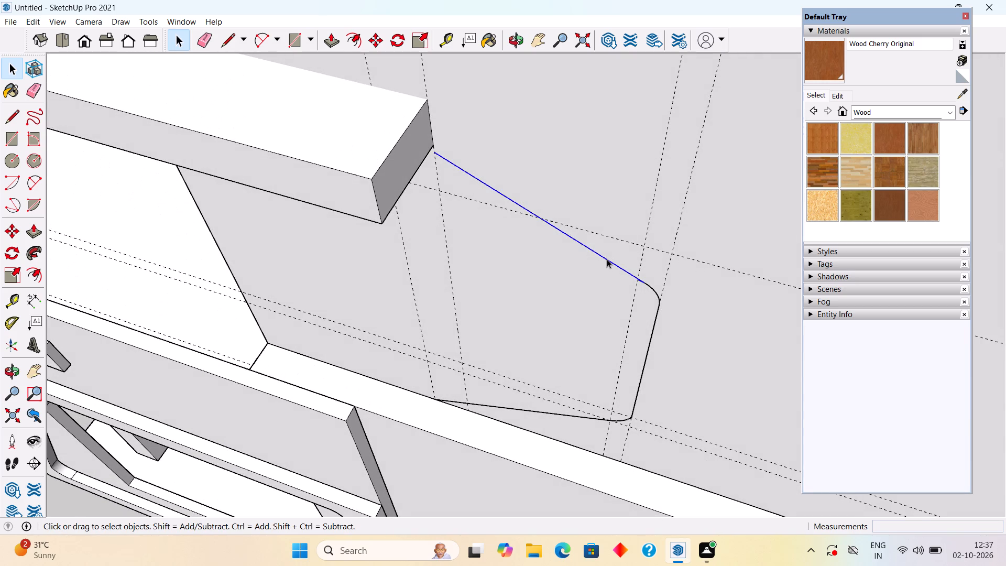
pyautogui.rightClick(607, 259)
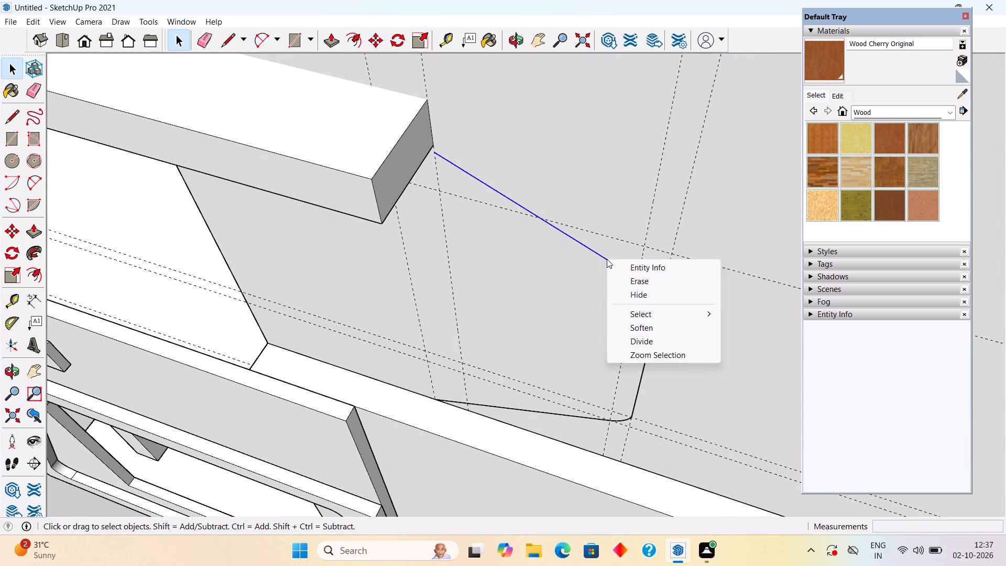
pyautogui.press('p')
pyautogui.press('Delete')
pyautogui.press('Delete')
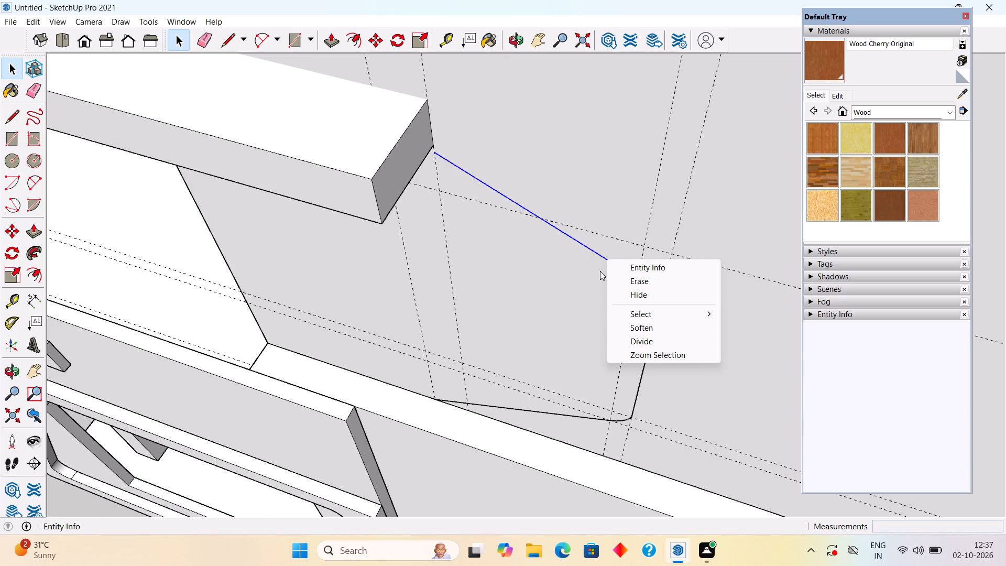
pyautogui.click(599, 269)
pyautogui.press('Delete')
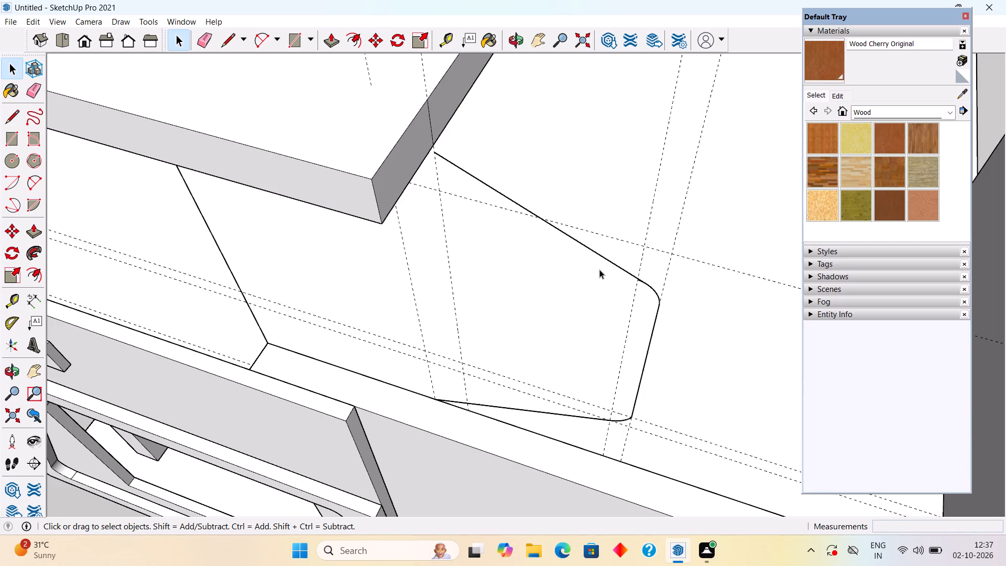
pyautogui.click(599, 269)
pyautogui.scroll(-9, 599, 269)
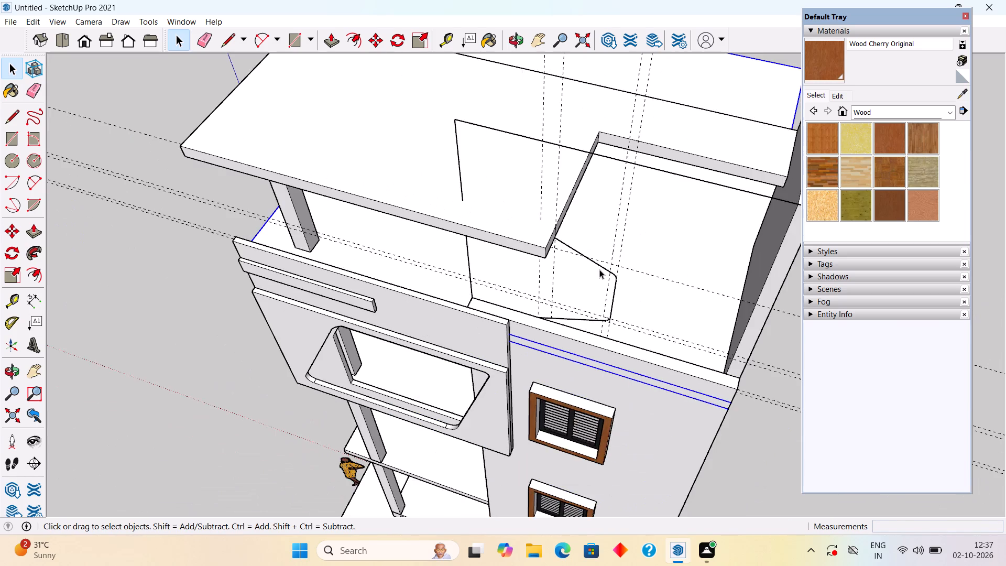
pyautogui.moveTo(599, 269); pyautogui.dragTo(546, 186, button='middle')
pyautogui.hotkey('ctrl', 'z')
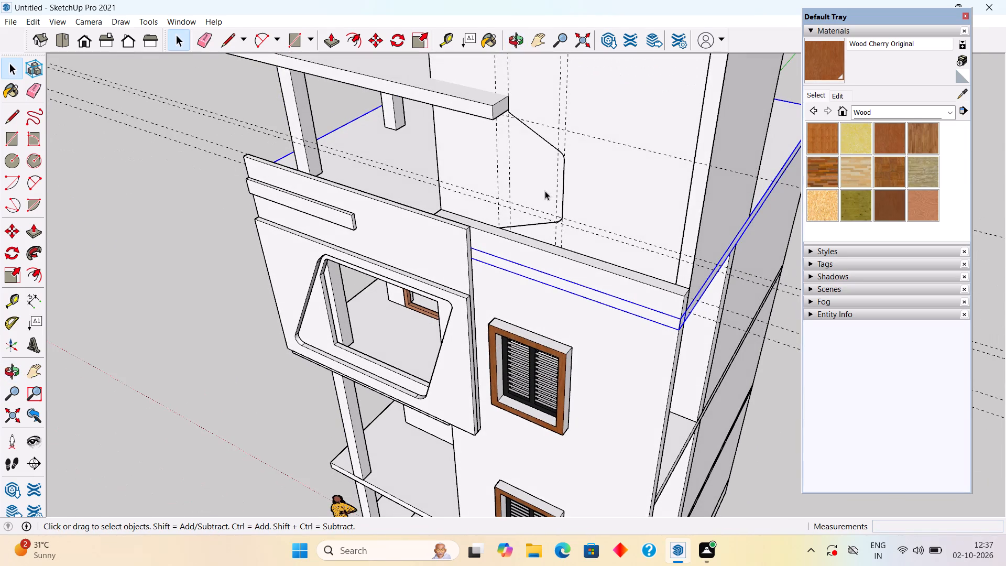
# Delete the sloping profile line running from the roof slab's corner to the upper arc on the tall front wall.
pyautogui.scroll(3, 545, 143)
pyautogui.click(546, 140)
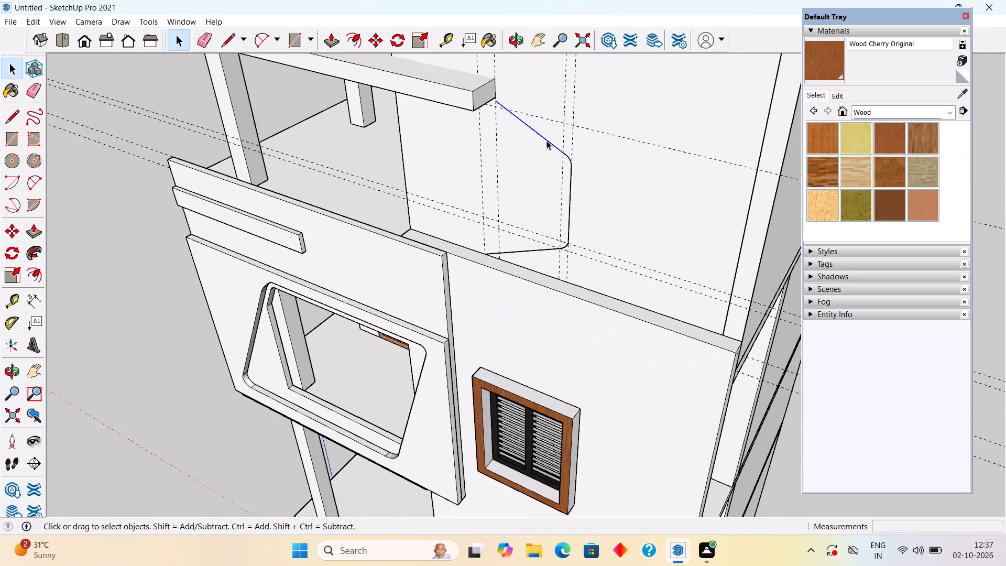
pyautogui.press('Delete')
# Delete the arc rounding the profile's upper corner, clearing any leftover at its end on the inner vertical guide.
pyautogui.scroll(5, 548, 176)
pyautogui.scroll(-8, 560, 152)
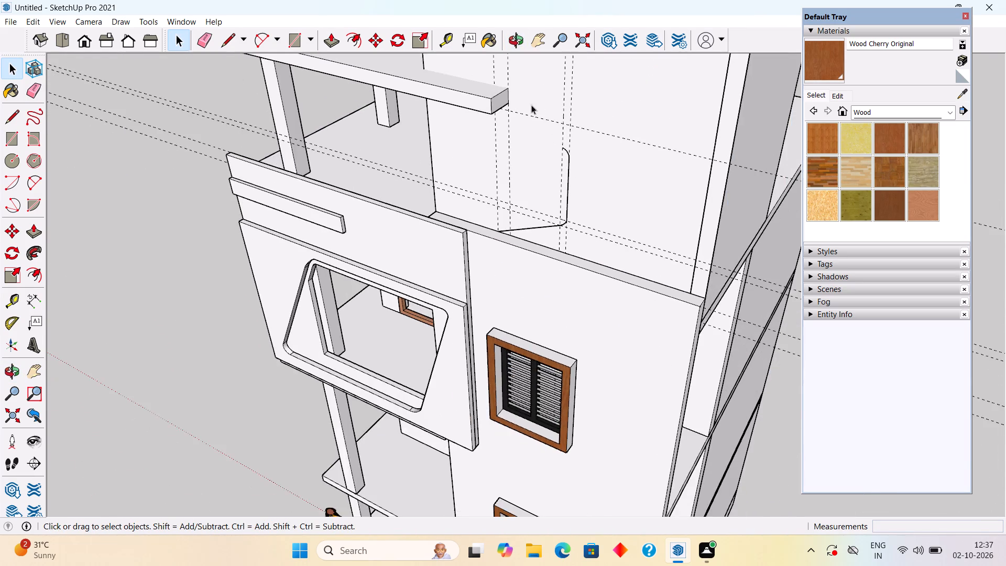
pyautogui.scroll(9, 531, 105)
pyautogui.scroll(3, 608, 202)
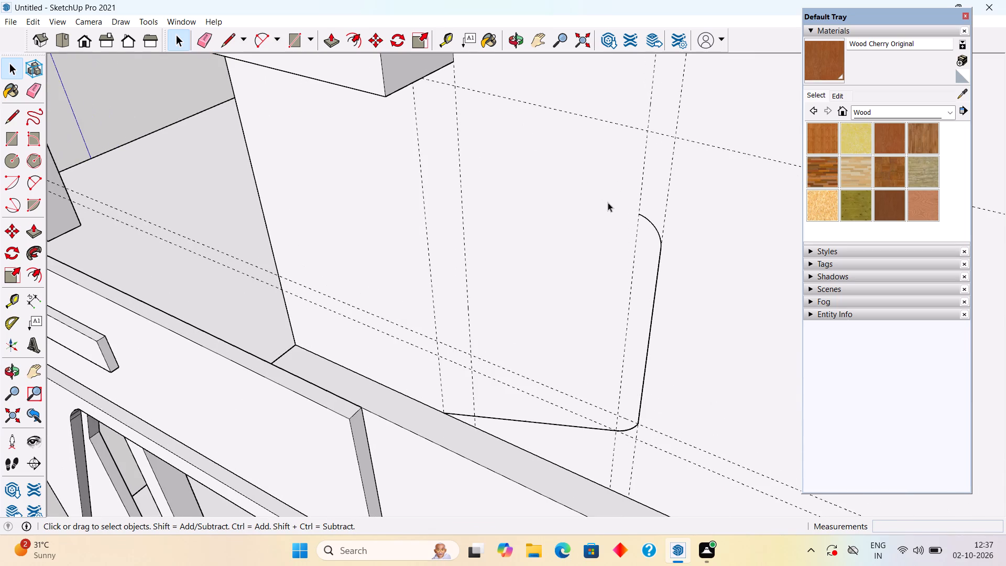
pyautogui.scroll(-3, 620, 205)
pyautogui.click(649, 228)
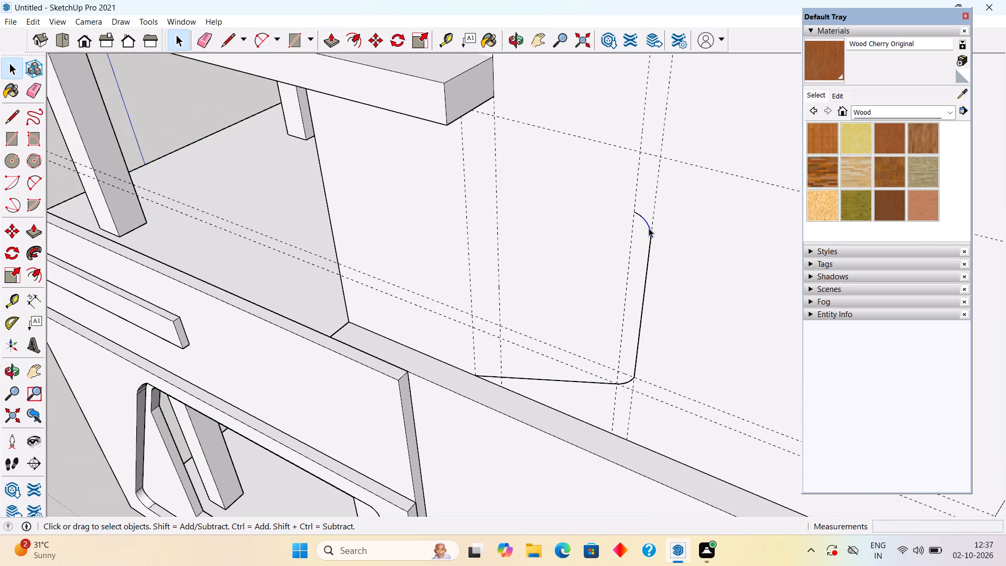
pyautogui.press('Delete')
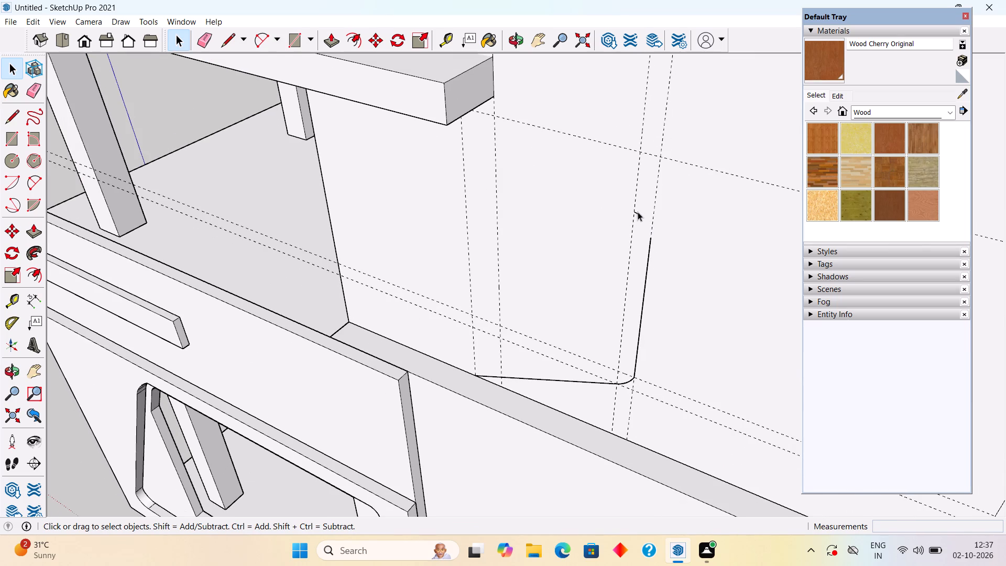
pyautogui.click(638, 212)
pyautogui.press('Delete')
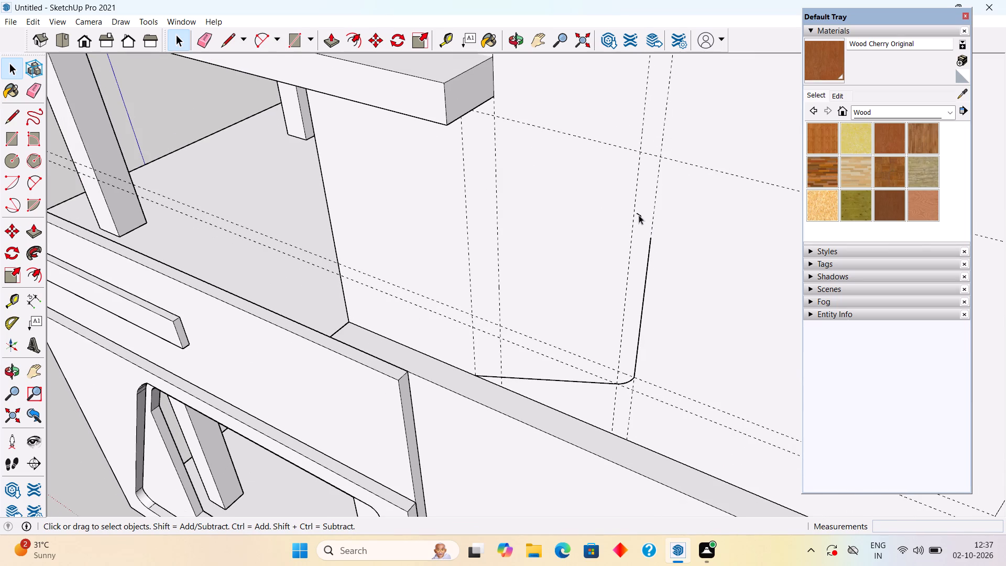
pyautogui.click(639, 215)
pyautogui.press('Delete')
pyautogui.scroll(9, 639, 214)
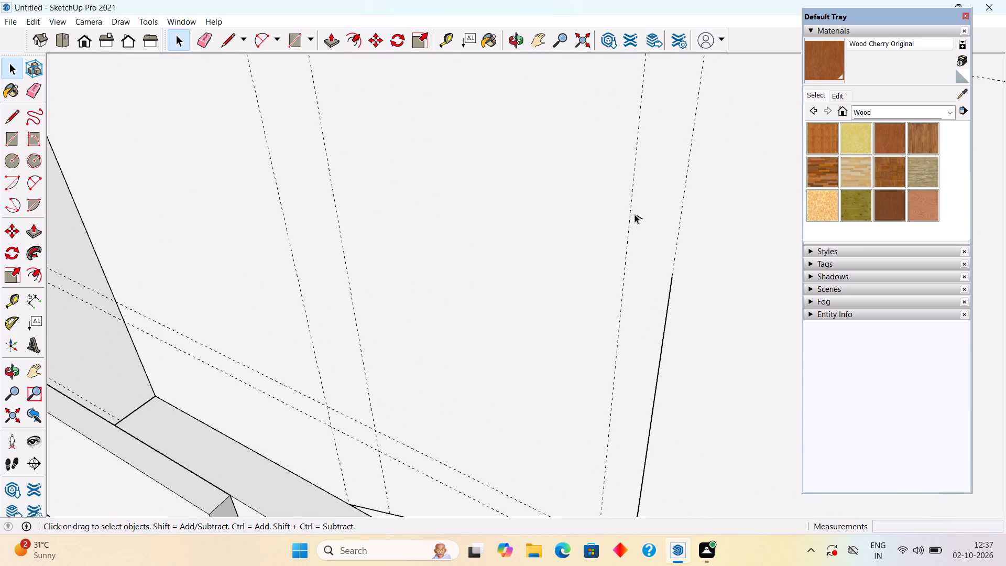
pyautogui.click(640, 216)
pyautogui.press('Delete')
# Draw a sloping line about 2' 5" long from the roof slab's upper end corner to the inner vertical guide.
pyautogui.scroll(-11, 641, 233)
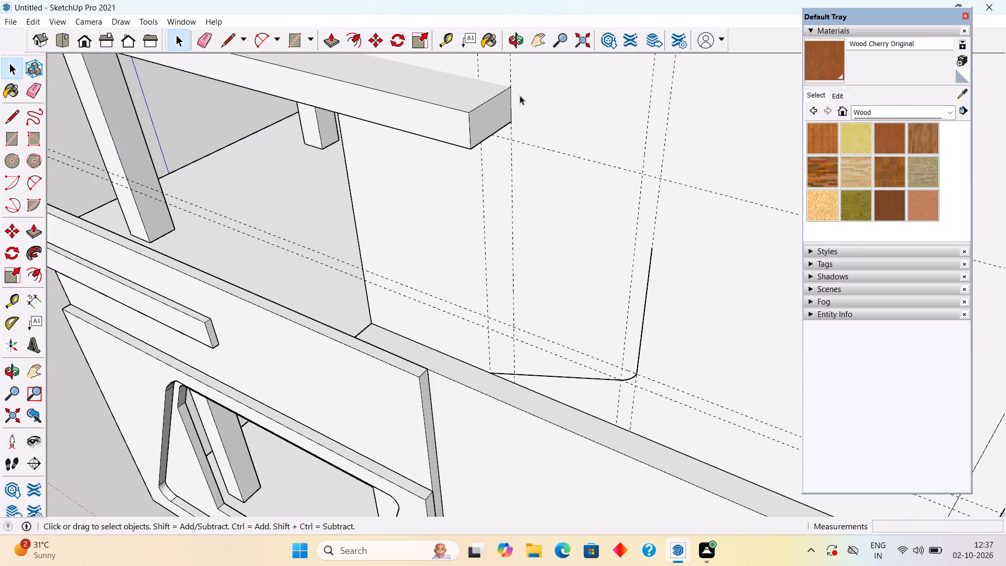
pyautogui.press('l')
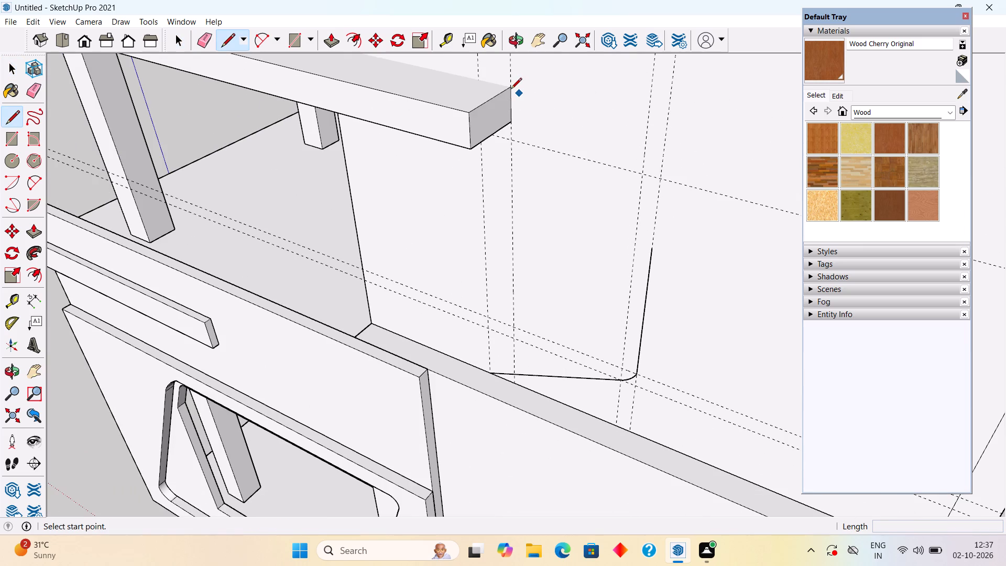
pyautogui.click(511, 90)
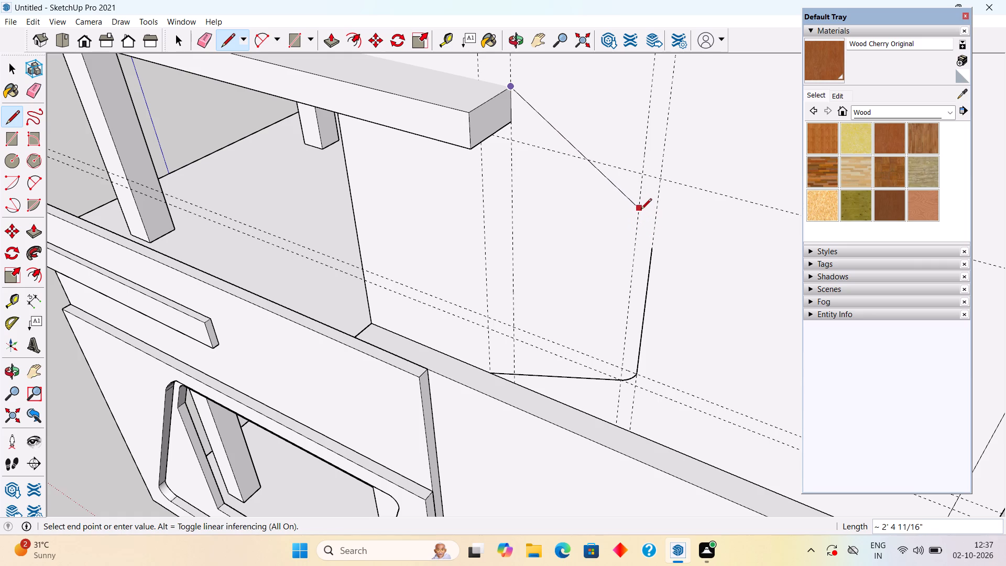
pyautogui.click(641, 214)
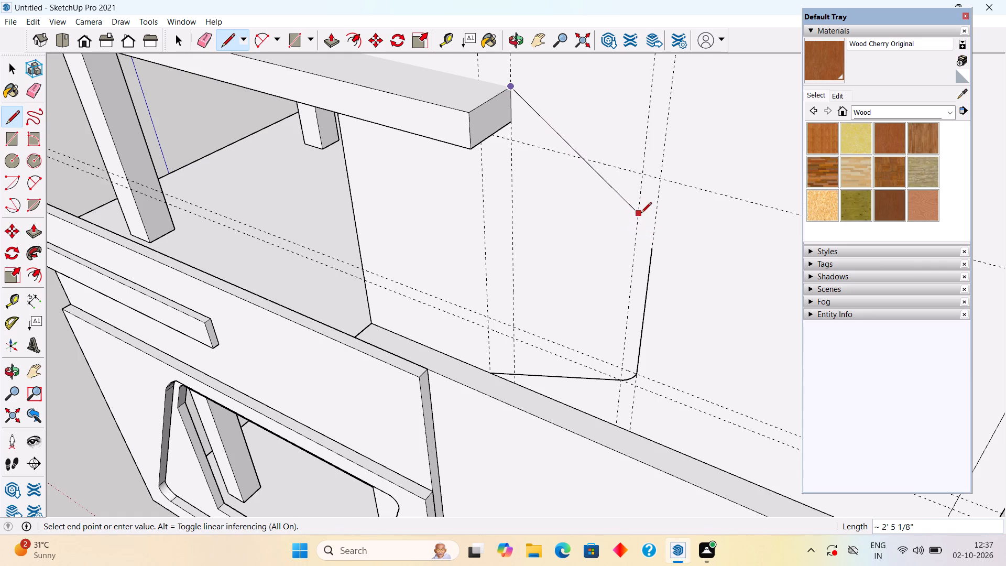
# Round the profile's upper corner with an arc of about 7" radius between the sloping line and the outer vertical line.
pyautogui.press('a')
pyautogui.click(641, 214)
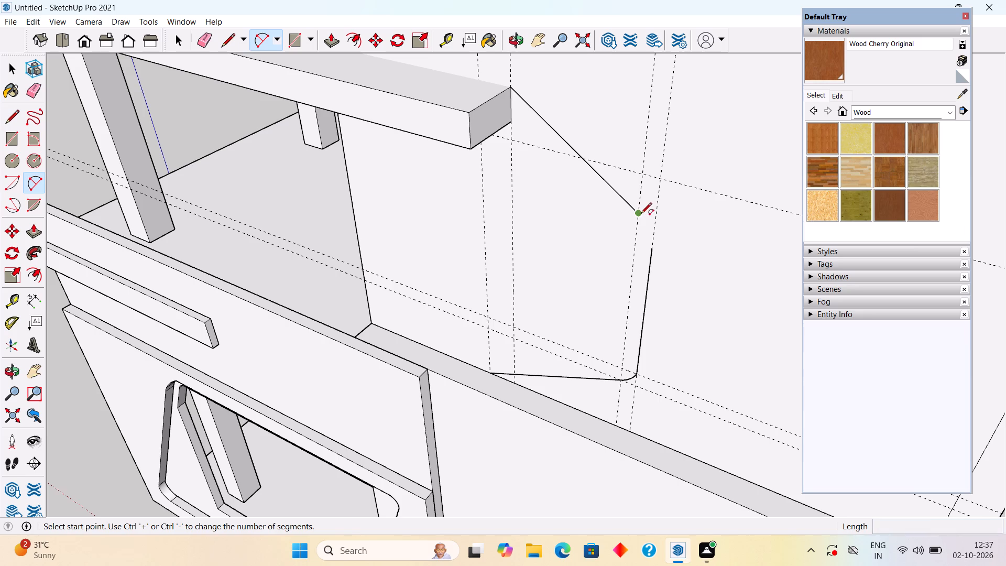
pyautogui.click(654, 251)
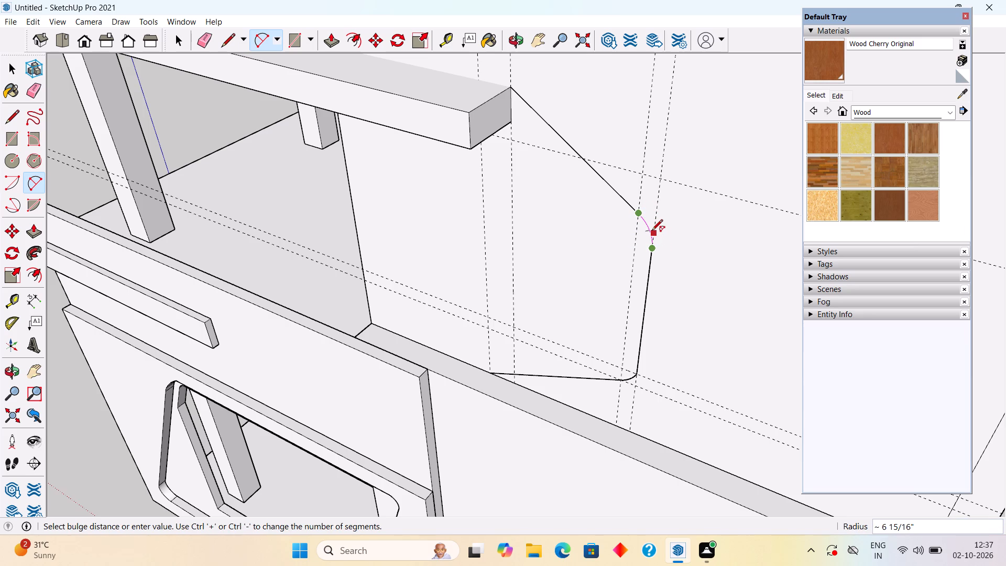
pyautogui.click(652, 231)
# Draw a sloping line about 3' 11" long from the roof slab's upper end corner to the tall front wall's top edge.
pyautogui.scroll(-4, 651, 232)
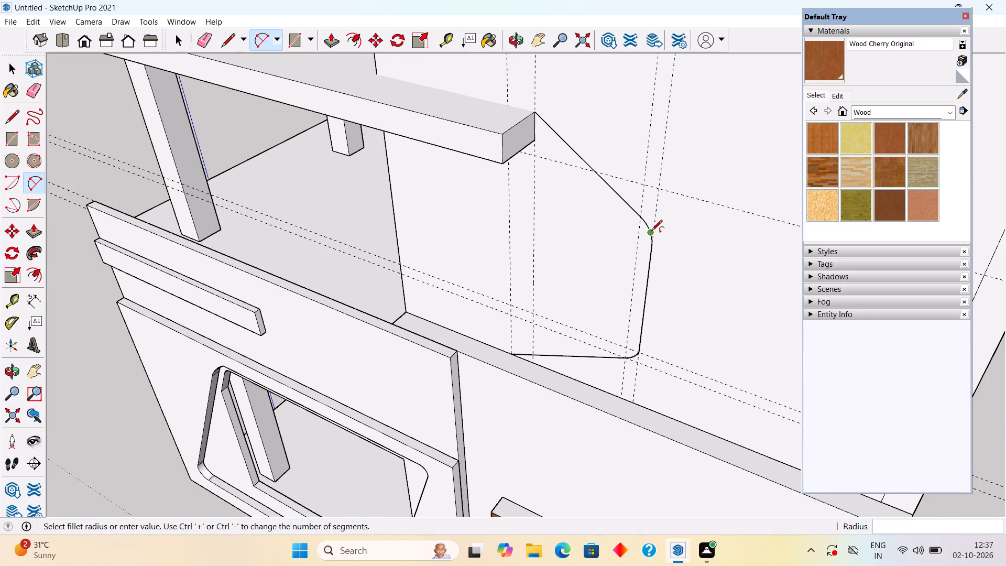
pyautogui.scroll(-5, 546, 130)
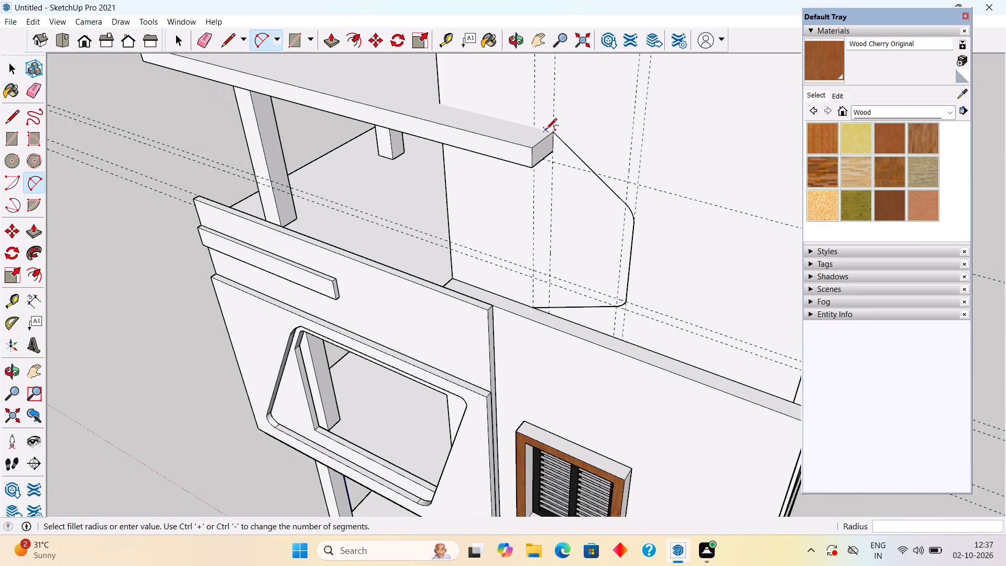
pyautogui.scroll(-7, 546, 130)
pyautogui.moveTo(526, 225); pyautogui.dragTo(722, 249, button='middle')
pyautogui.scroll(4, 608, 77)
pyautogui.scroll(4, 634, 114)
pyautogui.scroll(3, 617, 165)
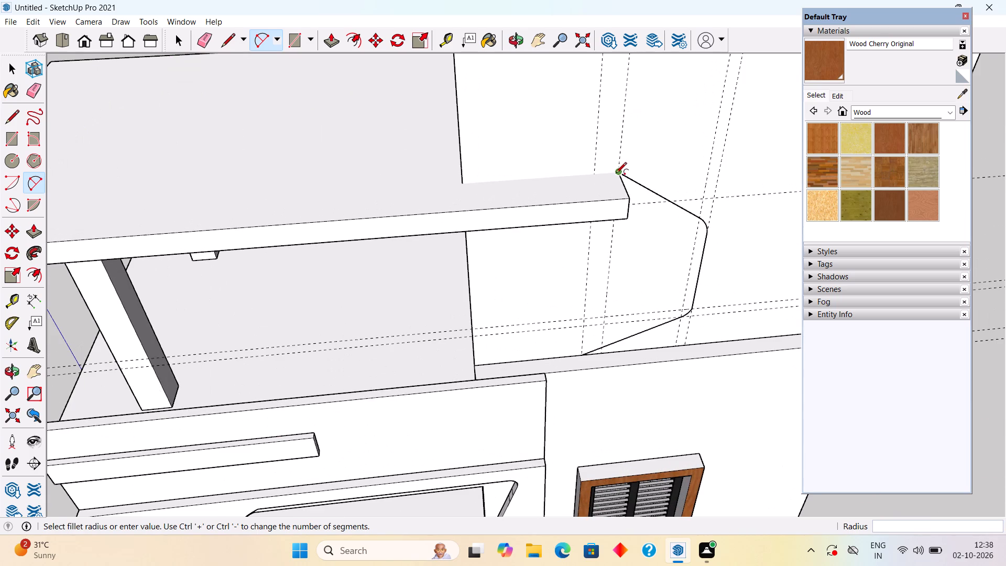
pyautogui.scroll(-4, 616, 174)
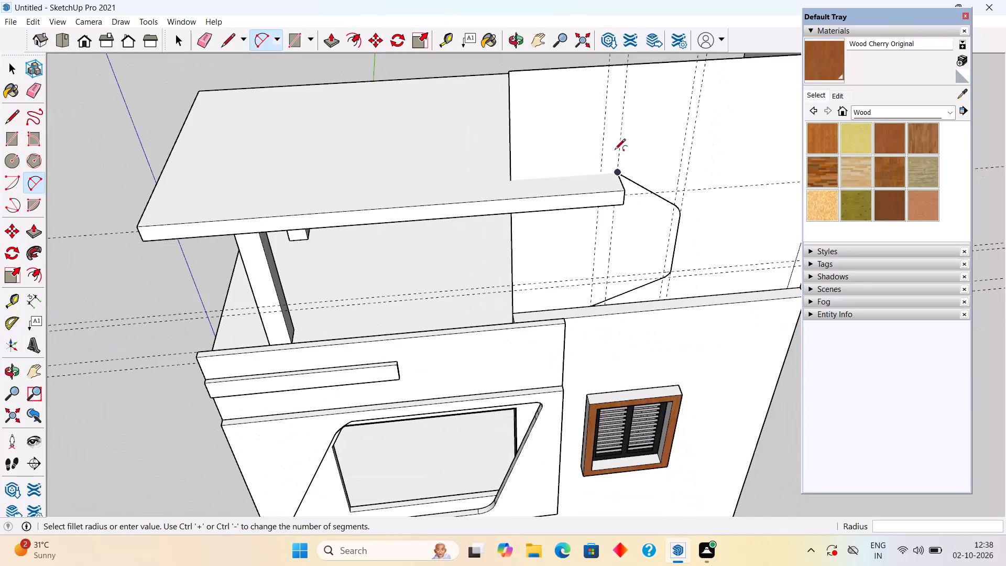
pyautogui.click(620, 168)
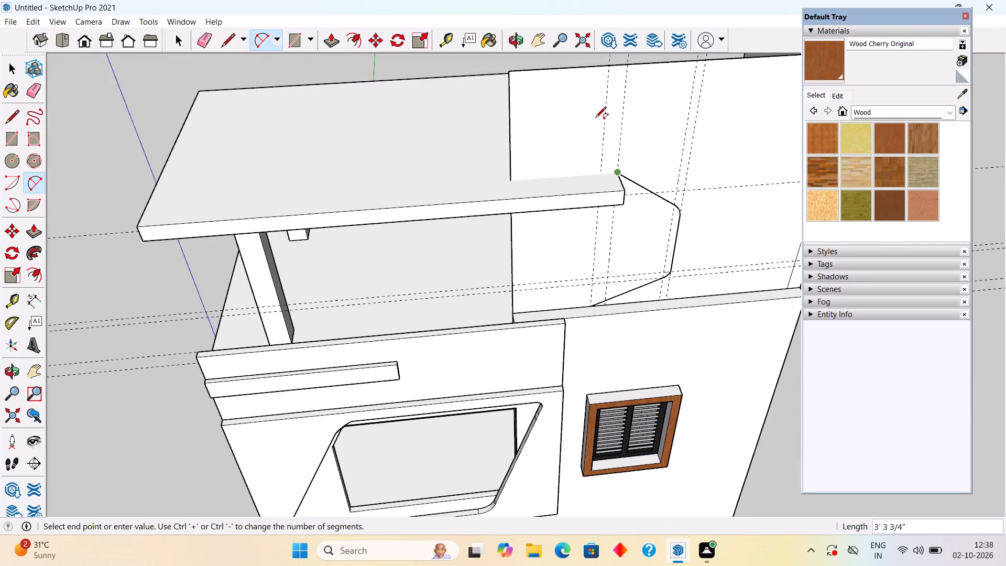
pyautogui.press('l')
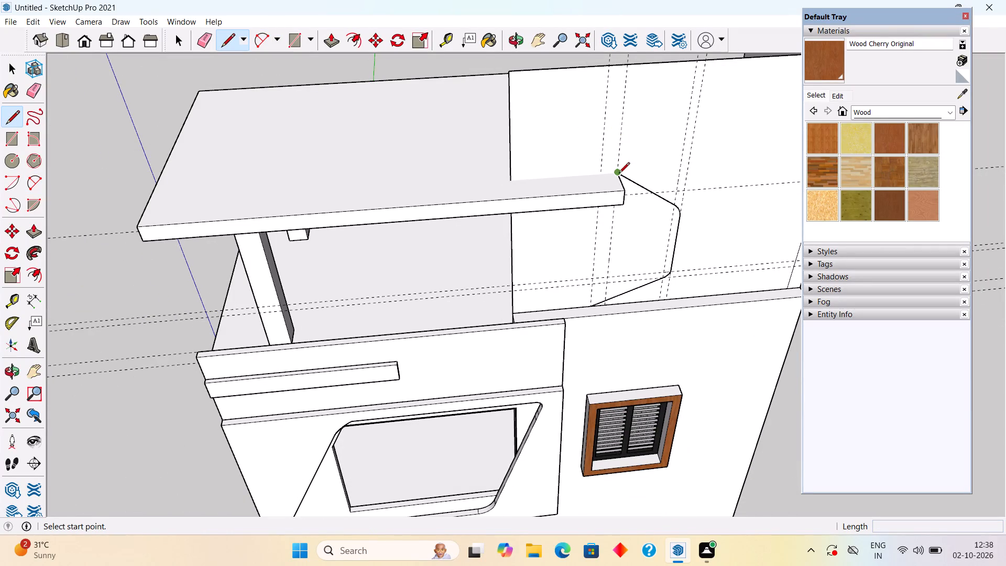
pyautogui.moveTo(616, 174); pyautogui.dragTo(611, 164)
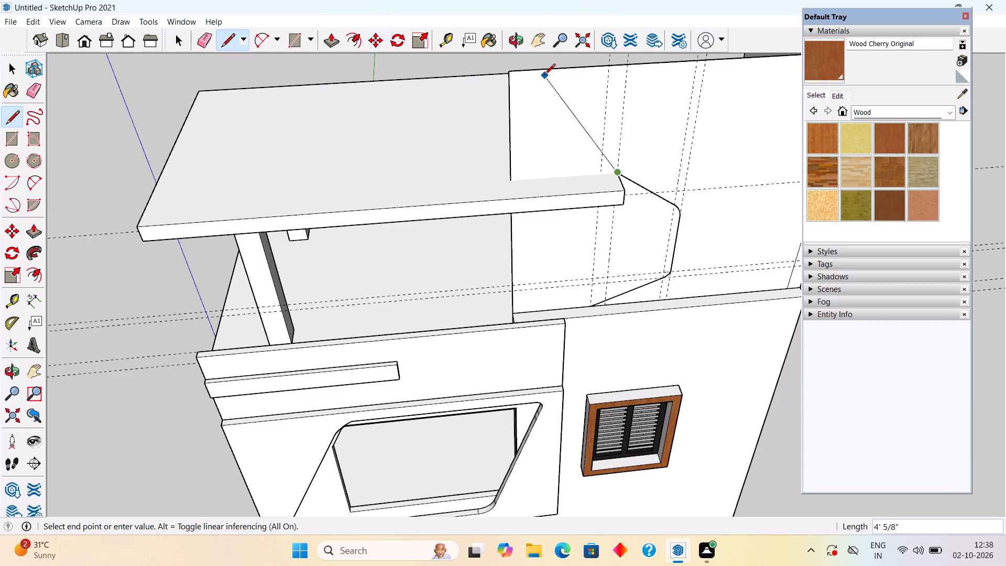
pyautogui.click(563, 70)
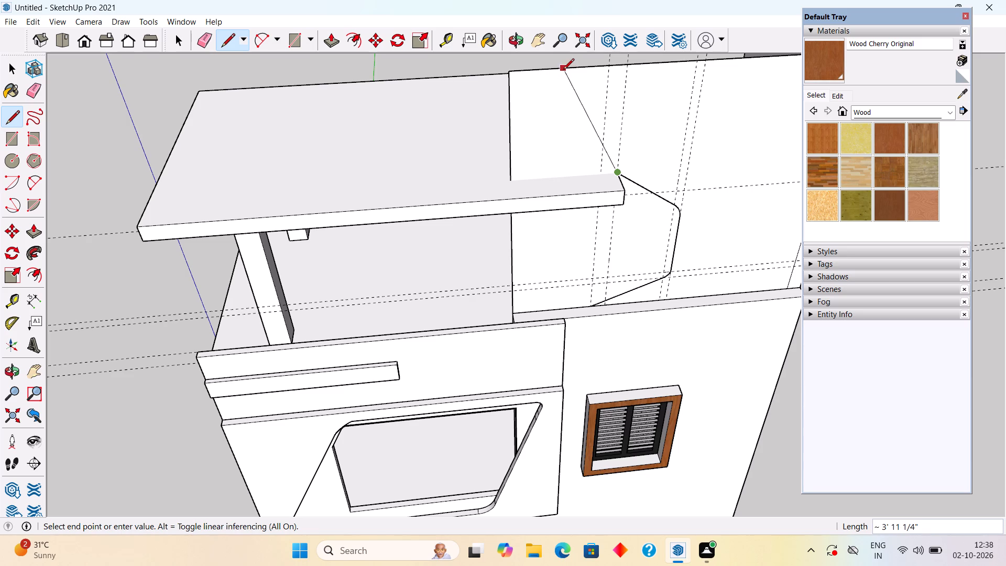
pyautogui.scroll(-7, 602, 88)
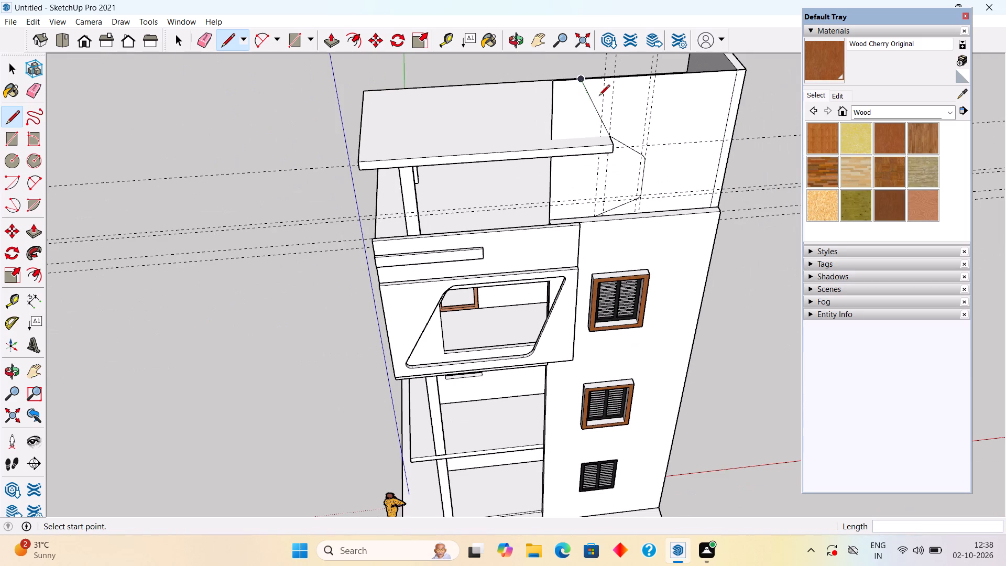
# Pull the tall front wall's face outside the decorative profile 6" outward with Push/Pull.
pyautogui.press('space')
pyautogui.click(703, 136)
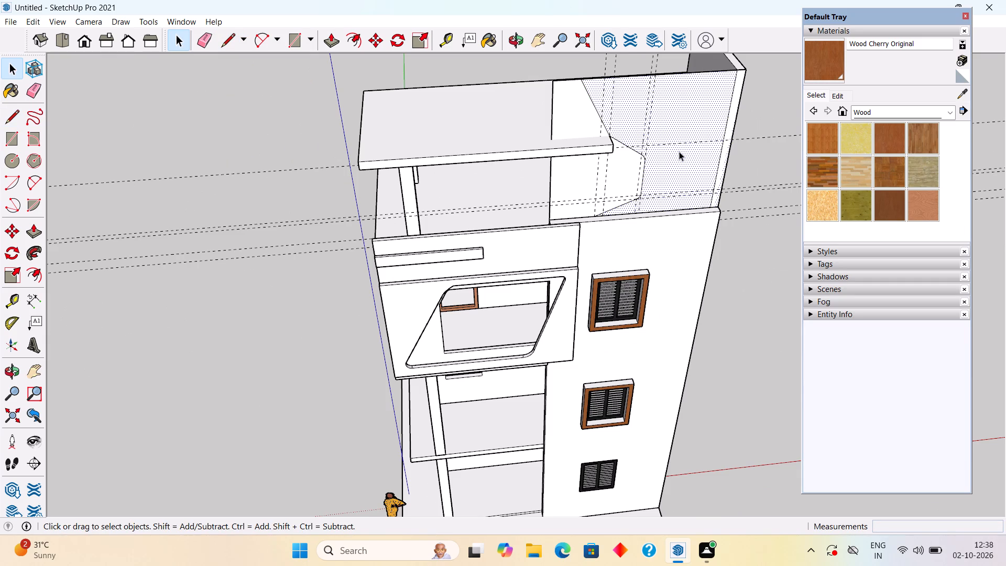
pyautogui.press('p')
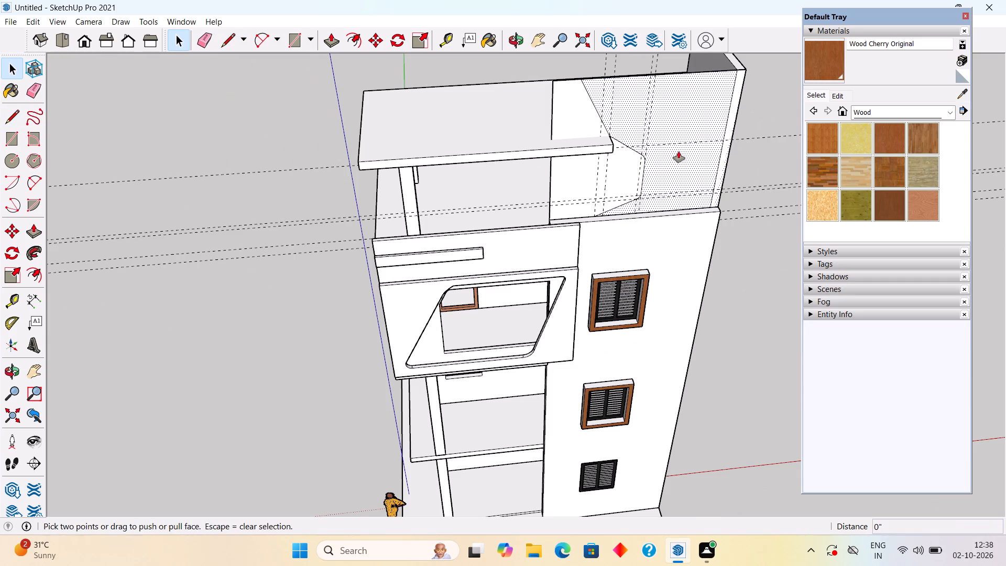
pyautogui.click(679, 151)
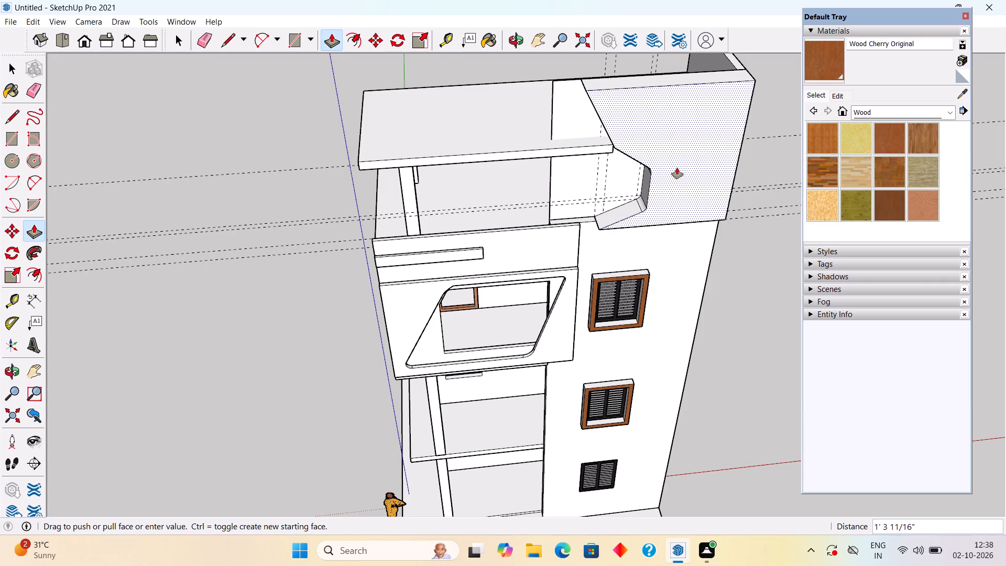
pyautogui.click(614, 230)
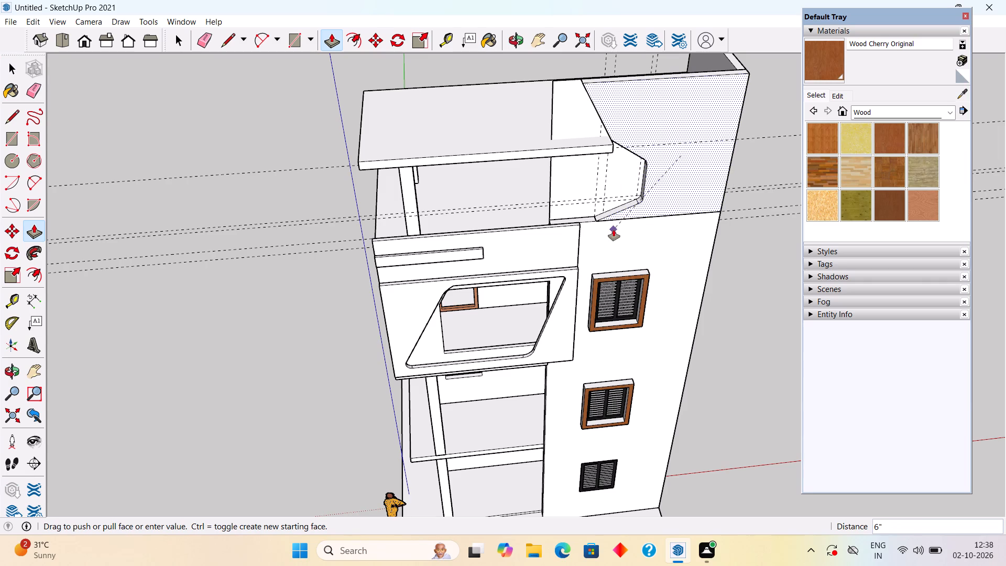
pyautogui.press('space')
pyautogui.tripleClick(668, 197)
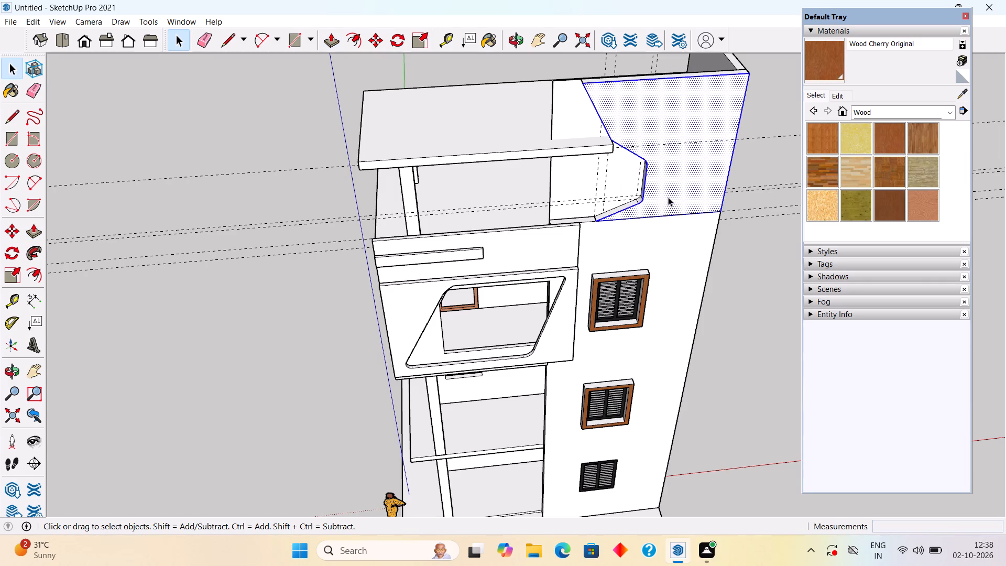
pyautogui.click(668, 197)
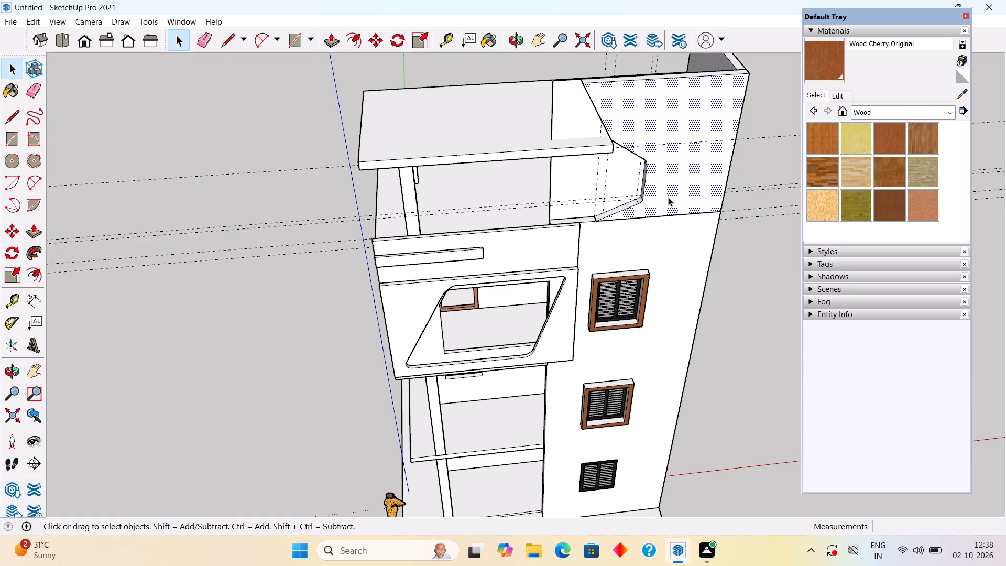
# Pull the profile's inner face, beside the roof slab, 3" outward with Push/Pull.
pyautogui.click(628, 174)
pyautogui.press('p')
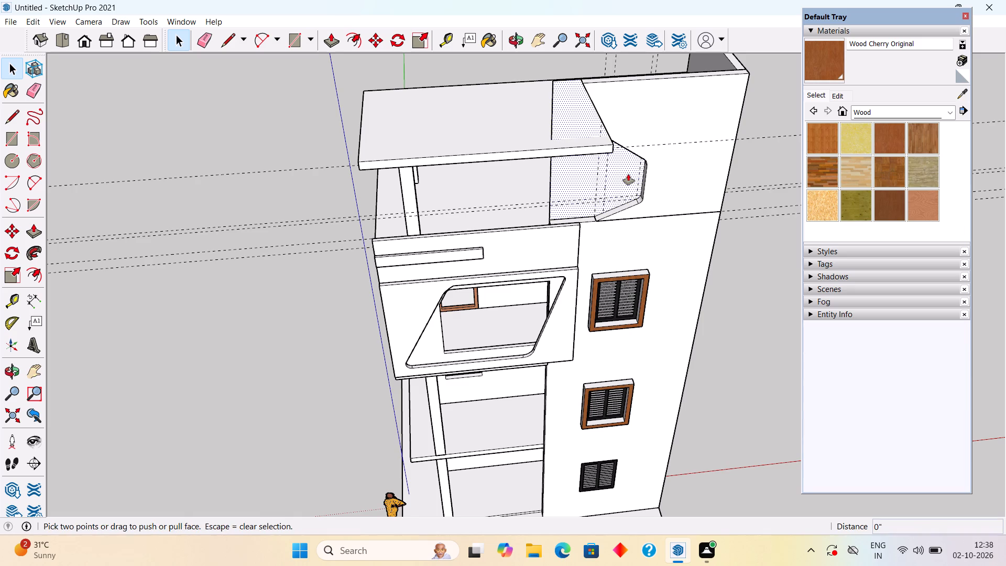
pyautogui.click(628, 174)
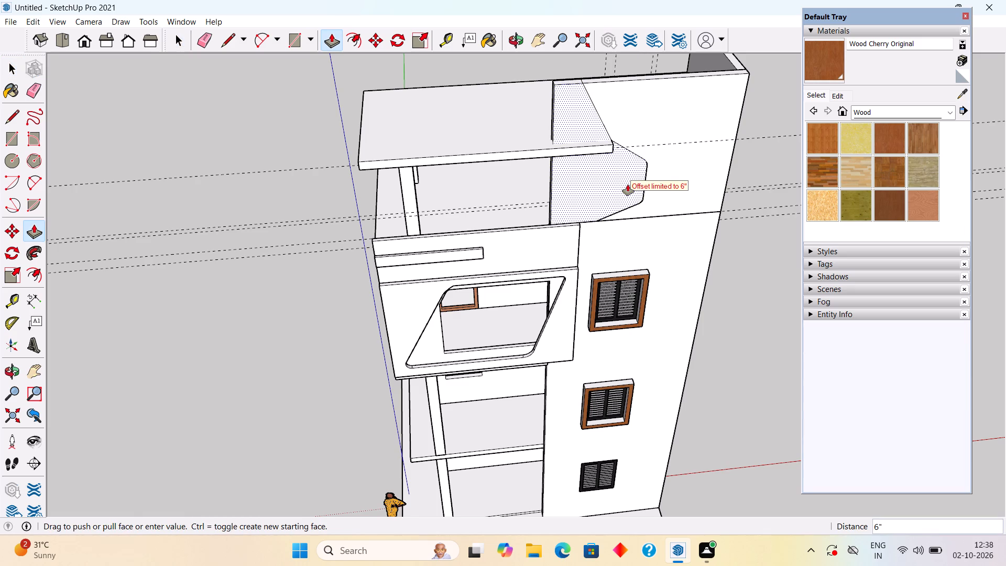
pyautogui.write('3"')
pyautogui.press('Return')
pyautogui.press('space')
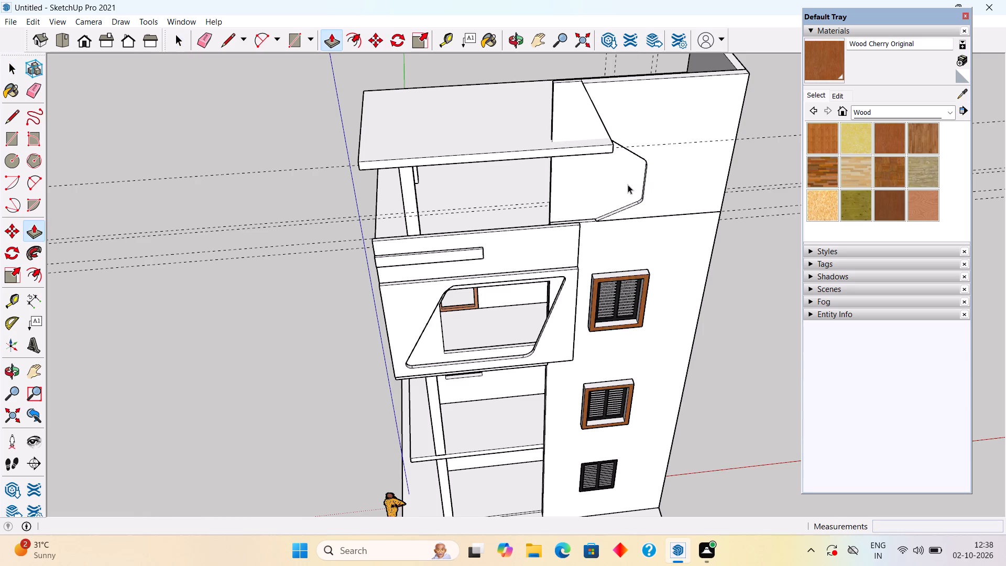
# Select all the connected geometry of the raised upper front wall and make it a group.
pyautogui.scroll(4, 598, 197)
pyautogui.scroll(6, 644, 240)
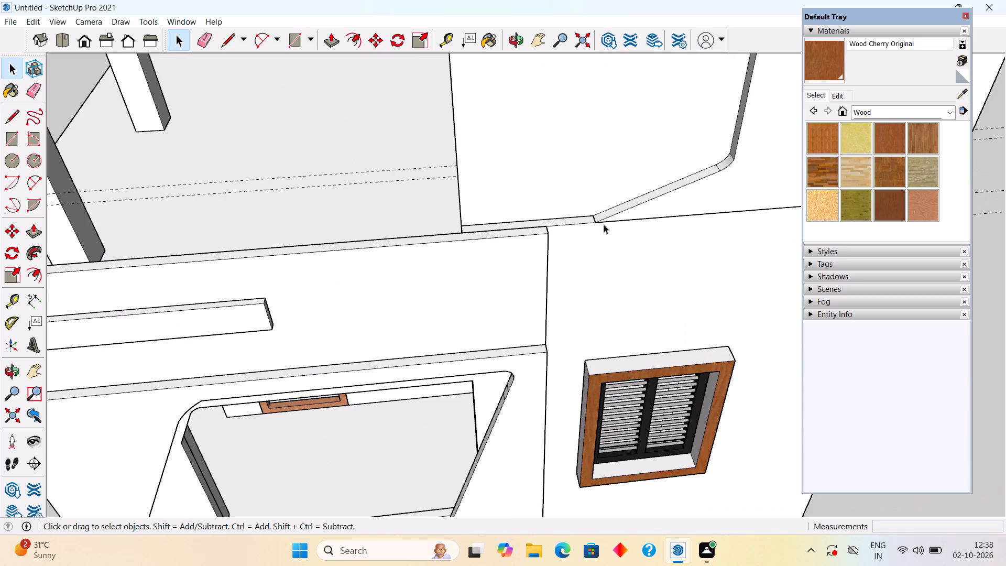
pyautogui.moveTo(557, 225); pyautogui.dragTo(423, 200, button='middle')
pyautogui.scroll(-8, 423, 200)
pyautogui.tripleClick(573, 150)
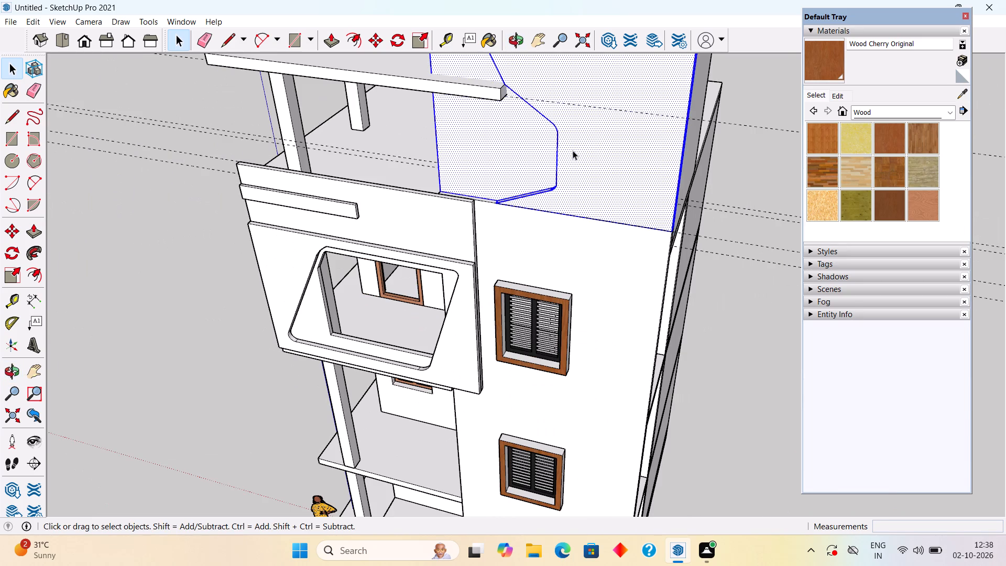
pyautogui.rightClick(571, 150)
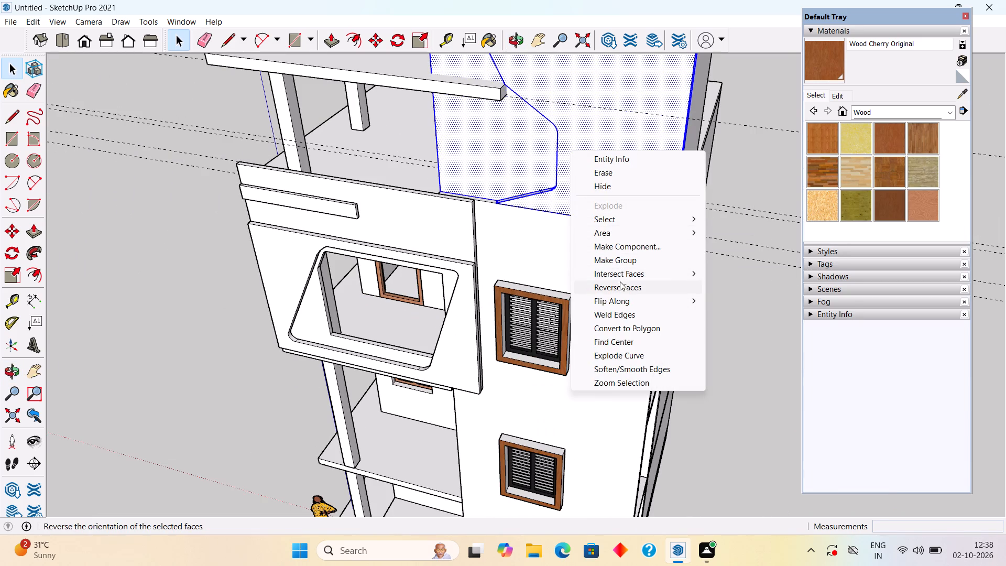
pyautogui.click(611, 262)
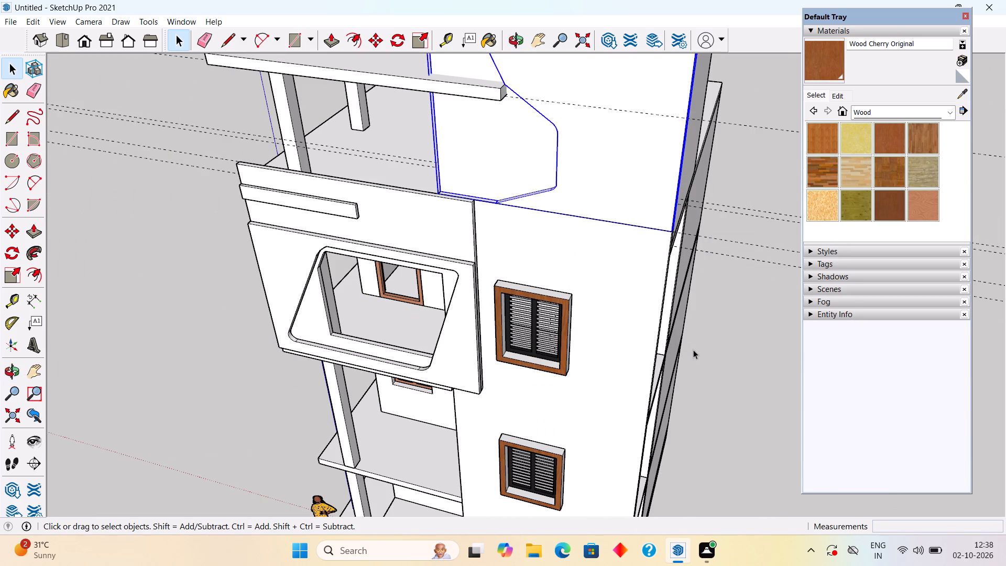
pyautogui.click(693, 350)
# Examine the raised wall profile and its junction with the roof slab from several angles.
pyautogui.scroll(-7, 697, 350)
pyautogui.moveTo(659, 348); pyautogui.dragTo(650, 165, button='middle')
pyautogui.moveTo(650, 176); pyautogui.dragTo(810, 160, button='middle')
pyautogui.moveTo(632, 138); pyautogui.dragTo(632, 208, button='middle')
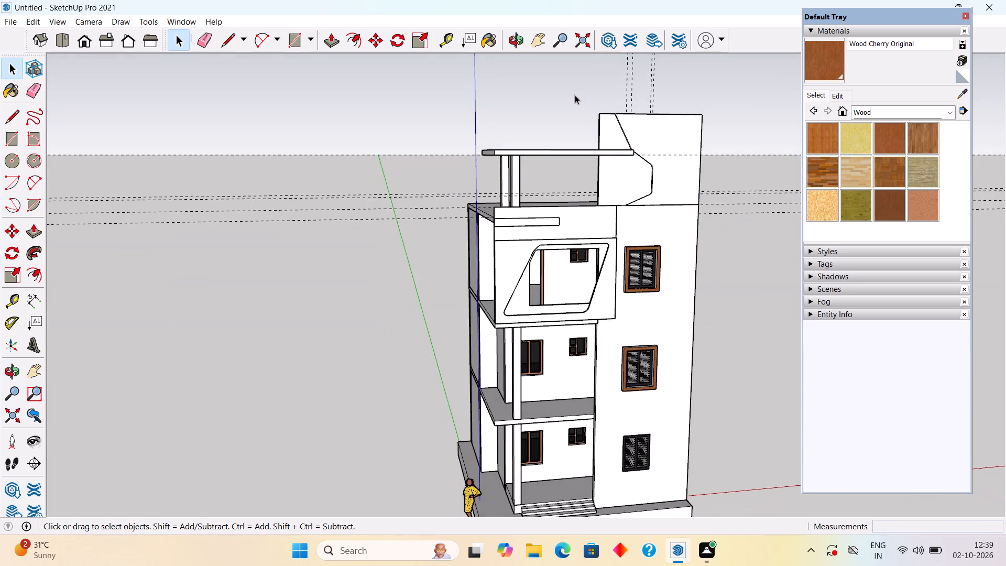
pyautogui.scroll(5, 582, 112)
pyautogui.moveTo(626, 122); pyautogui.dragTo(516, 189, button='middle')
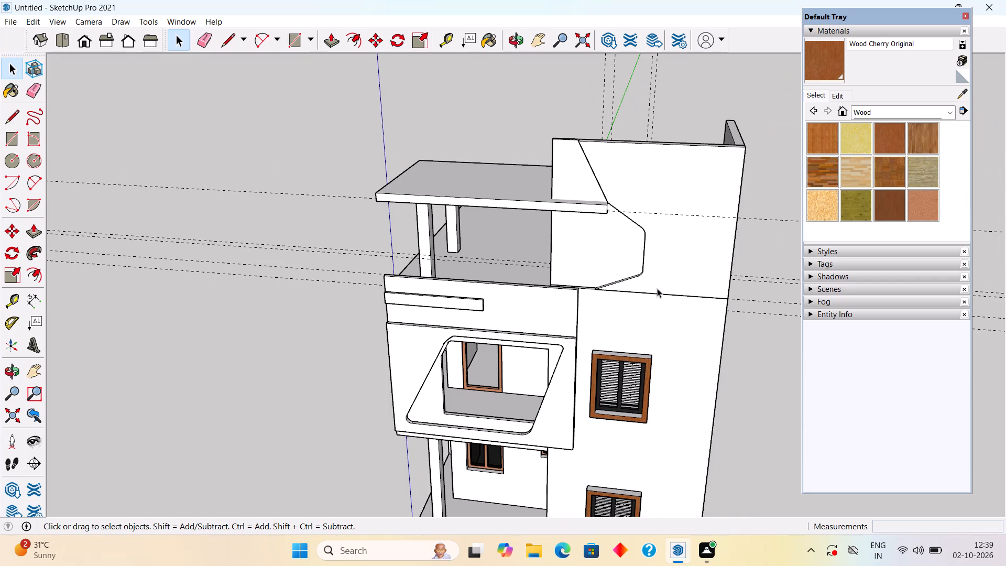
pyautogui.scroll(-3, 706, 282)
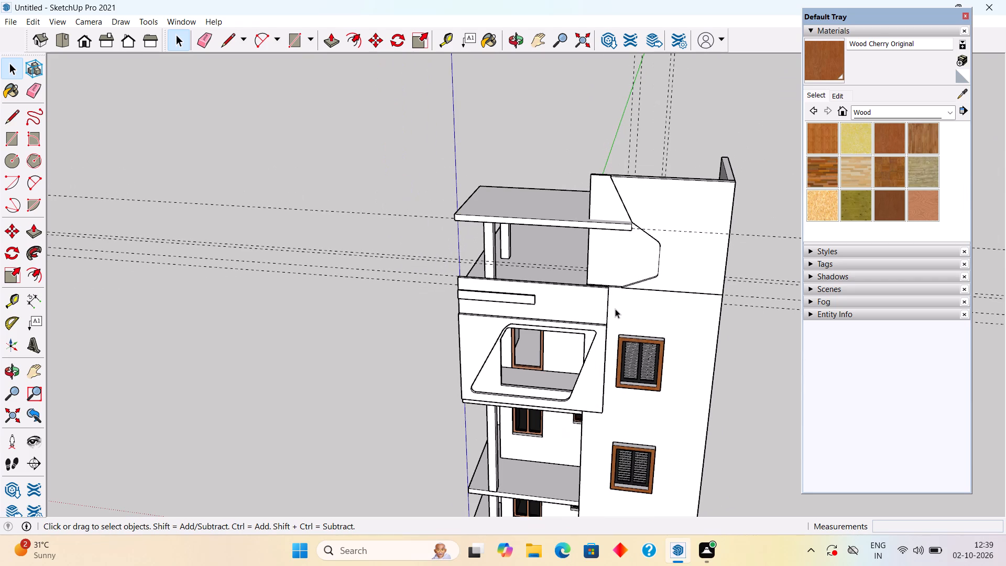
pyautogui.moveTo(578, 311); pyautogui.dragTo(685, 283, button='middle')
pyautogui.scroll(5, 688, 188)
pyautogui.scroll(6, 611, 185)
pyautogui.moveTo(588, 156); pyautogui.dragTo(517, 162, button='middle')
pyautogui.scroll(4, 587, 194)
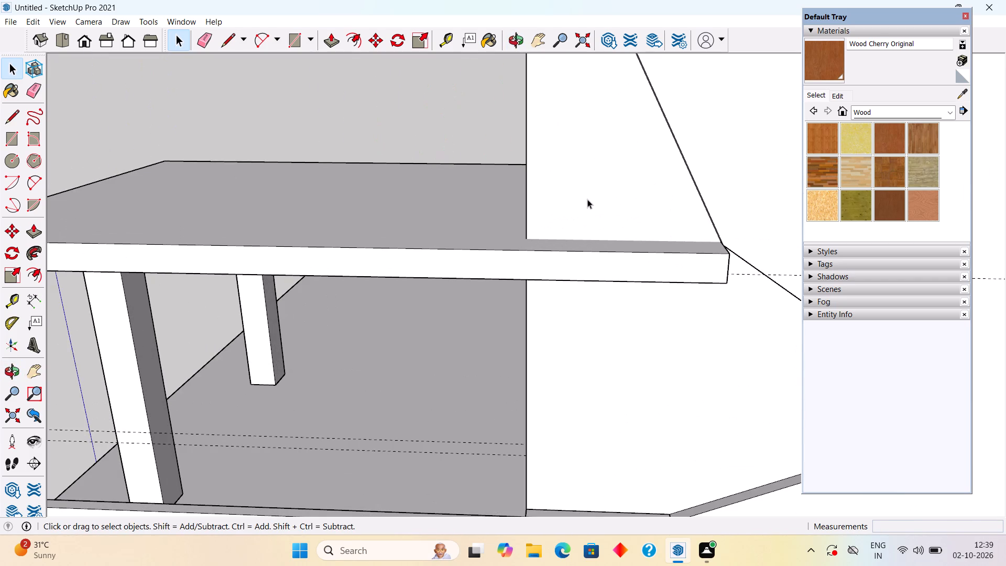
pyautogui.click(587, 199)
pyautogui.moveTo(587, 199); pyautogui.dragTo(552, 295, button='middle')
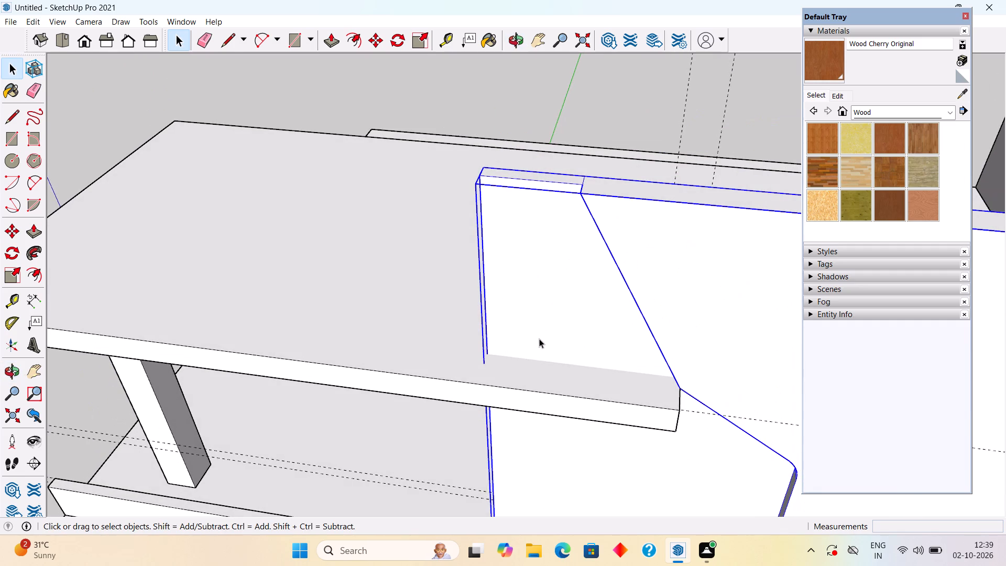
# Inside the roof slab's group, extend the inner notch face about 4' 11" to fill the opening up to the front wall.
pyautogui.click(542, 378)
pyautogui.scroll(-8, 723, 289)
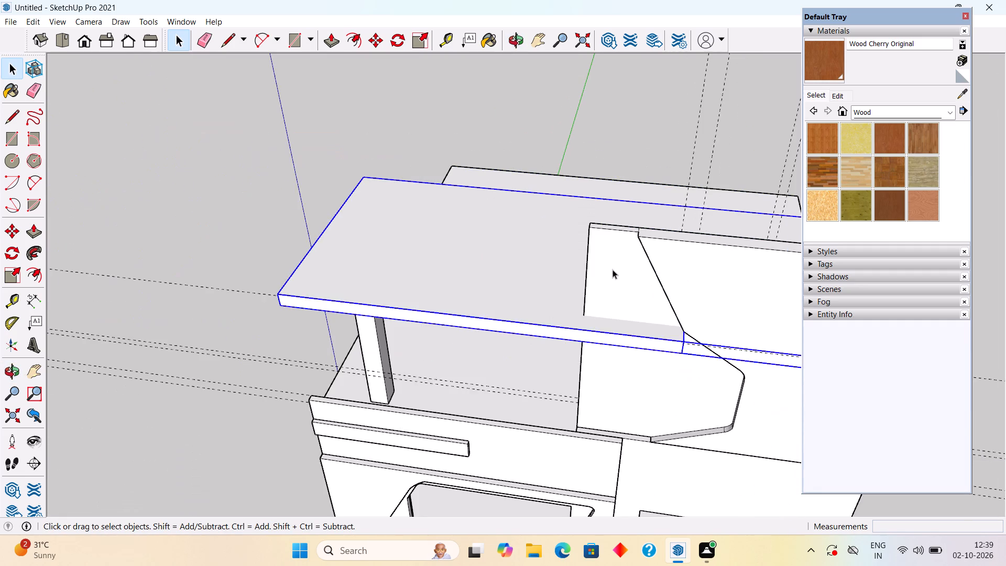
pyautogui.scroll(-3, 595, 264)
pyautogui.moveTo(707, 257); pyautogui.dragTo(477, 306, button='middle')
pyautogui.scroll(7, 545, 351)
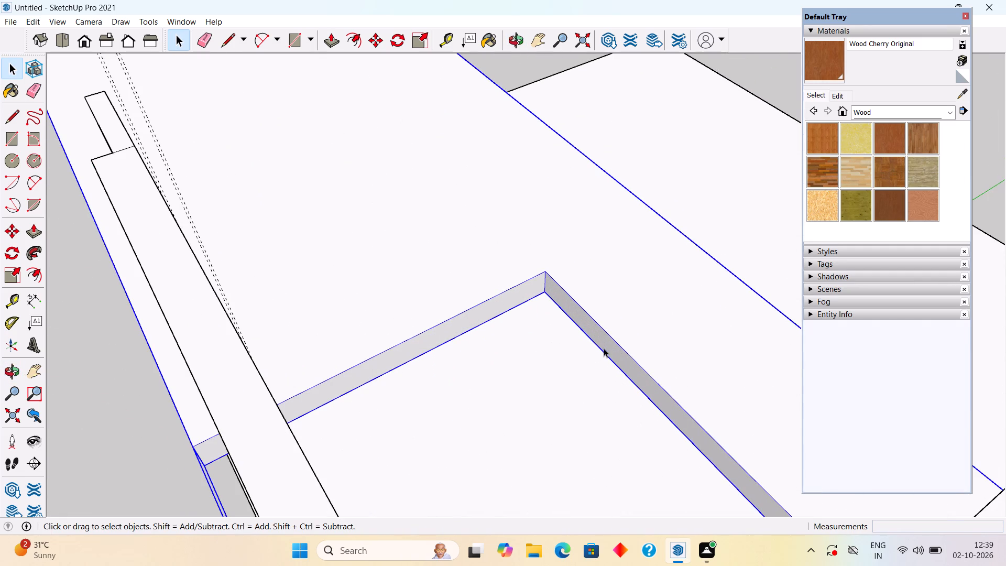
pyautogui.click(608, 346)
pyautogui.click(608, 346)
pyautogui.click(608, 346)
pyautogui.click(608, 346)
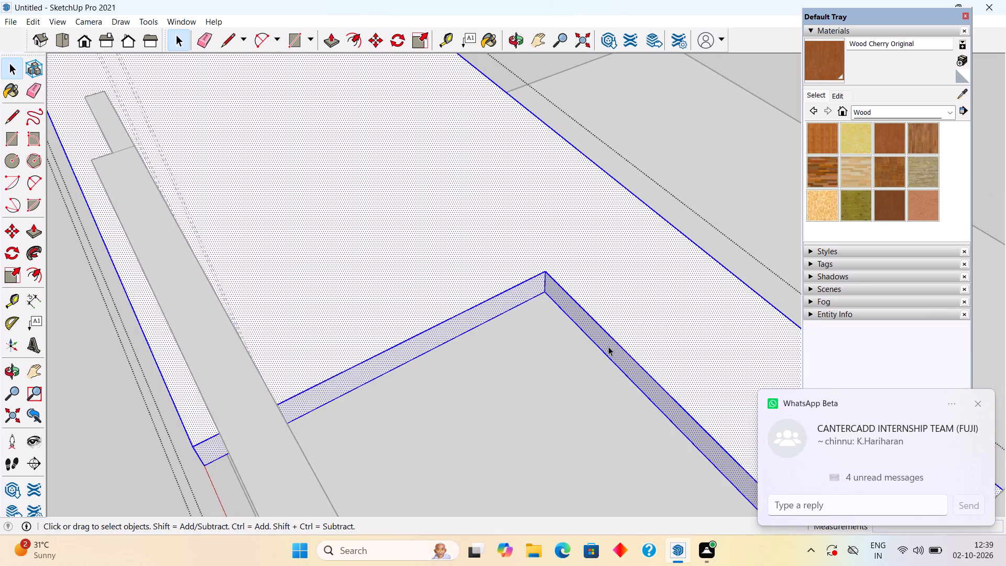
pyautogui.press('p')
pyautogui.click(608, 346)
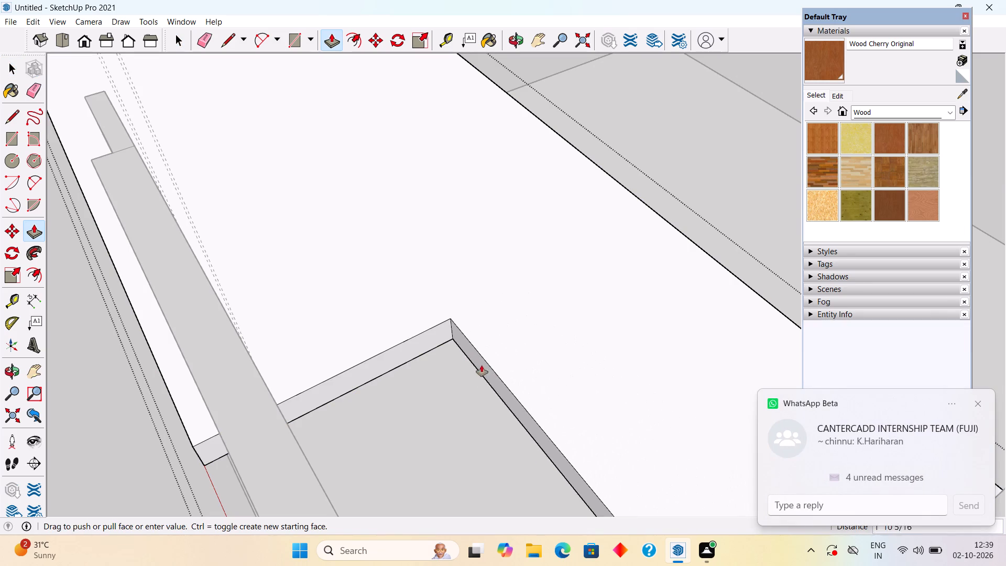
pyautogui.click(287, 423)
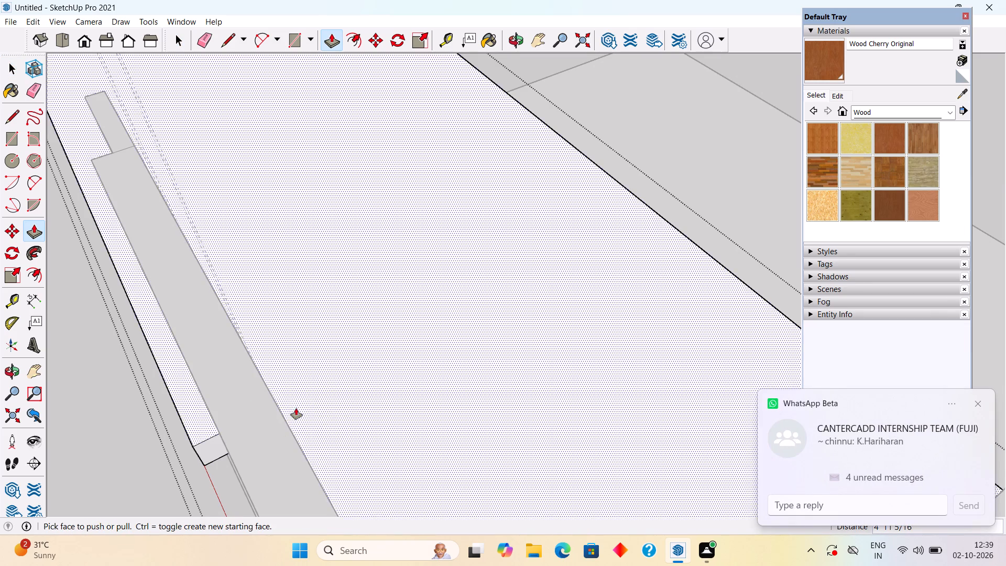
pyautogui.scroll(-2, 172, 415)
pyautogui.moveTo(266, 376); pyautogui.dragTo(422, 284, button='middle')
pyautogui.scroll(-9, 422, 284)
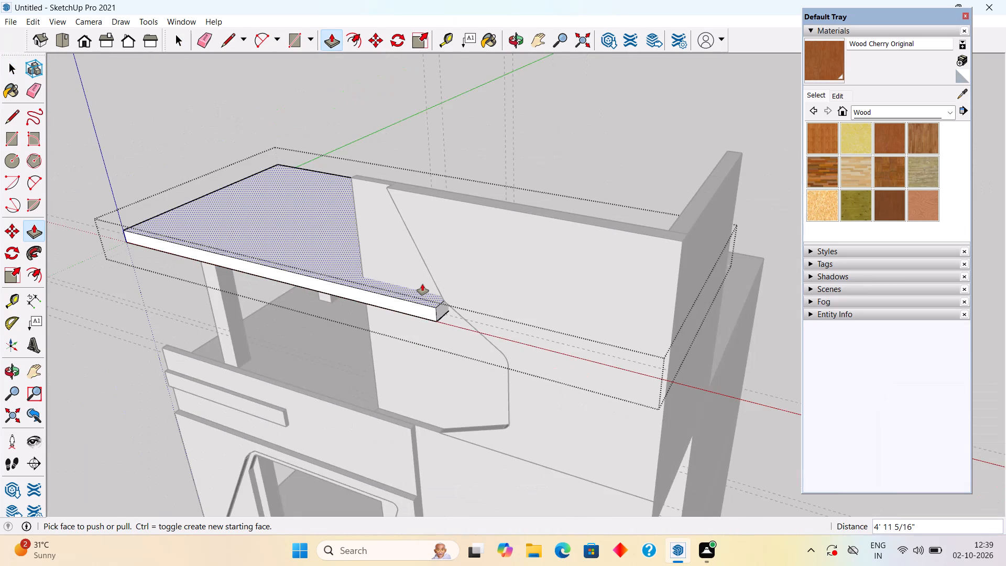
pyautogui.press('space')
pyautogui.click(601, 161)
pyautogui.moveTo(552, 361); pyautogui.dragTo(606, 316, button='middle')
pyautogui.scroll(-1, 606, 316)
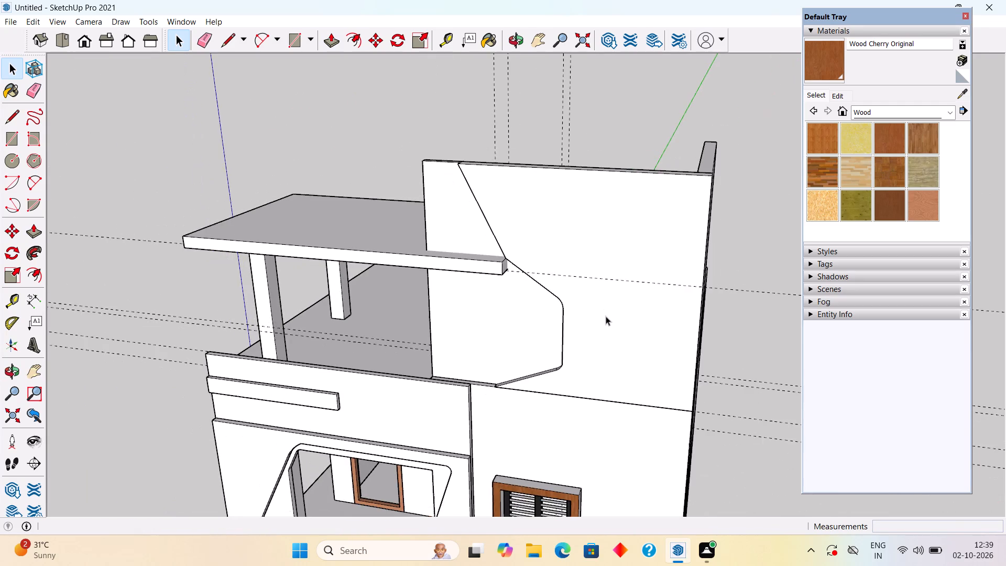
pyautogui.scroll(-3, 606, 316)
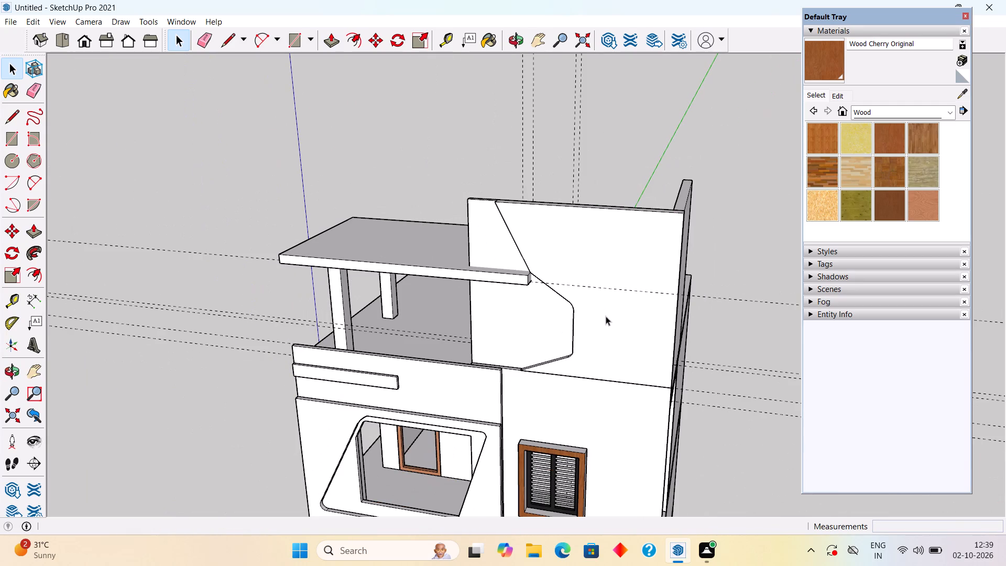
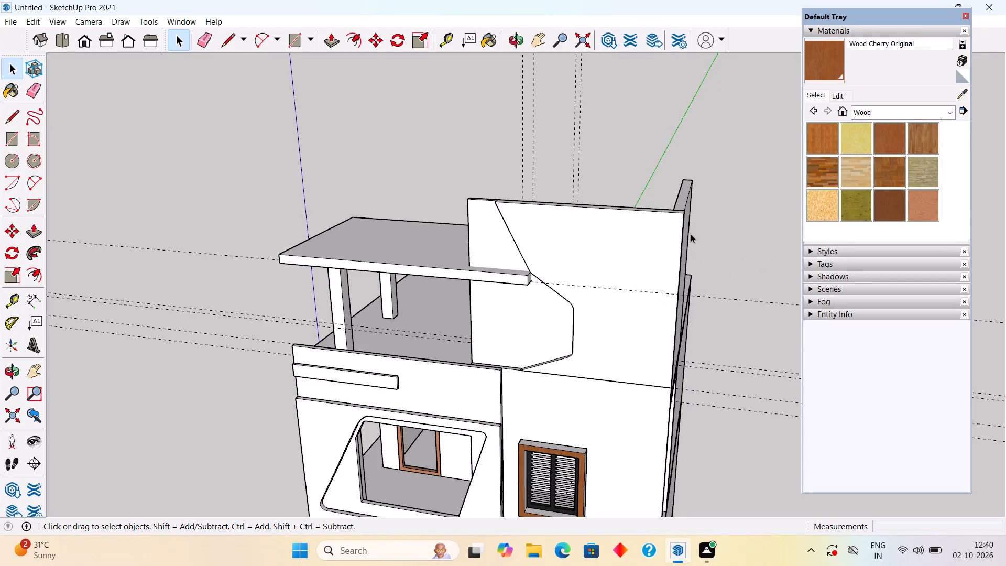
# Place two vertical guides on the recessed wall face above the roof slab, 1" and 2" in from its outer edge.
pyautogui.moveTo(517, 293); pyautogui.dragTo(673, 319, button='middle')
pyautogui.scroll(3, 625, 249)
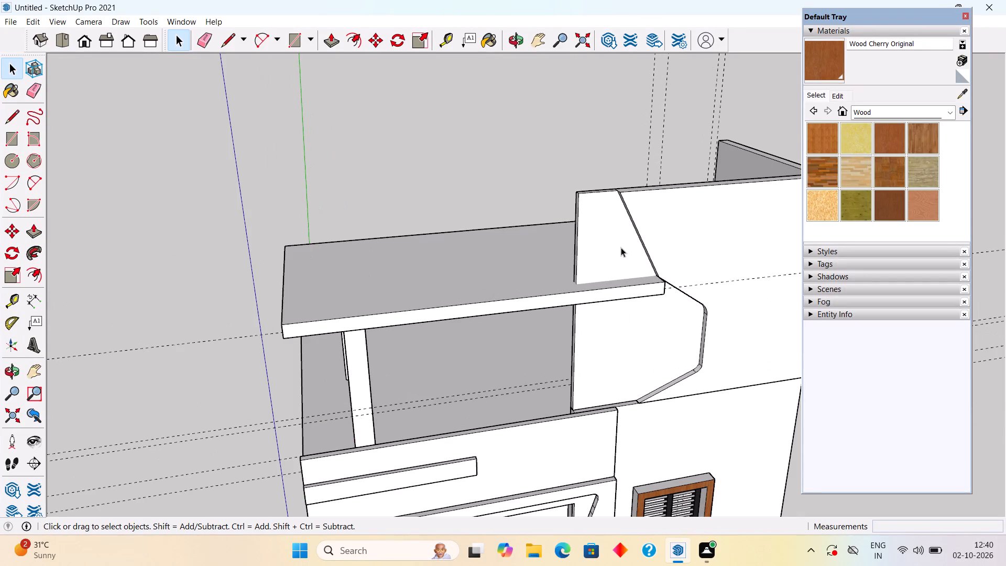
pyautogui.scroll(6, 604, 208)
pyautogui.moveTo(564, 193); pyautogui.dragTo(496, 212, button='middle')
pyautogui.click(515, 227)
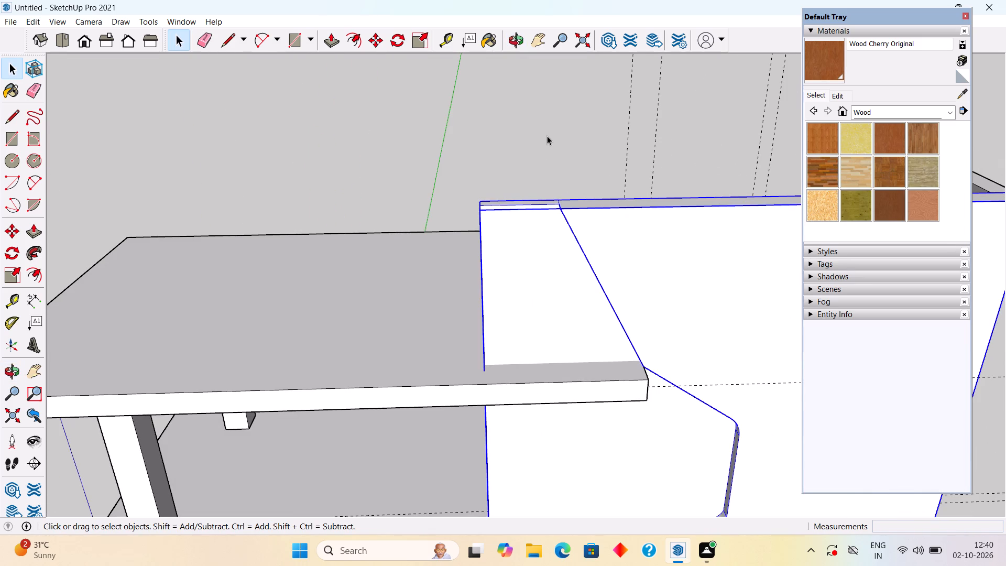
pyautogui.click(547, 136)
pyautogui.scroll(2, 435, 297)
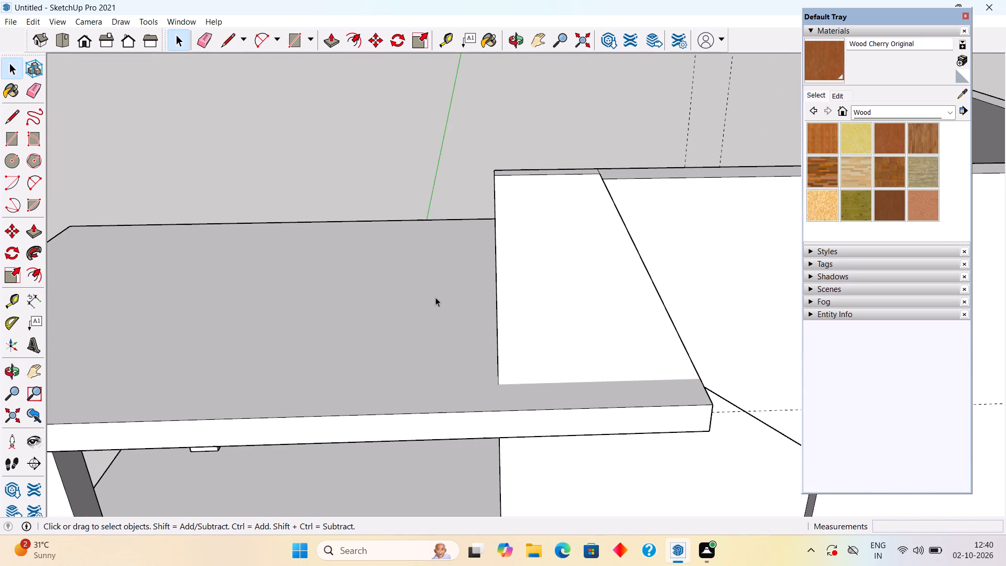
pyautogui.press('r')
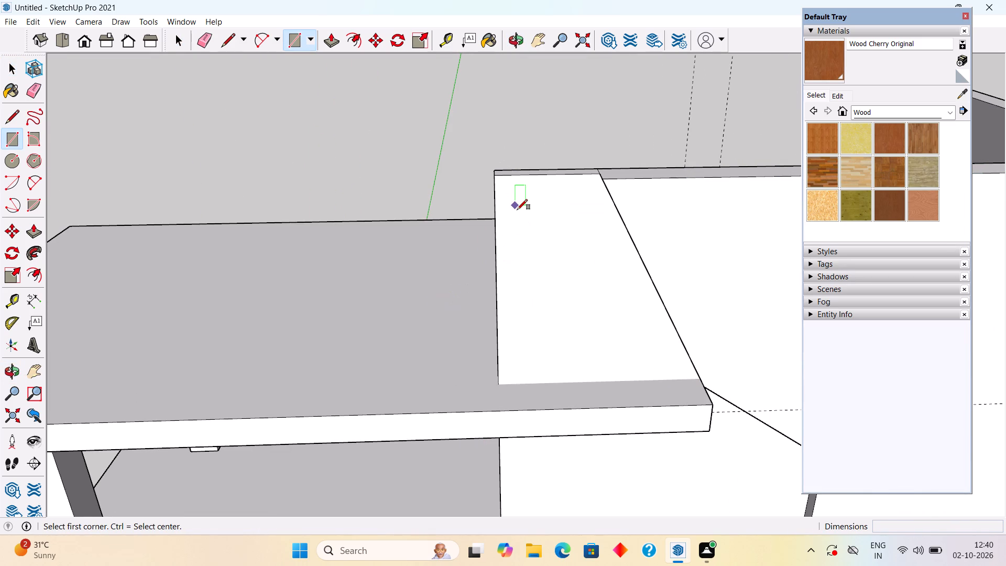
pyautogui.press('t')
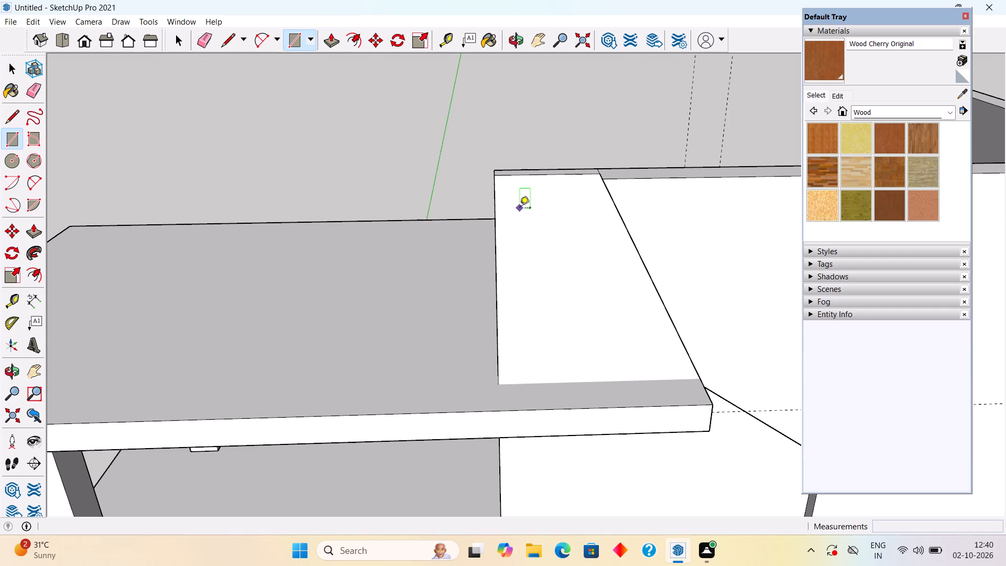
pyautogui.click(495, 300)
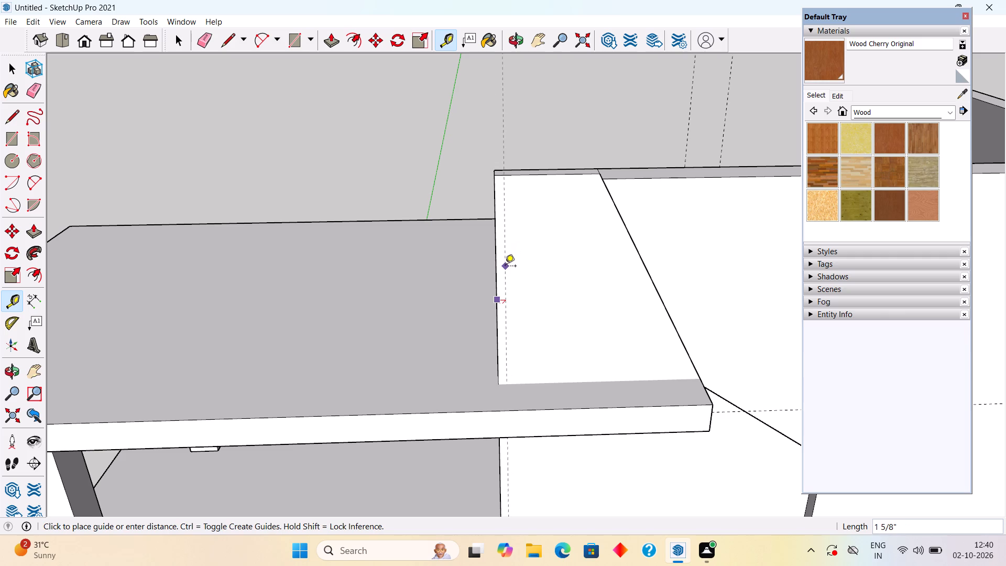
pyautogui.write('1"')
pyautogui.press('Return')
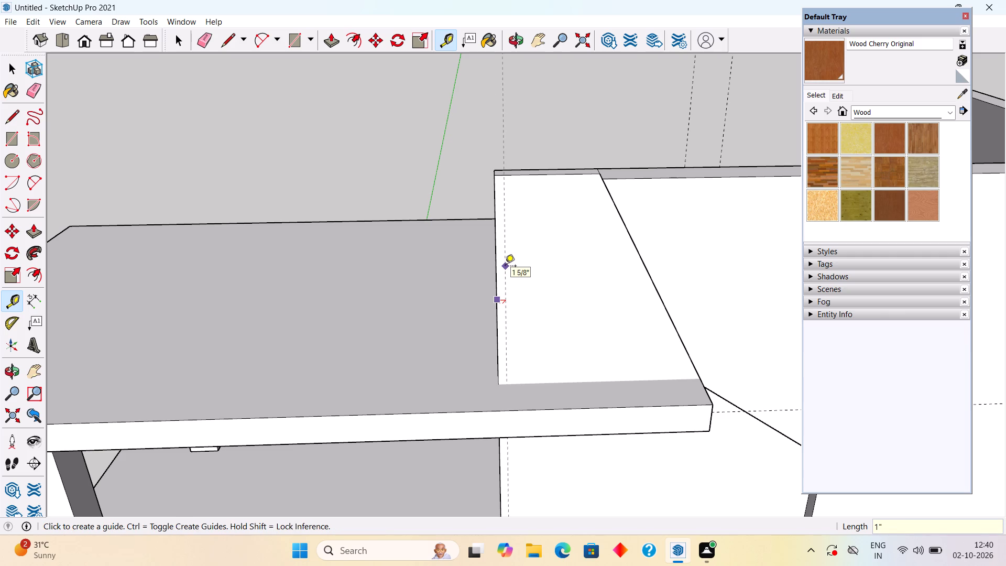
pyautogui.click(504, 288)
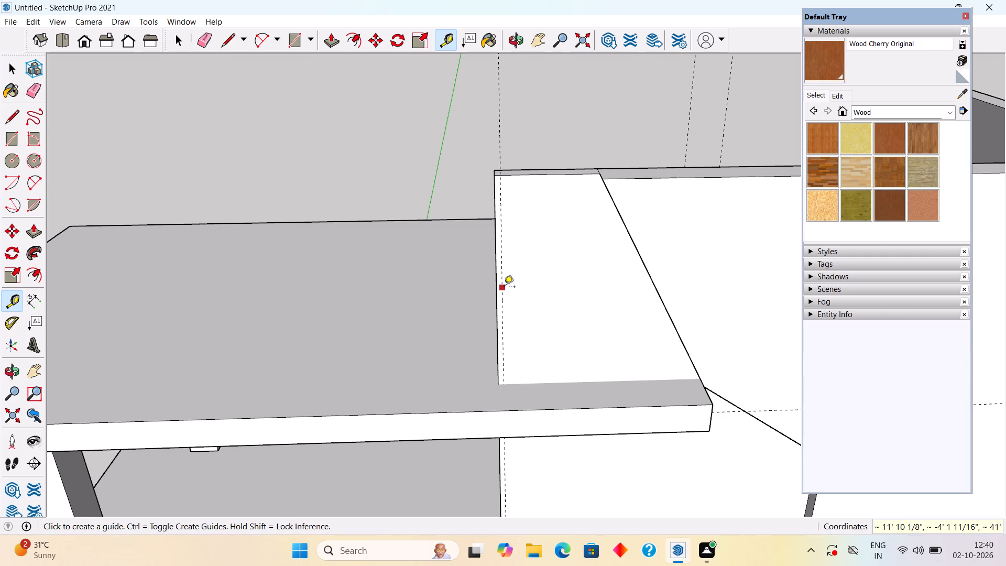
pyautogui.write('1"')
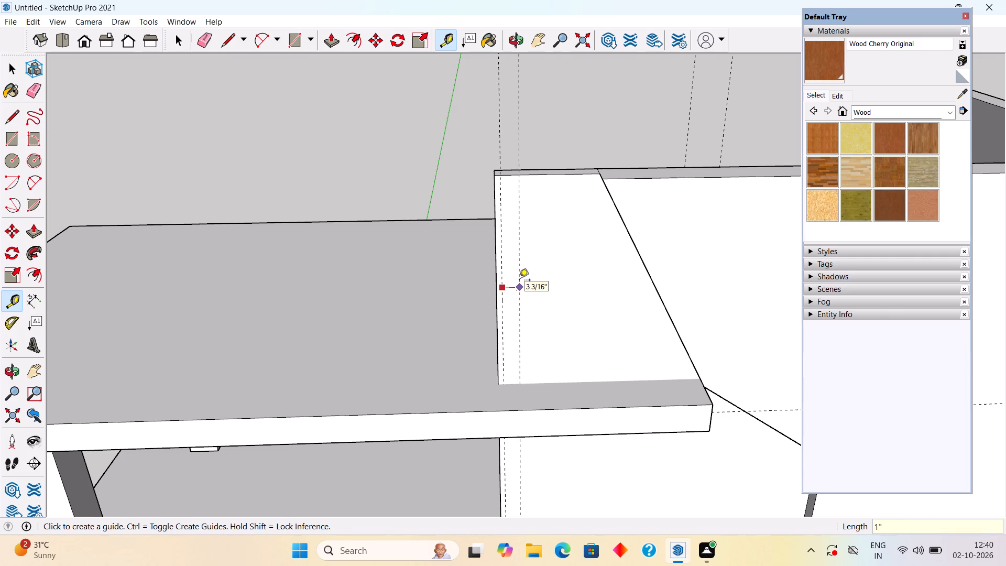
pyautogui.press('Return')
pyautogui.press('space')
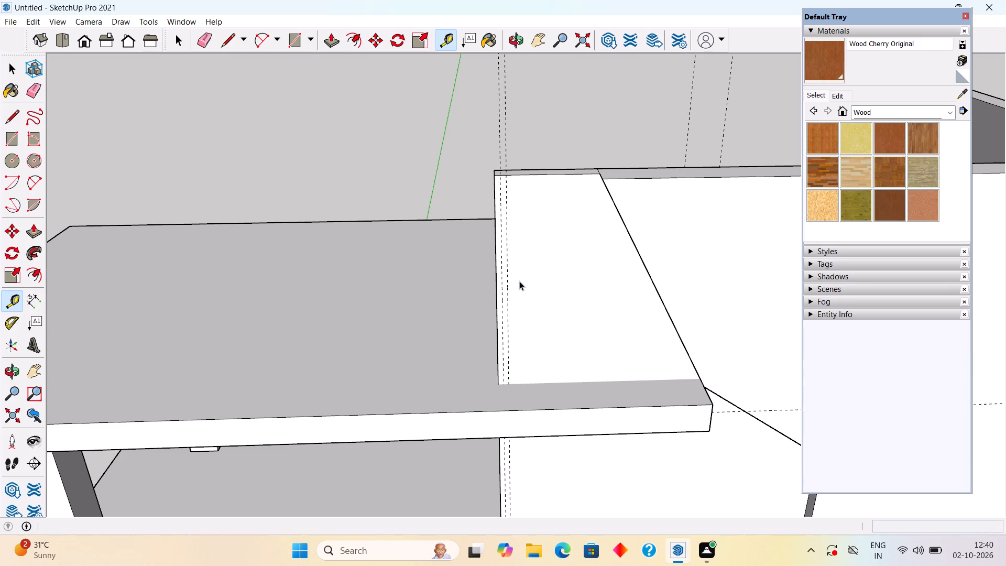
# Draw a 1" by 3' 6" rectangle between the two guides, from the recessed face's top edge down to the roof slab.
pyautogui.write('r')
pyautogui.scroll(1, 515, 168)
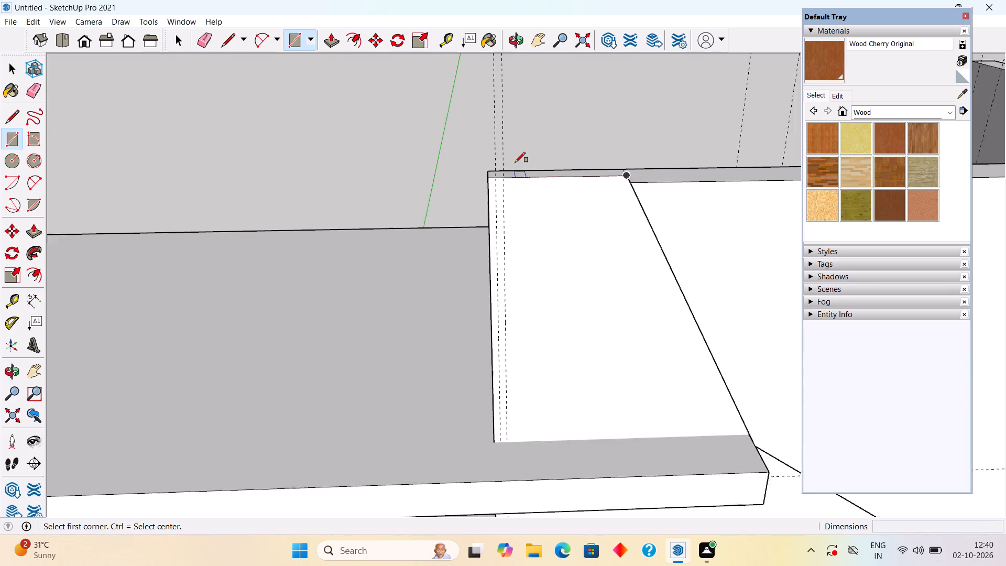
pyautogui.scroll(1, 515, 162)
pyautogui.click(487, 184)
pyautogui.scroll(-9, 490, 208)
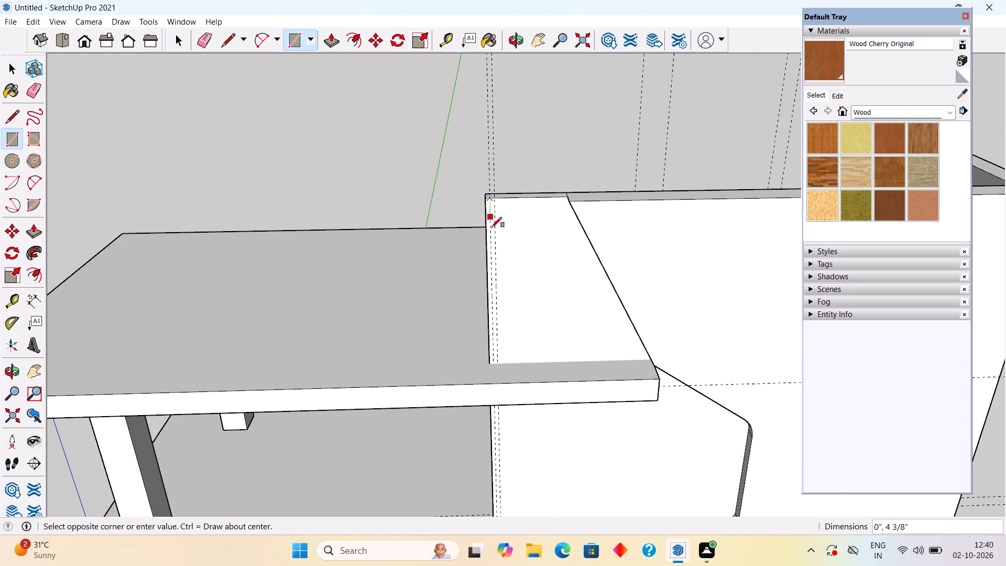
pyautogui.scroll(8, 508, 345)
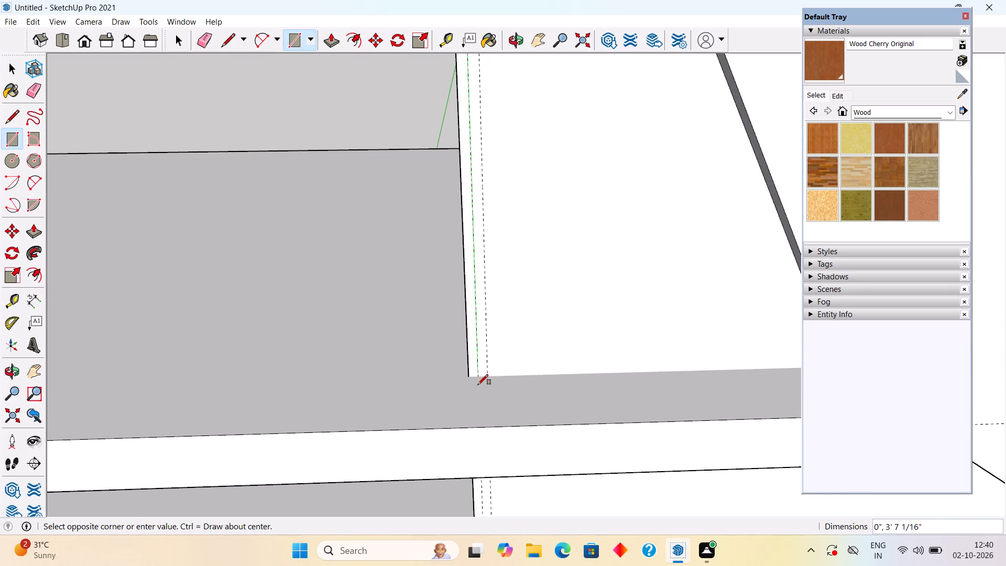
pyautogui.click(489, 377)
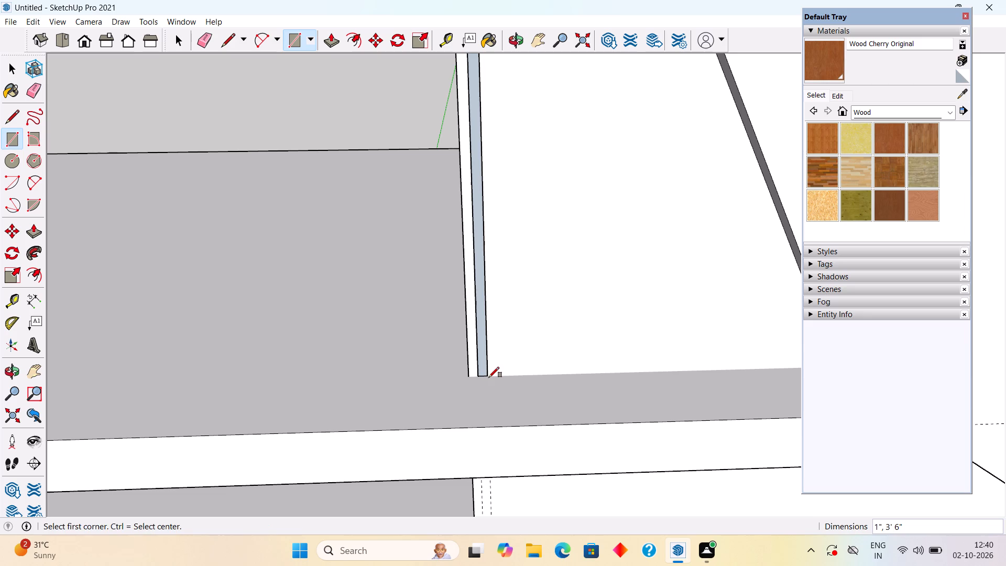
# Pull the narrow rectangle out 0.5" with Push/Pull to form a vertical slat.
pyautogui.press('space')
pyautogui.write('[')
pyautogui.press('p')
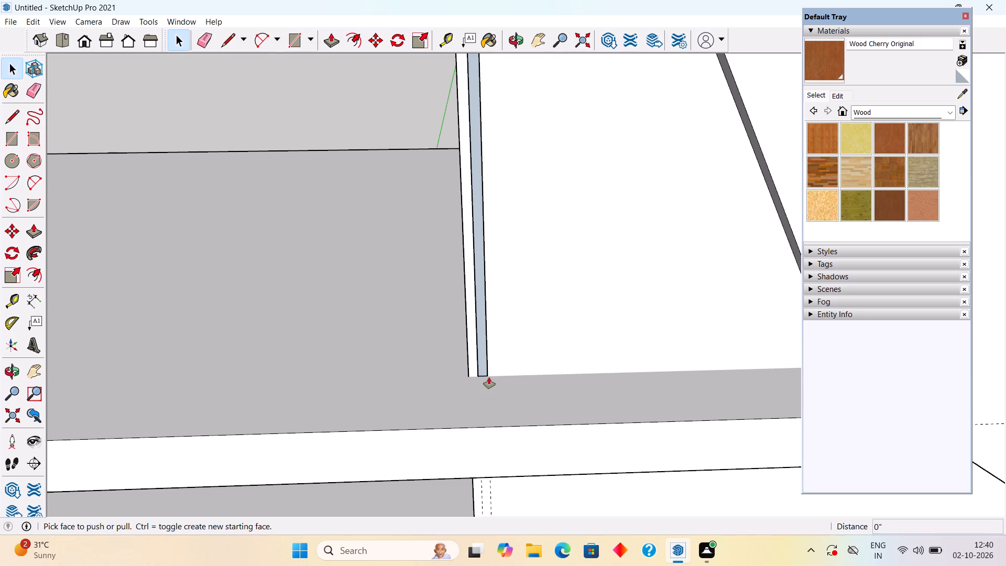
pyautogui.click(487, 353)
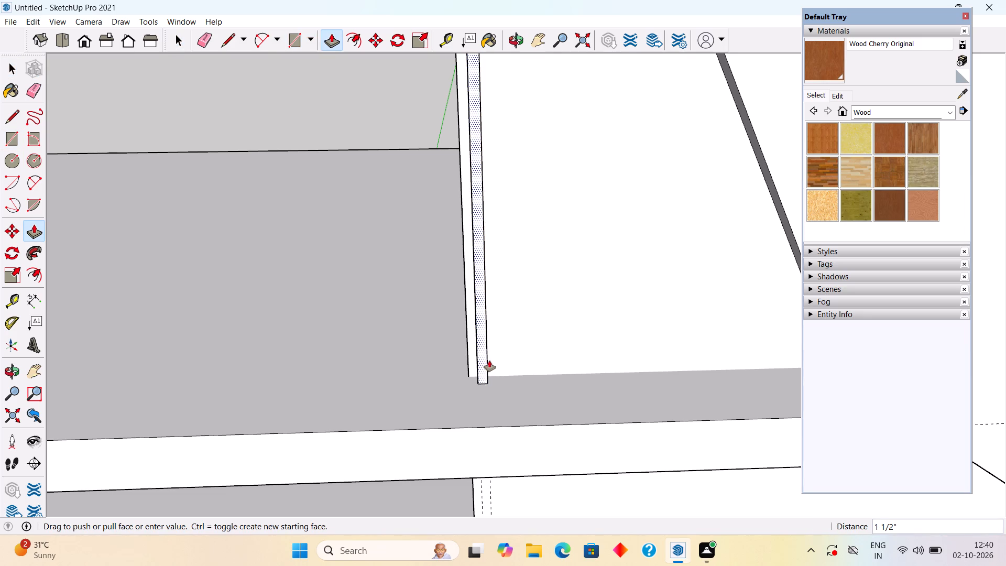
pyautogui.press('.')
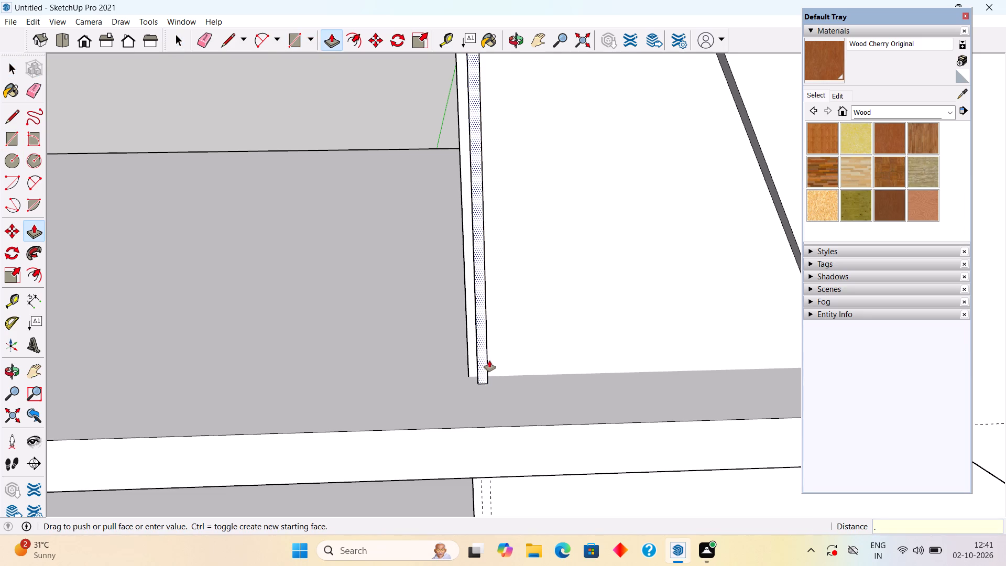
pyautogui.write('5"')
pyautogui.press('Return')
# Select all the connected geometry of the slat and make it a group.
pyautogui.moveTo(507, 311); pyautogui.dragTo(301, 379, button='middle')
pyautogui.scroll(2, 436, 304)
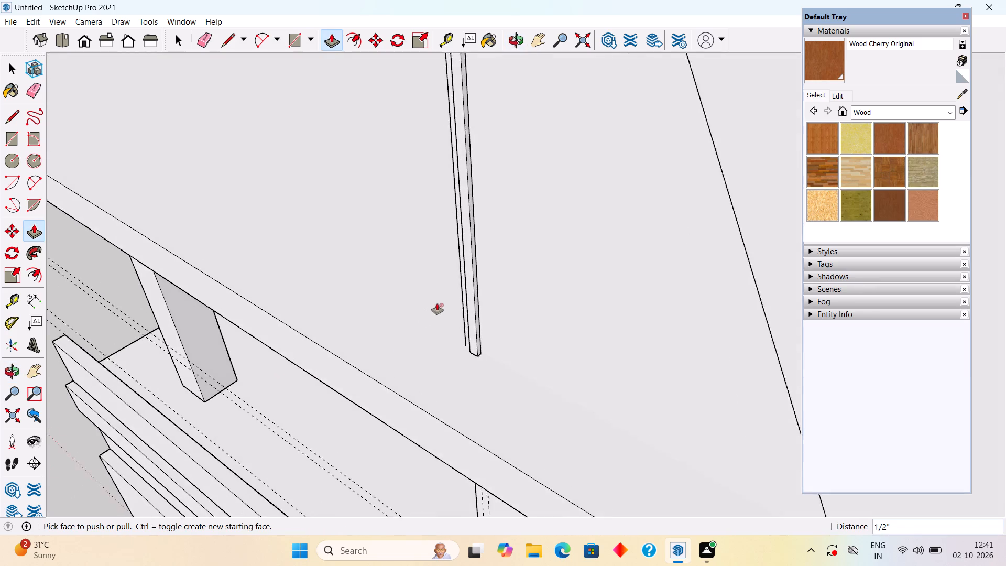
pyautogui.scroll(1, 437, 303)
pyautogui.press('space')
pyautogui.tripleClick(484, 310)
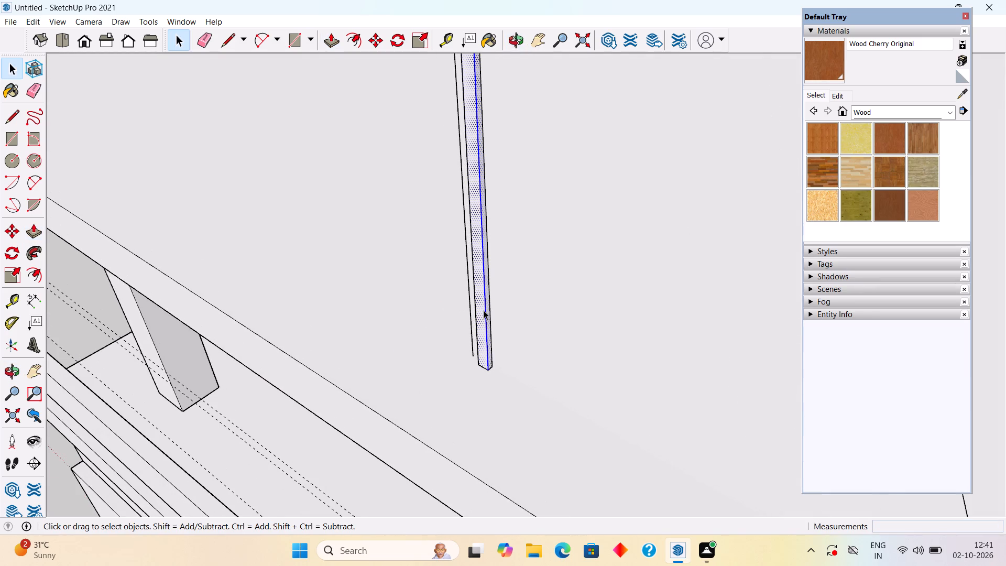
pyautogui.rightClick(484, 310)
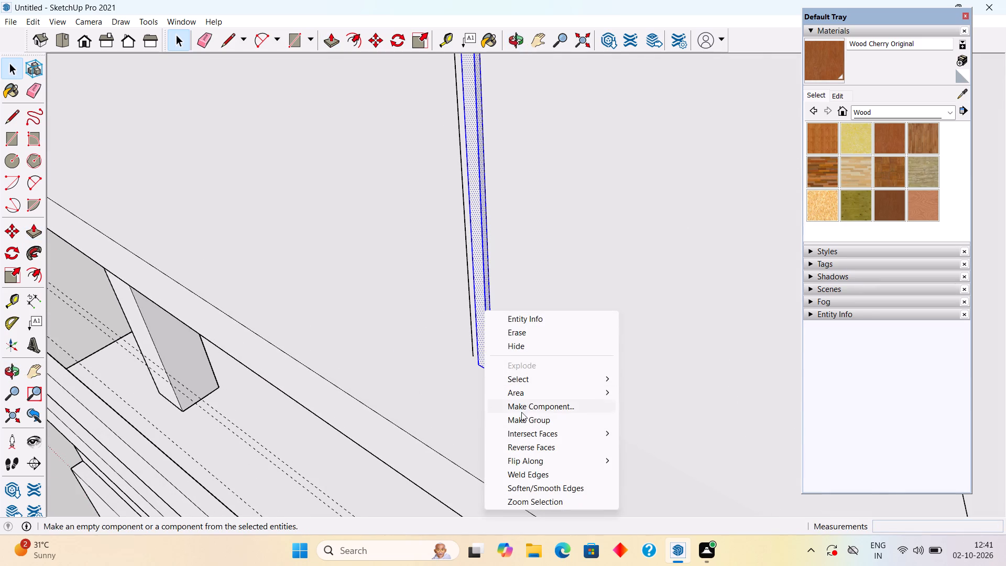
pyautogui.click(523, 419)
# Copy the slat group 3" along the wall face and multiply it into an array of 20 copies.
pyautogui.scroll(-9, 502, 345)
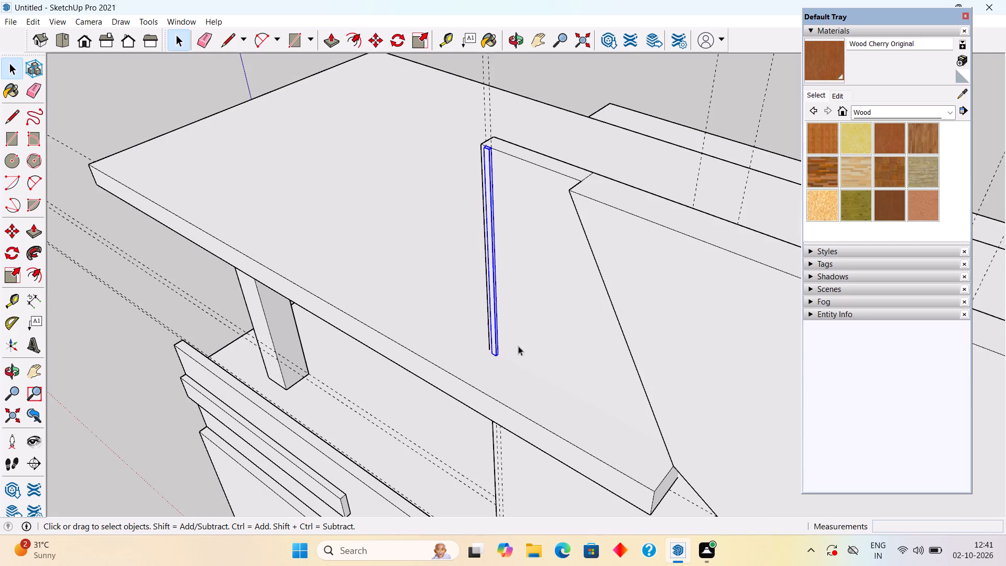
pyautogui.moveTo(522, 349); pyautogui.dragTo(494, 304, button='middle')
pyautogui.scroll(2, 443, 279)
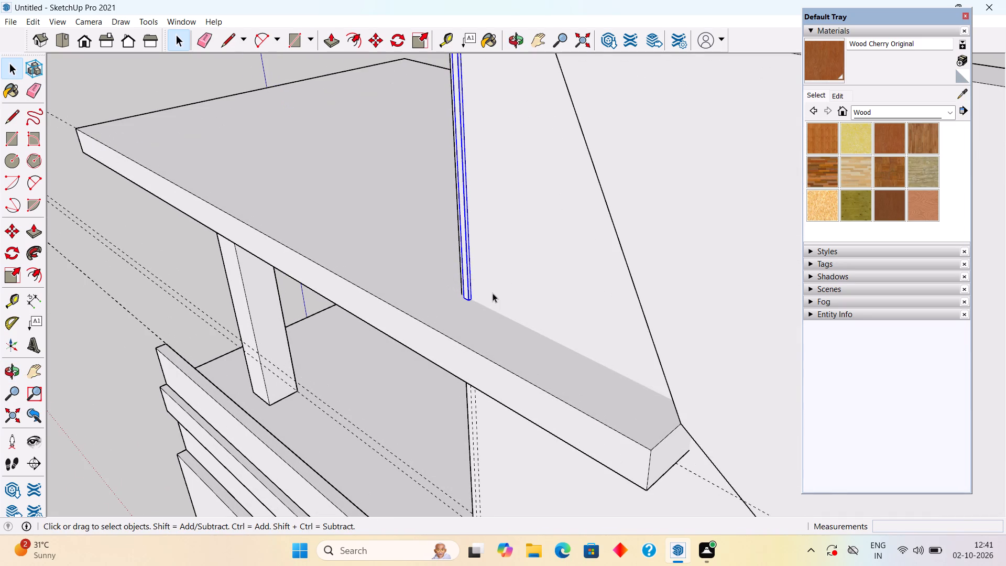
pyautogui.scroll(5, 464, 278)
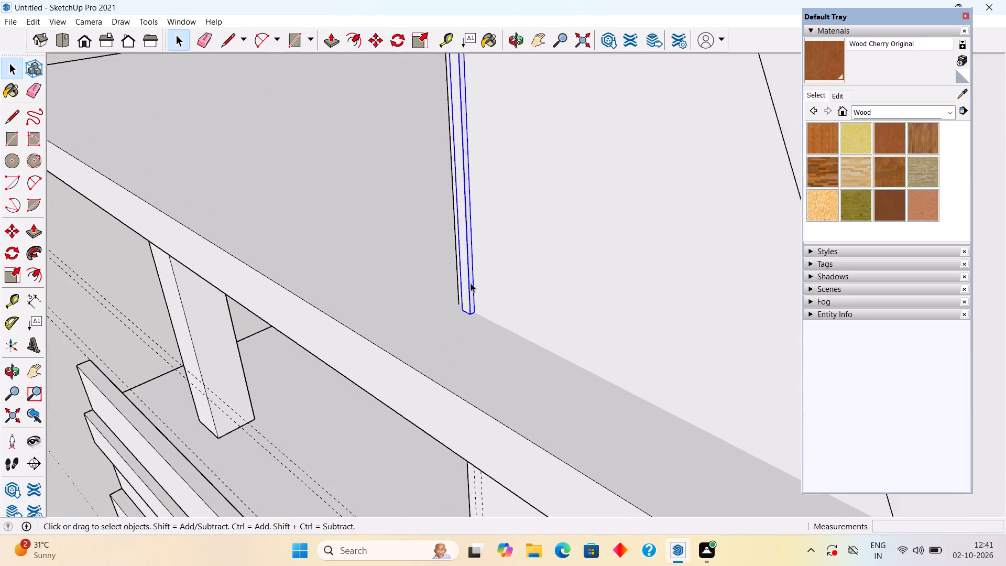
pyautogui.scroll(6, 471, 283)
pyautogui.press('m')
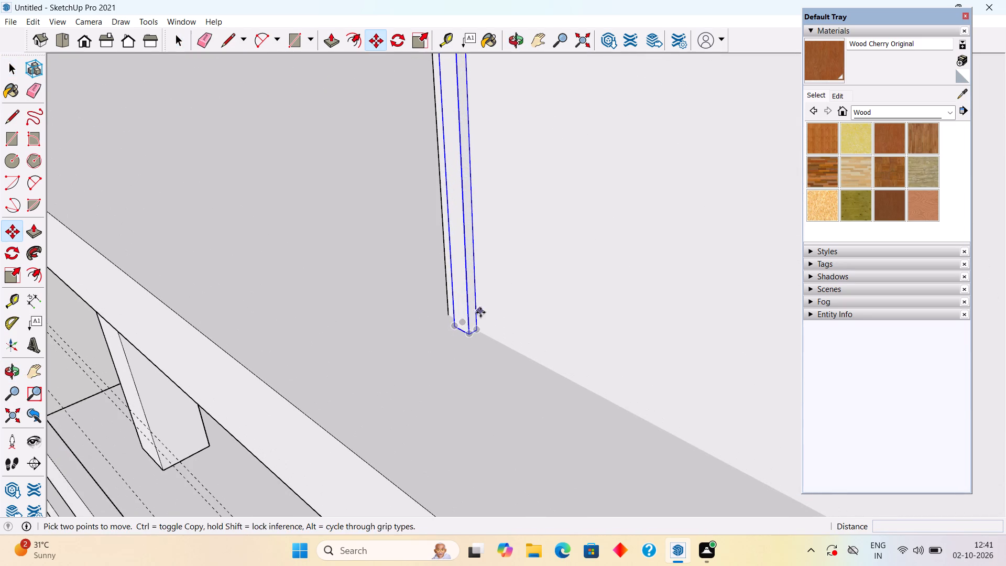
pyautogui.click(466, 336)
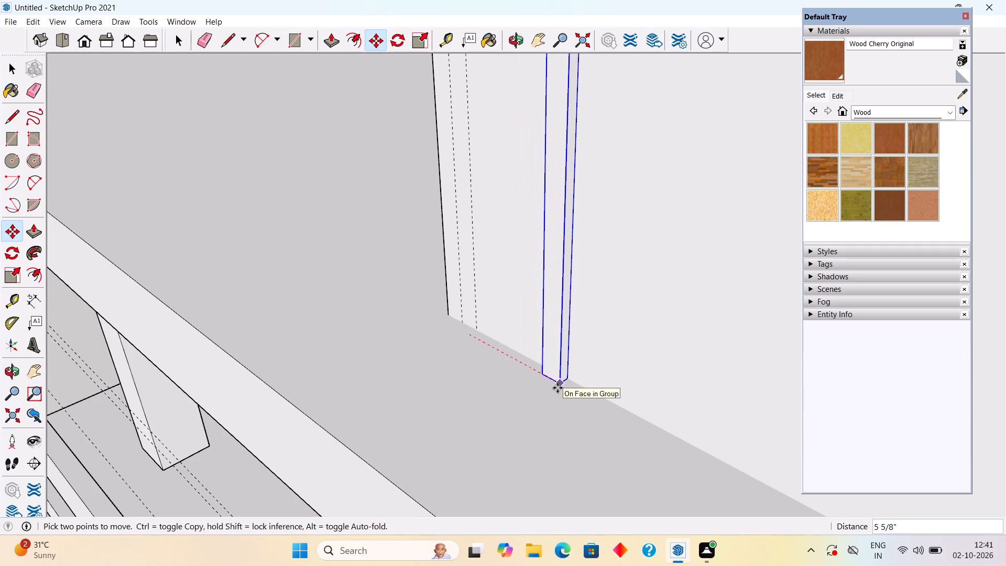
pyautogui.press('3')
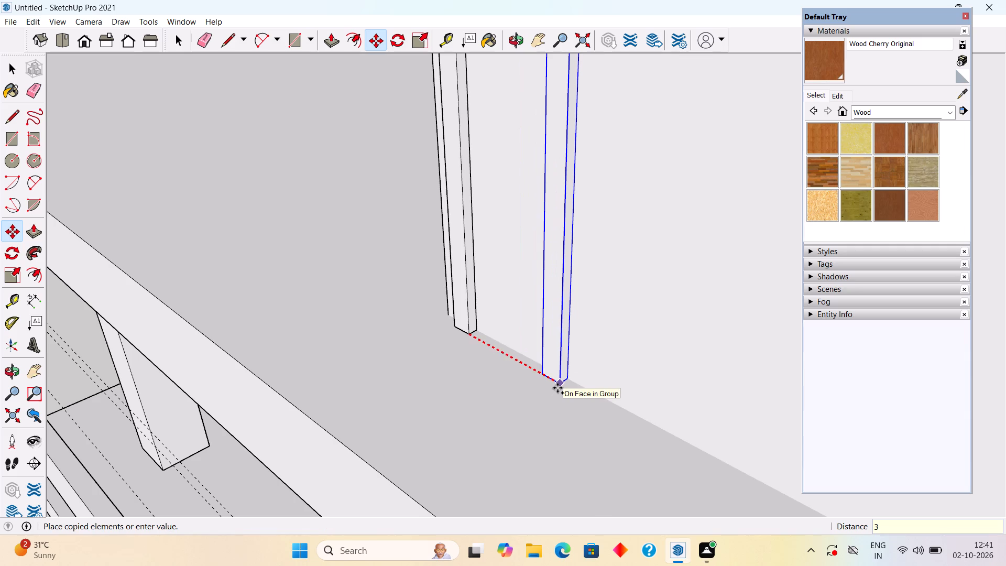
pyautogui.hotkey('shift', '"')
pyautogui.press('Return')
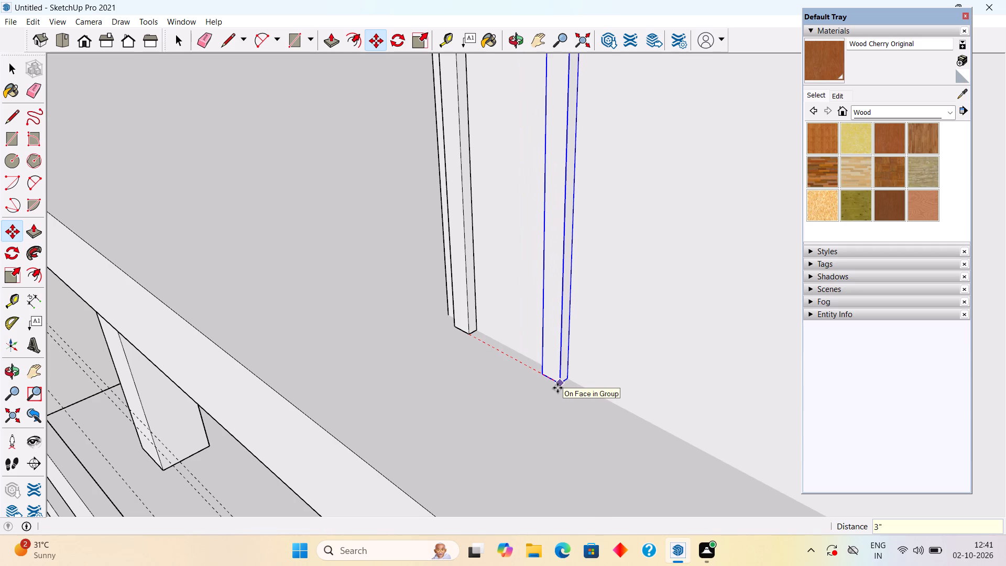
pyautogui.press('x')
pyautogui.write('20')
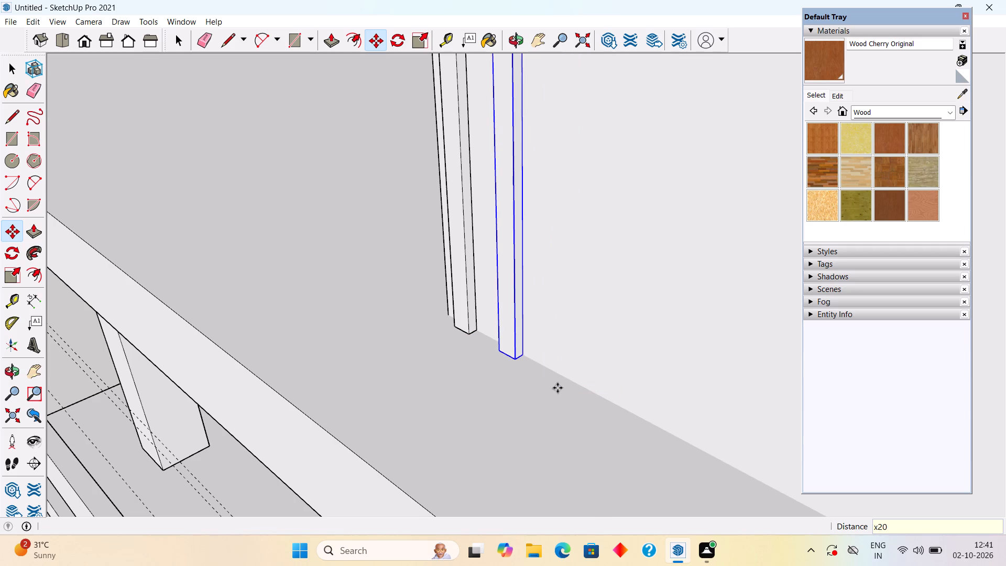
pyautogui.press('Return')
pyautogui.press('space')
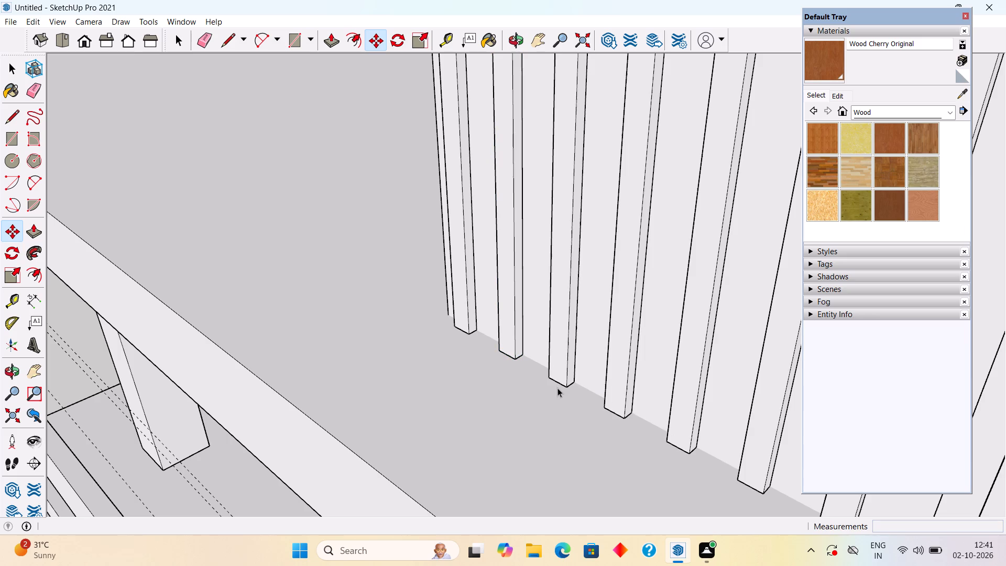
# Examine the slat array across the recessed face and along the top of the raised wall.
pyautogui.scroll(-14, 553, 400)
pyautogui.scroll(-2, 581, 358)
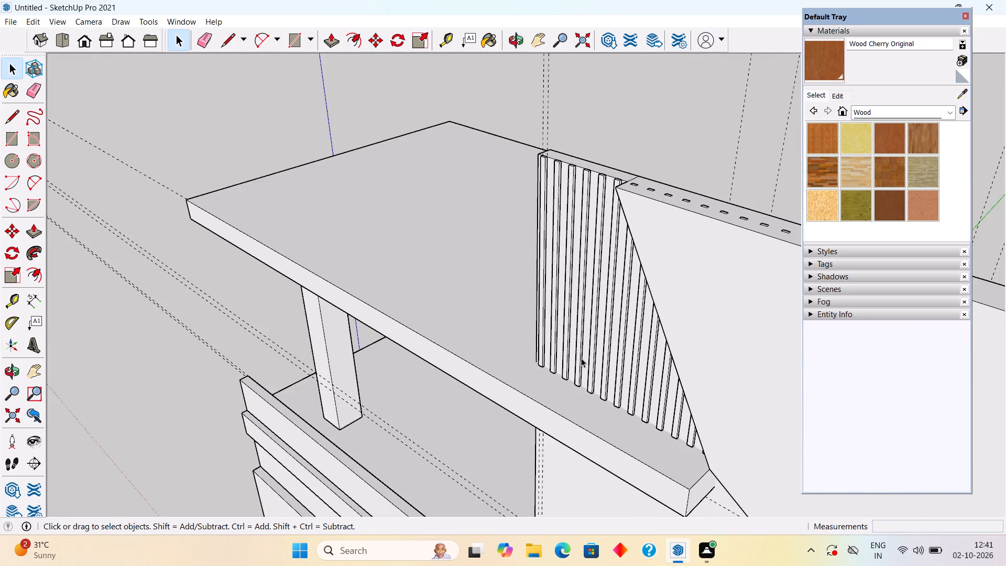
pyautogui.scroll(-2, 657, 347)
pyautogui.scroll(-3, 691, 313)
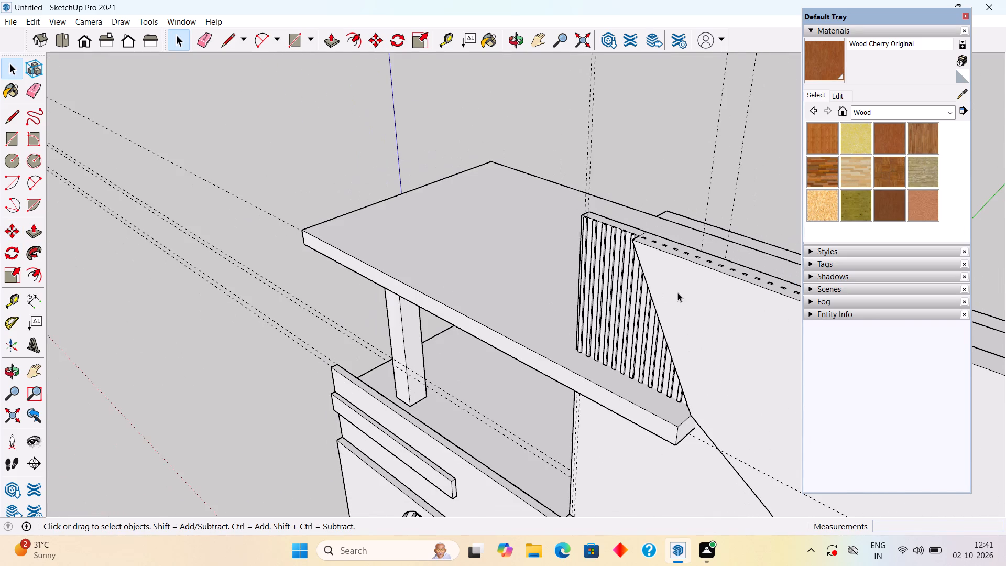
pyautogui.scroll(-5, 678, 292)
pyautogui.scroll(4, 747, 302)
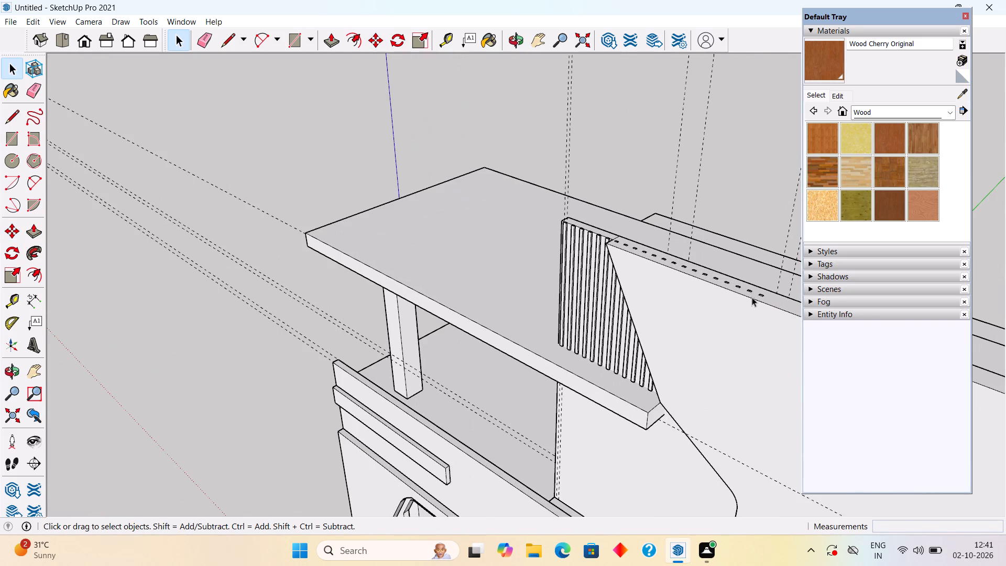
pyautogui.moveTo(757, 285); pyautogui.dragTo(589, 315, button='middle')
pyautogui.scroll(5, 621, 332)
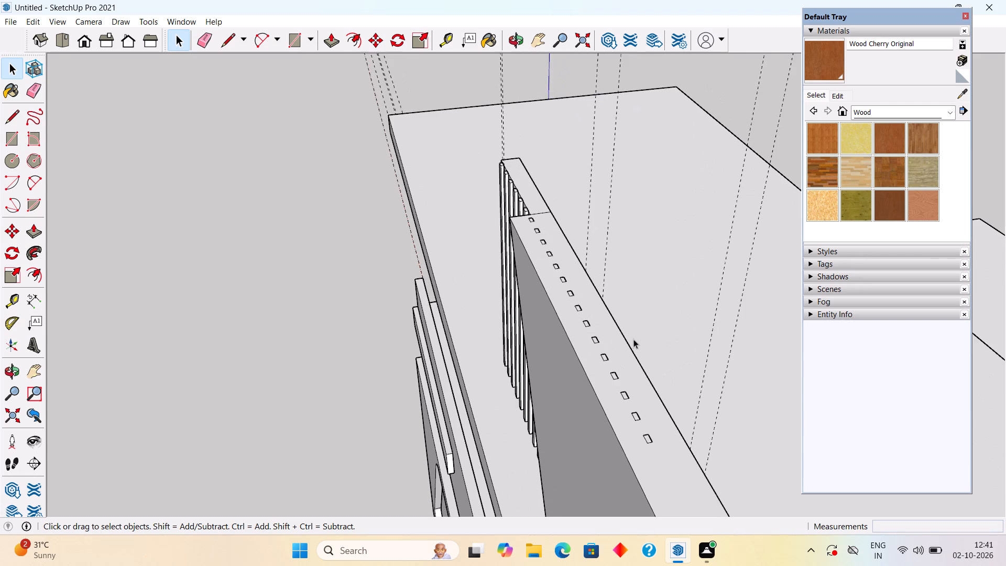
pyautogui.scroll(1, 633, 397)
pyautogui.moveTo(619, 402); pyautogui.dragTo(558, 364, button='middle')
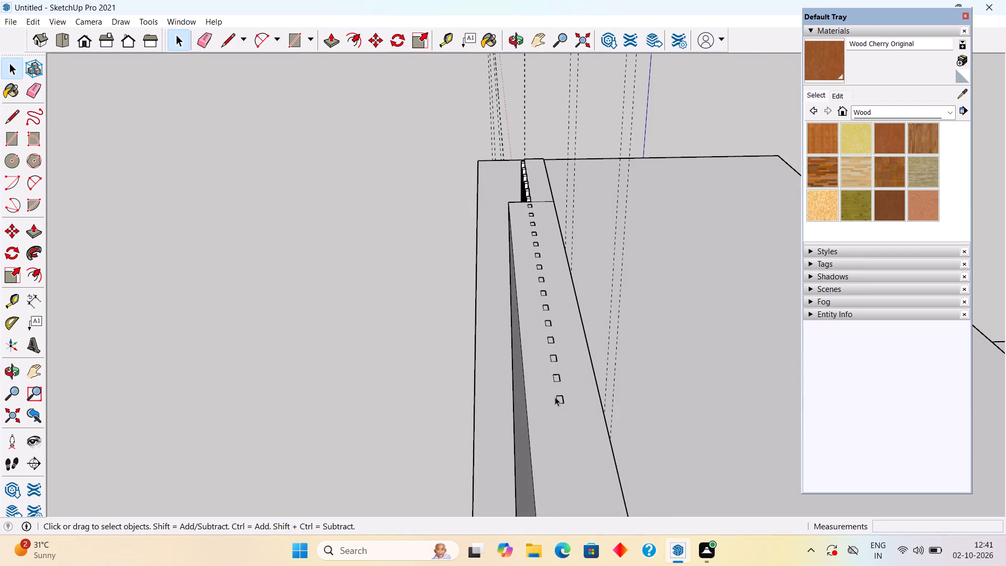
# Delete the outermost slat at the end of the array embedded in the thick wall section.
pyautogui.click(562, 400)
pyautogui.press('Delete')
pyautogui.scroll(3, 537, 214)
pyautogui.scroll(-3, 536, 244)
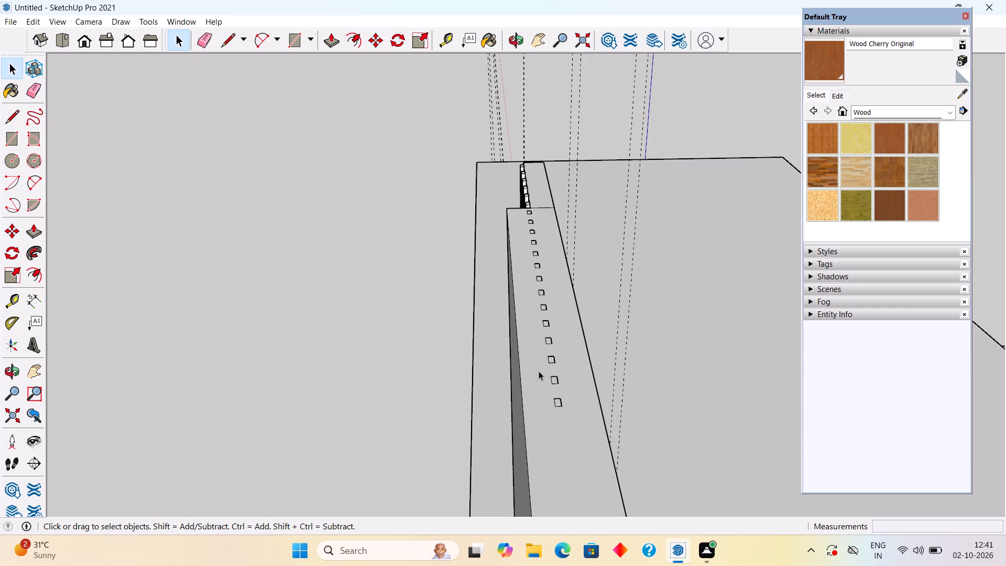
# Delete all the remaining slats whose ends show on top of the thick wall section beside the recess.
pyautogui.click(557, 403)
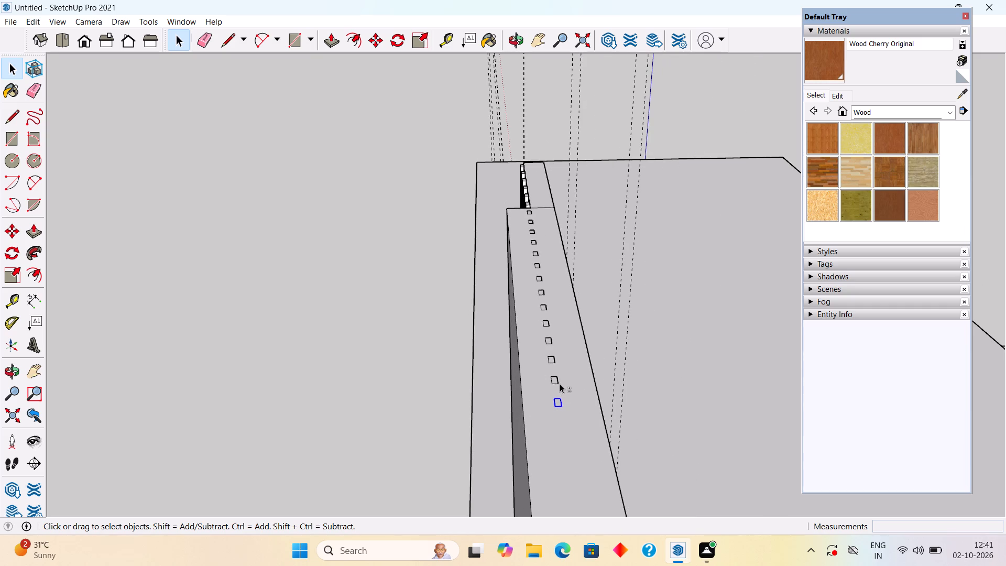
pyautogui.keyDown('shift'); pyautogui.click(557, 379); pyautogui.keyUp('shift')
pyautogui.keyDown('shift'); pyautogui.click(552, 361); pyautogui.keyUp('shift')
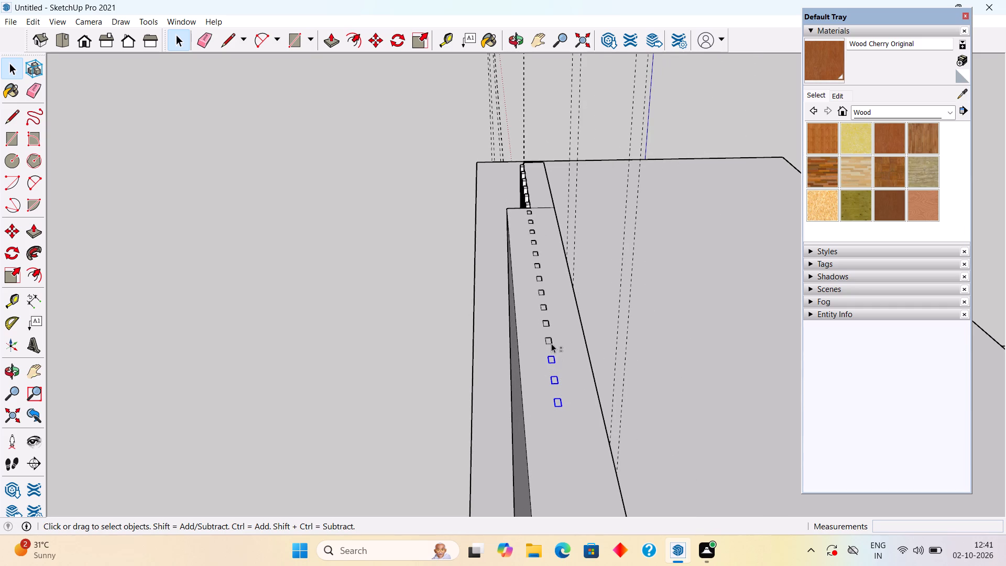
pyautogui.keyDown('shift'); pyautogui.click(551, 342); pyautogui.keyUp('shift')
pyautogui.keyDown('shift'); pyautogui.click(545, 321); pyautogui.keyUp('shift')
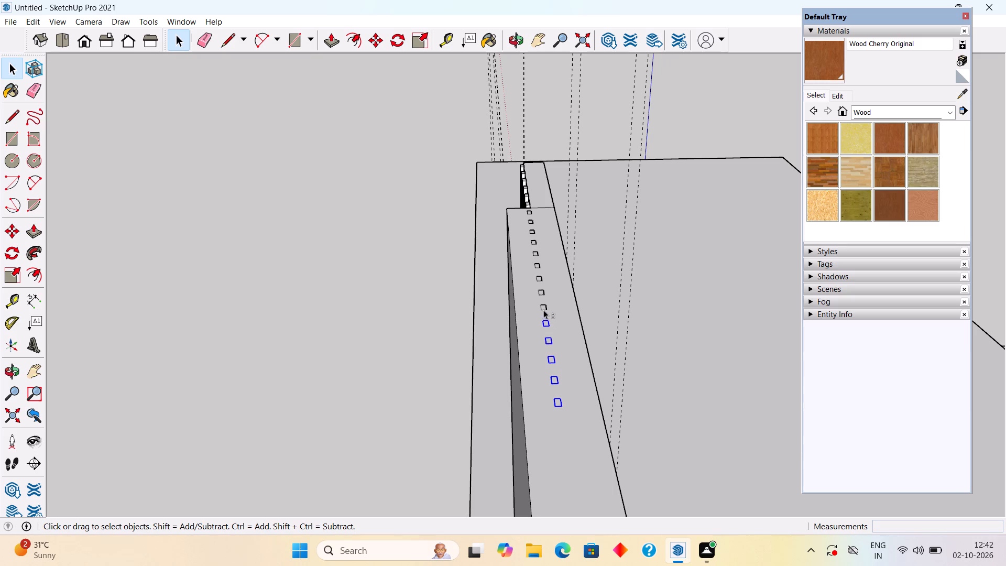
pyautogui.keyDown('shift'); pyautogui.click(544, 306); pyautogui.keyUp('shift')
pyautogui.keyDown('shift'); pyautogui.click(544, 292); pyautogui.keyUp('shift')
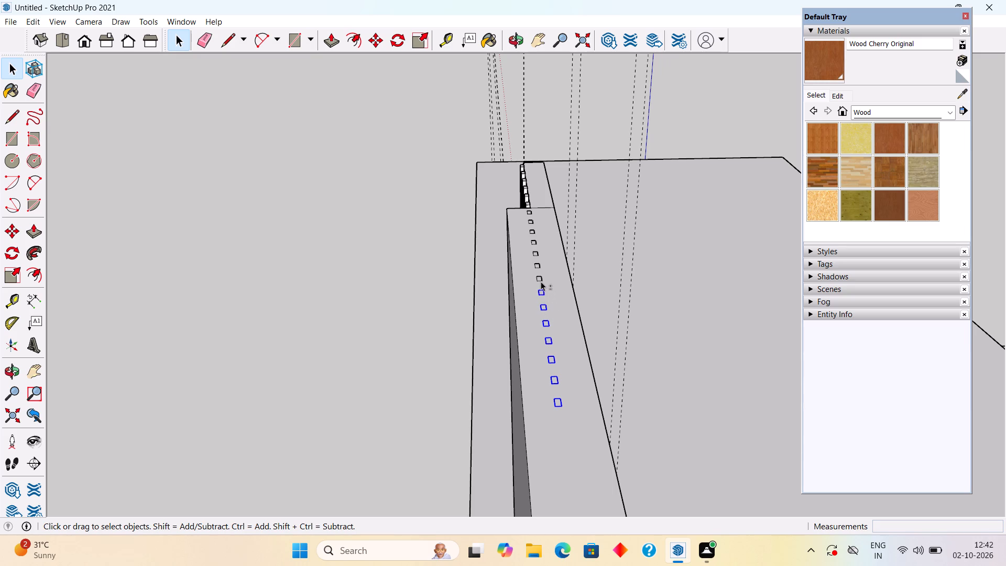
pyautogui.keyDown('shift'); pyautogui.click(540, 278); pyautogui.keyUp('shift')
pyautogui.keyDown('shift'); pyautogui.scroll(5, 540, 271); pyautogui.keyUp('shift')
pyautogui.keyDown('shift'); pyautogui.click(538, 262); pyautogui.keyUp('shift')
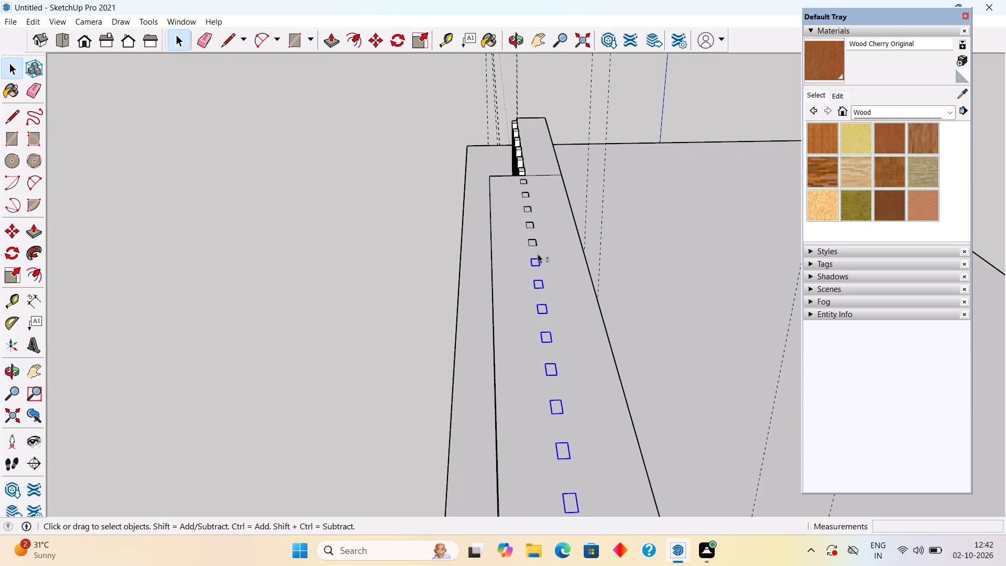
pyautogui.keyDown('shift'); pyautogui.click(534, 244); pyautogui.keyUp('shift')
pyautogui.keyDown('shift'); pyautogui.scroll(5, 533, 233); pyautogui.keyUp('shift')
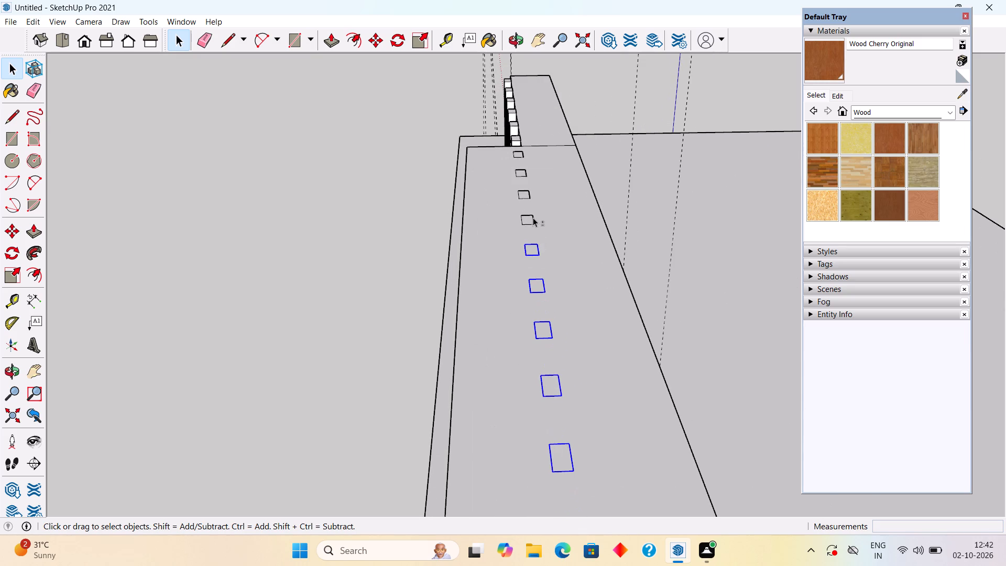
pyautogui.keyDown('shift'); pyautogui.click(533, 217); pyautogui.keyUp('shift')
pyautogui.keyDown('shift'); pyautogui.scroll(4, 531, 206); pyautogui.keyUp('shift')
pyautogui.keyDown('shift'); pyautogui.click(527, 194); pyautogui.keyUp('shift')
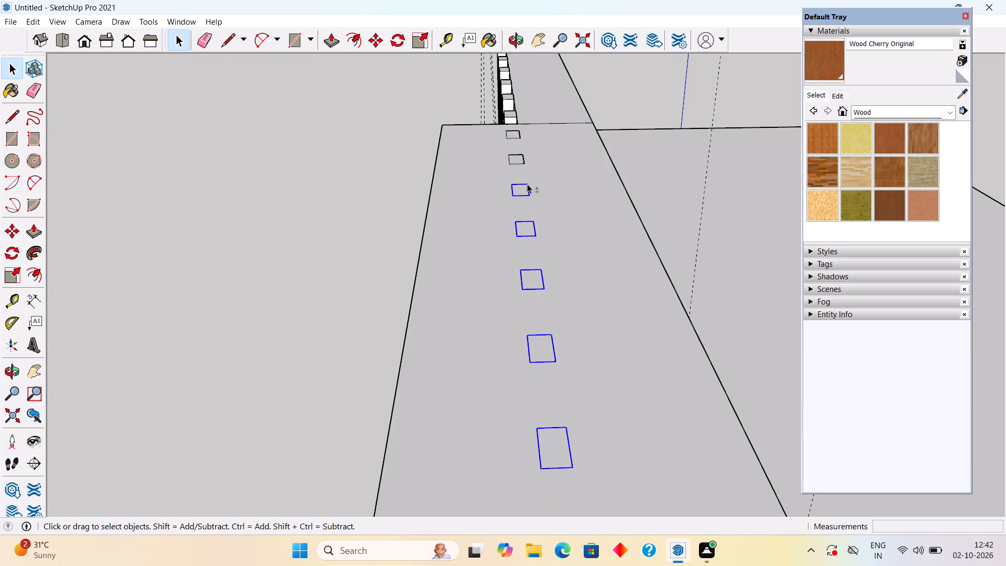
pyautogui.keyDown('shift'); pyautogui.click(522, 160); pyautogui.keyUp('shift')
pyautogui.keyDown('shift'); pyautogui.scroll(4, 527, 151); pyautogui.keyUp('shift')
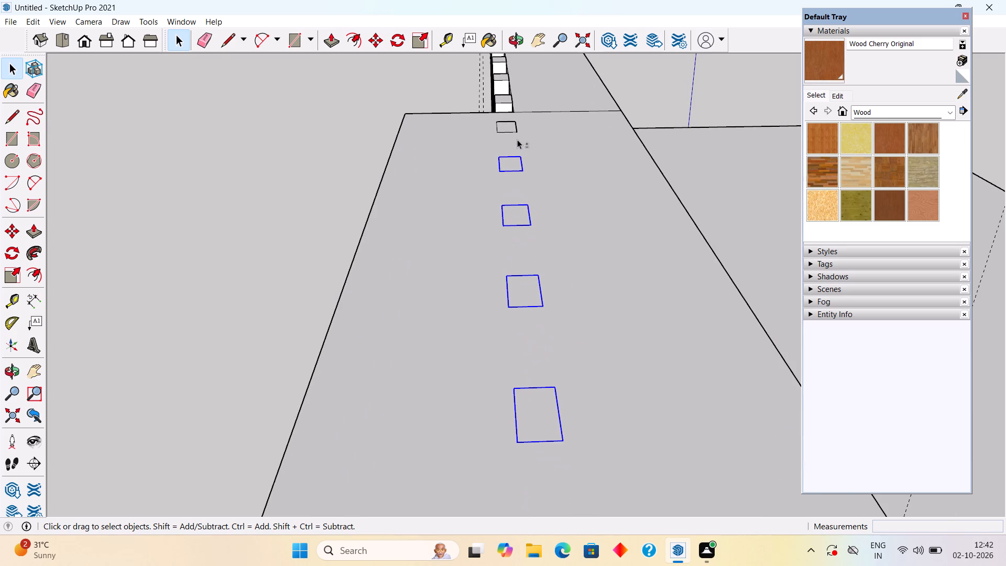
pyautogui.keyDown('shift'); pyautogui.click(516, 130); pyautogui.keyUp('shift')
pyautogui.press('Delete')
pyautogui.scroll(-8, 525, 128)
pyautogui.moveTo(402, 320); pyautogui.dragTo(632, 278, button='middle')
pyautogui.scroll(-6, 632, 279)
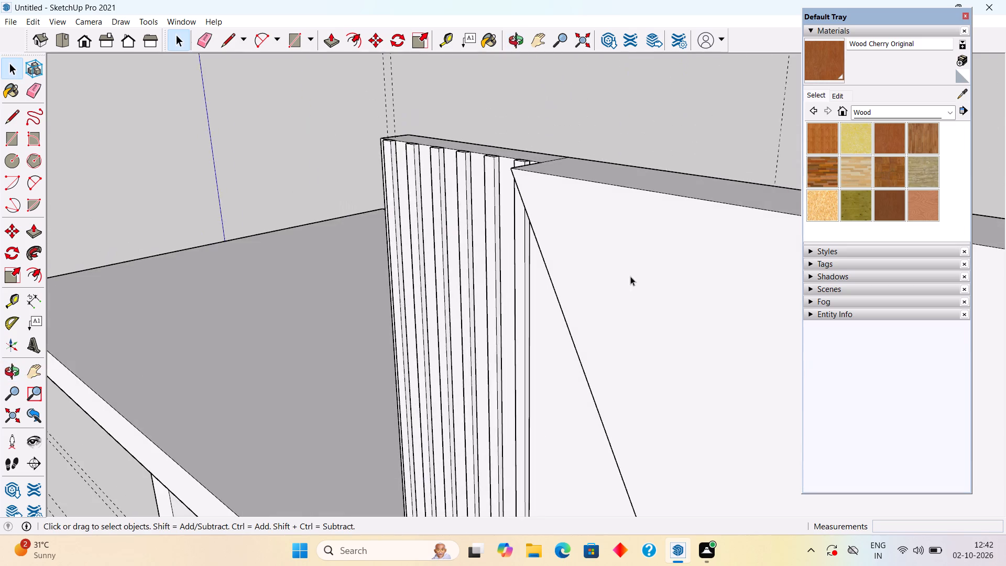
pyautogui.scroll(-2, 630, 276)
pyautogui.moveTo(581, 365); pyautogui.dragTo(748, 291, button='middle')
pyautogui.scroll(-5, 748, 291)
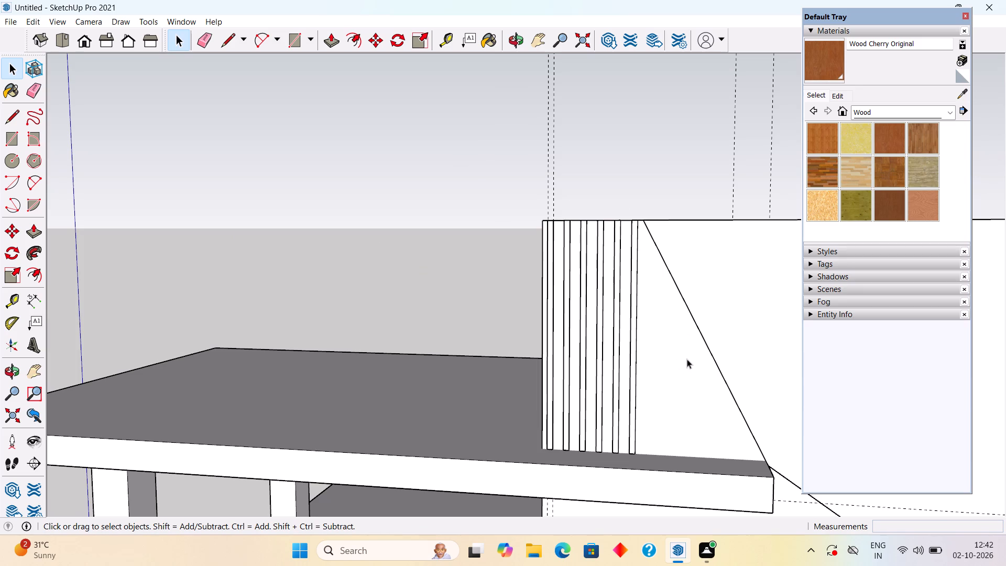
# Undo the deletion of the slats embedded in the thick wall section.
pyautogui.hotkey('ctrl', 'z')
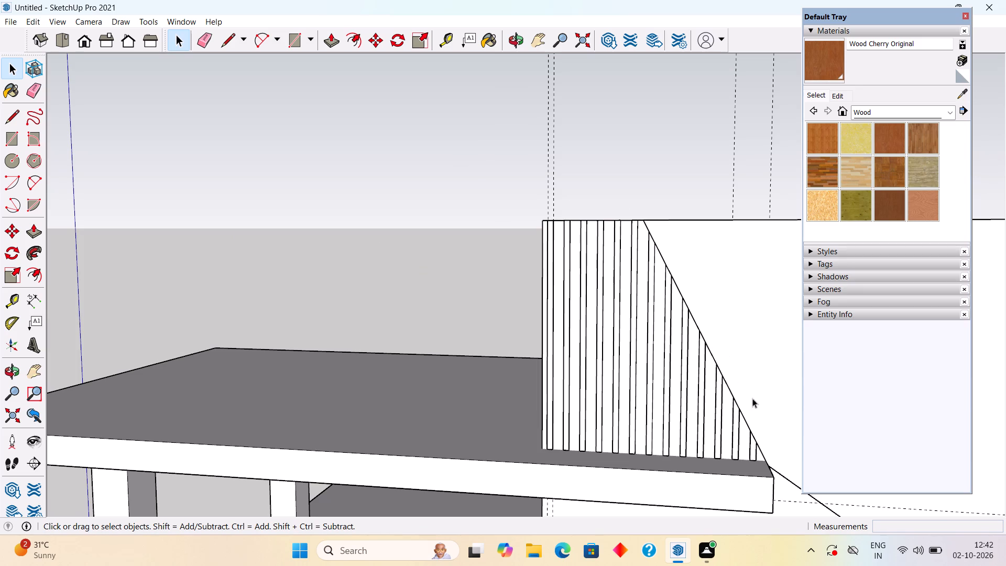
# Delete only the seven end slats of the array that lie entirely inside the thick wall, beyond the recess's sloping edge.
pyautogui.moveTo(773, 284); pyautogui.dragTo(749, 393, button='middle')
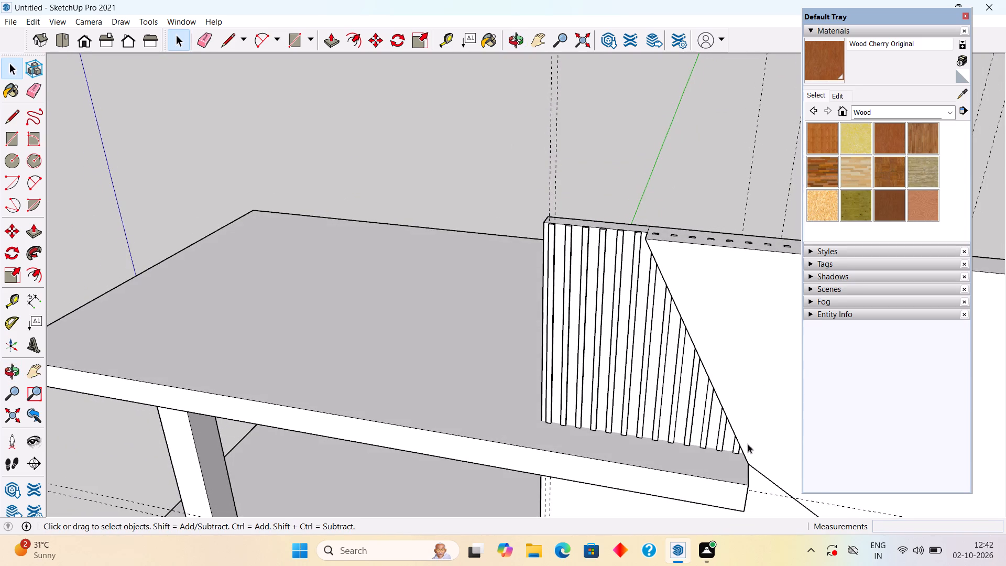
pyautogui.scroll(1, 738, 441)
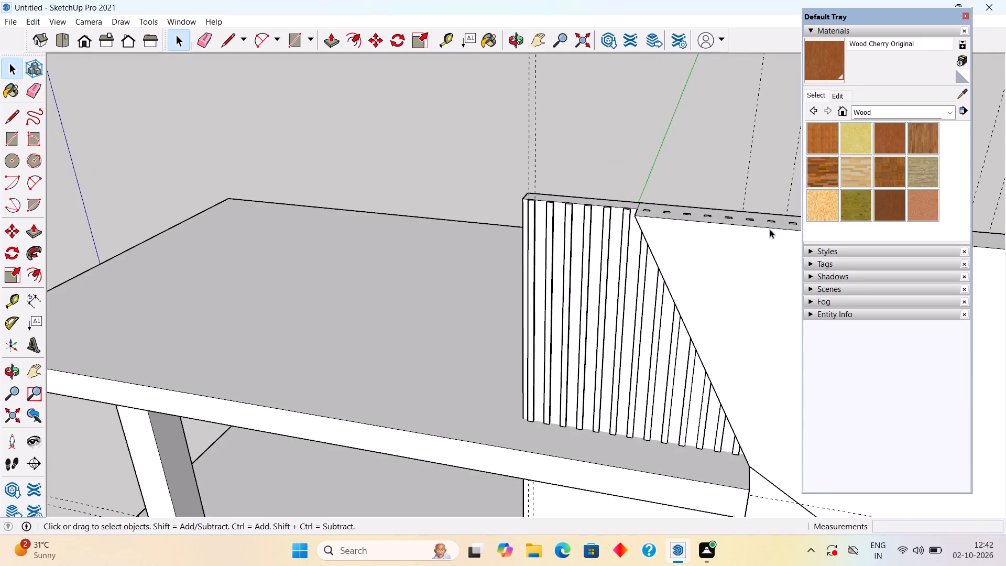
pyautogui.moveTo(758, 234); pyautogui.dragTo(733, 240, button='middle')
pyautogui.click(774, 231)
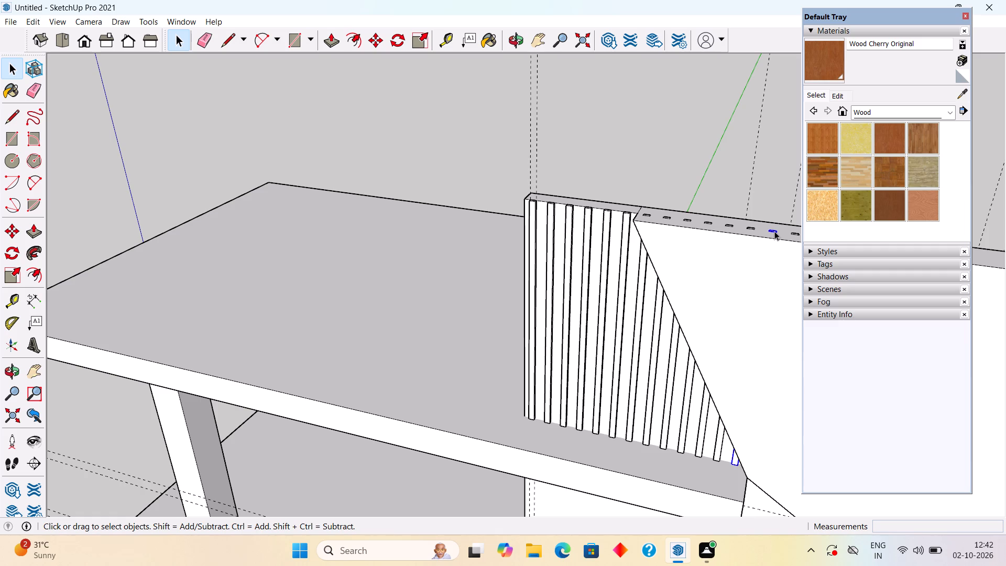
pyautogui.click(772, 200)
pyautogui.scroll(-3, 752, 223)
pyautogui.moveTo(788, 255); pyautogui.dragTo(687, 266, button='middle')
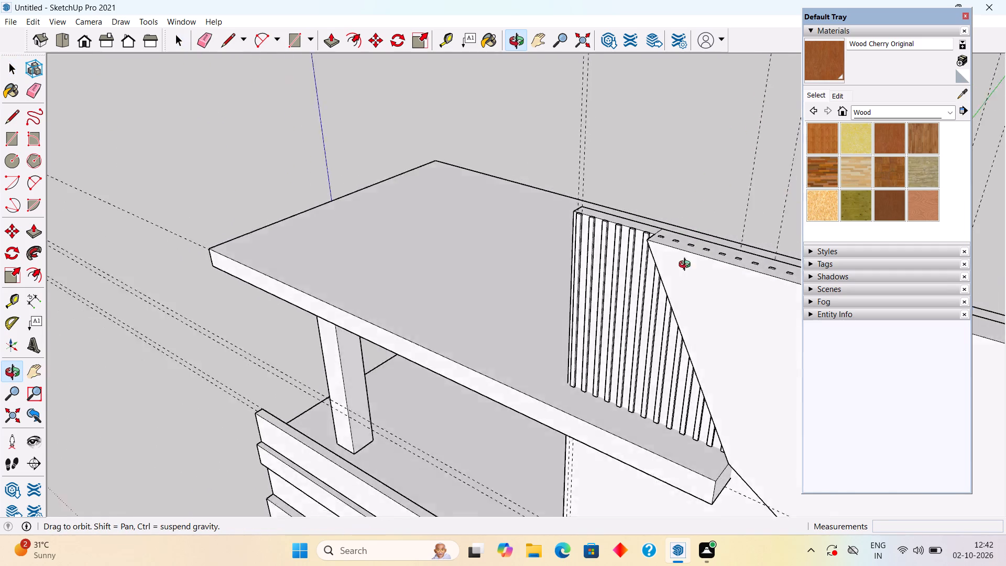
pyautogui.moveTo(687, 266); pyautogui.dragTo(610, 273, button='middle')
pyautogui.scroll(-1, 681, 266)
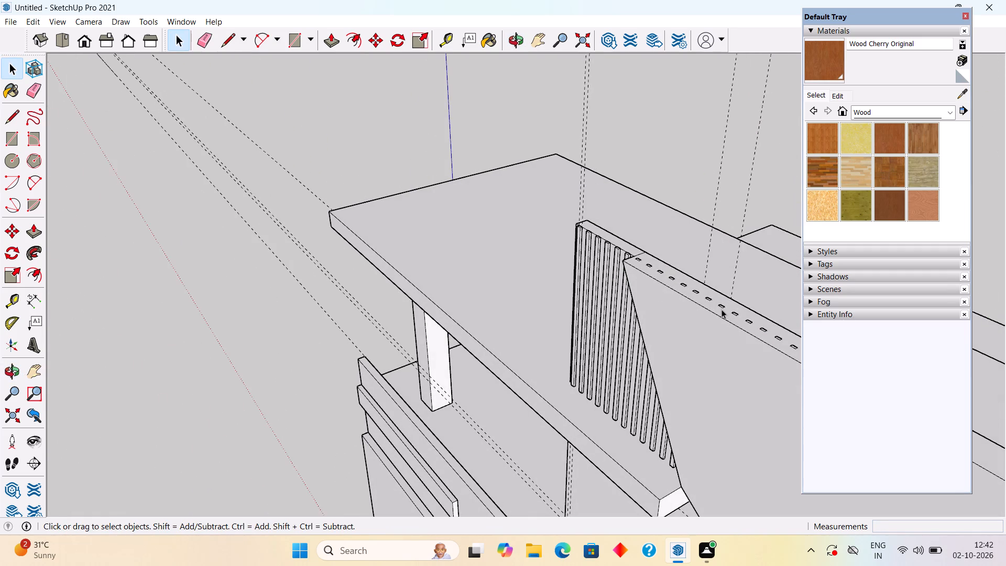
pyautogui.click(721, 304)
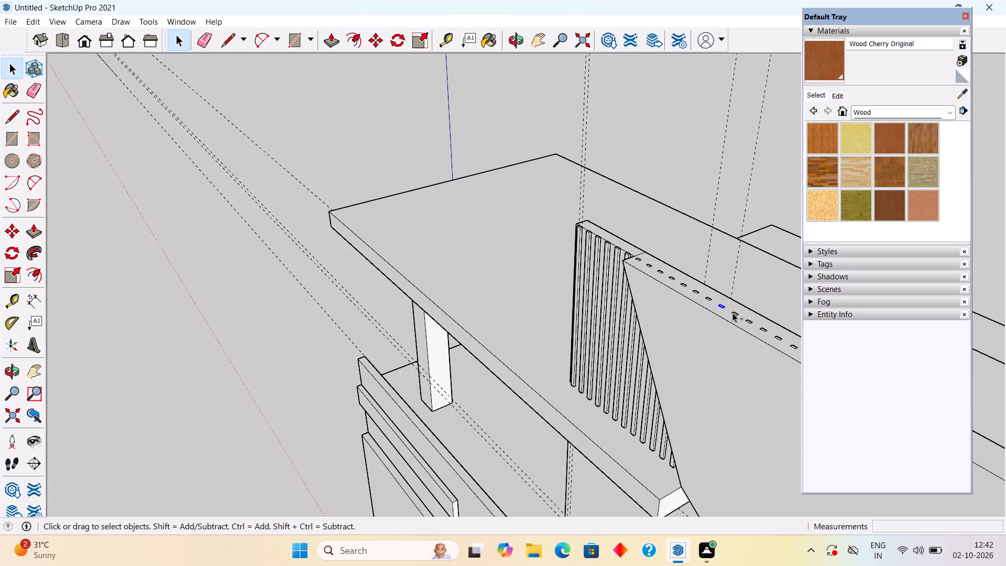
pyautogui.keyDown('ctrl'); pyautogui.click(732, 313); pyautogui.keyUp('ctrl')
pyautogui.keyDown('ctrl'); pyautogui.click(749, 321); pyautogui.keyUp('ctrl')
pyautogui.keyDown('ctrl'); pyautogui.scroll(-6, 747, 325); pyautogui.keyUp('ctrl')
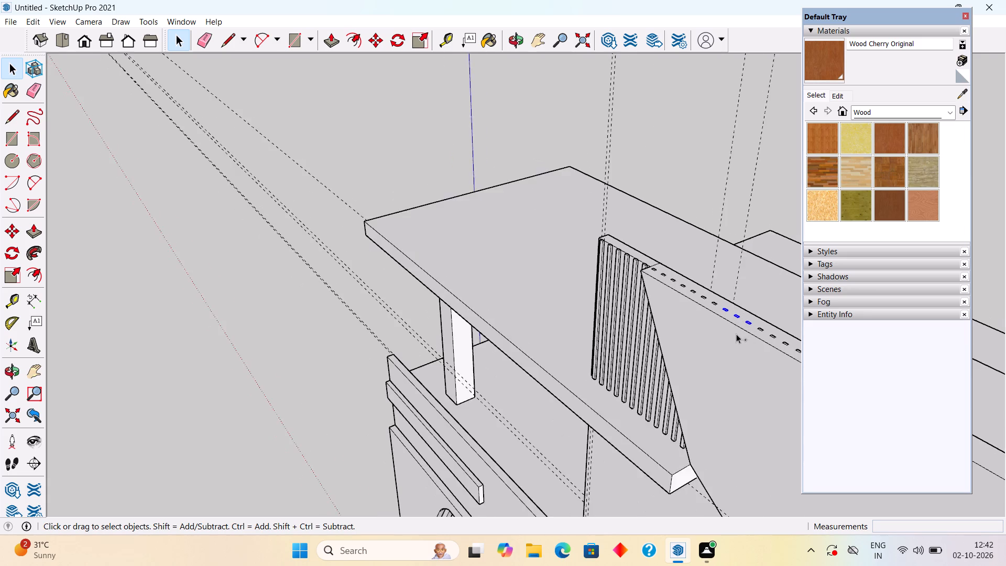
pyautogui.keyDown('ctrl'); pyautogui.scroll(-2, 736, 334); pyautogui.keyUp('ctrl')
pyautogui.keyDown('ctrl'); pyautogui.scroll(9, 783, 330); pyautogui.keyUp('ctrl')
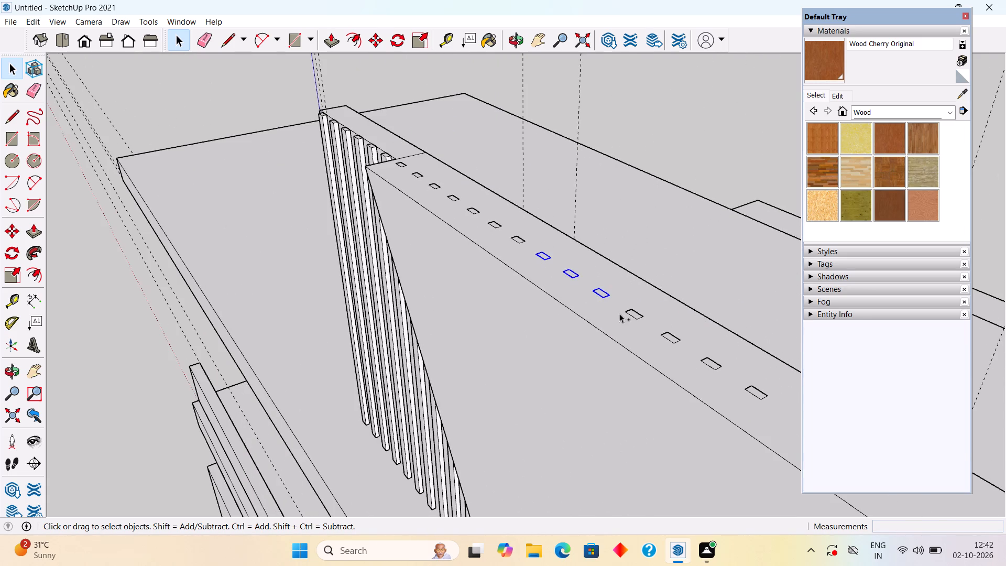
pyautogui.keyDown('ctrl'); pyautogui.click(631, 313); pyautogui.keyUp('ctrl')
pyautogui.keyDown('ctrl'); pyautogui.click(668, 336); pyautogui.keyUp('ctrl')
pyautogui.keyDown('ctrl'); pyautogui.click(712, 363); pyautogui.keyUp('ctrl')
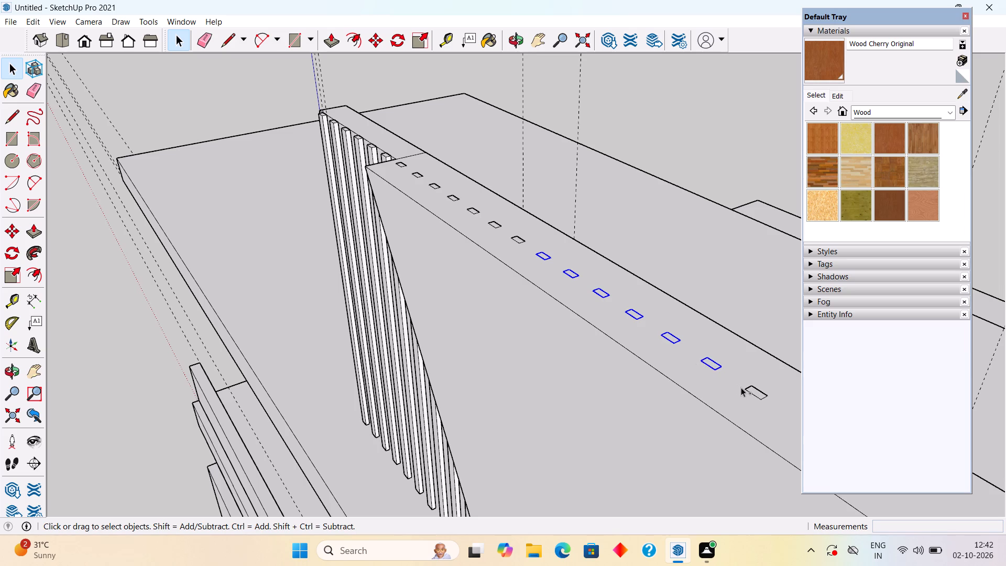
pyautogui.keyDown('ctrl'); pyautogui.click(752, 390); pyautogui.keyUp('ctrl')
pyautogui.press('Delete')
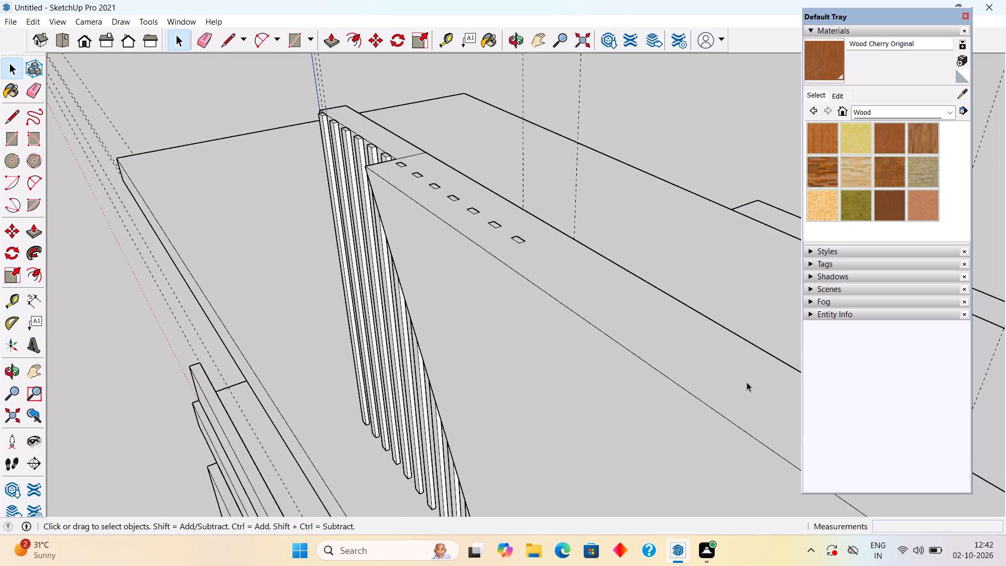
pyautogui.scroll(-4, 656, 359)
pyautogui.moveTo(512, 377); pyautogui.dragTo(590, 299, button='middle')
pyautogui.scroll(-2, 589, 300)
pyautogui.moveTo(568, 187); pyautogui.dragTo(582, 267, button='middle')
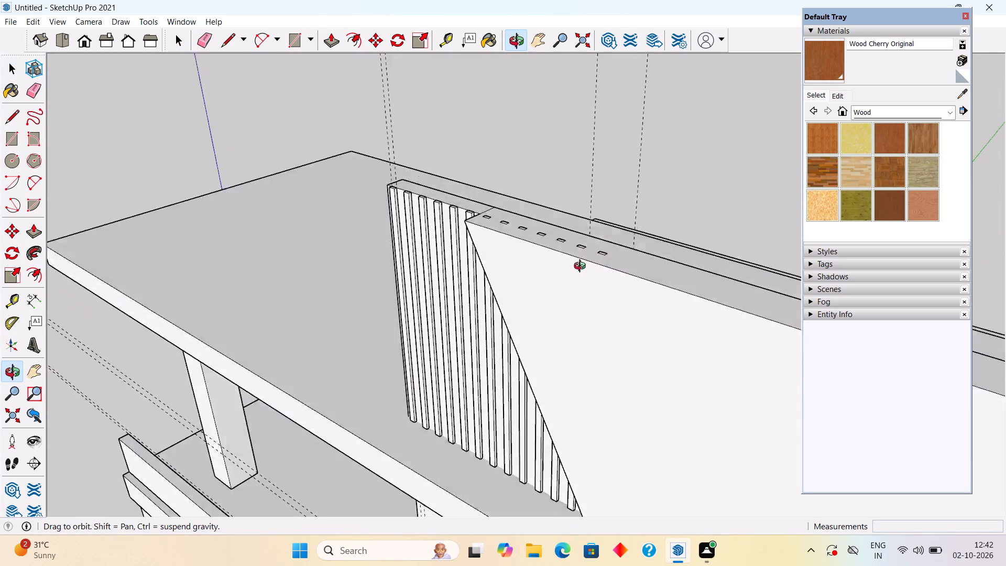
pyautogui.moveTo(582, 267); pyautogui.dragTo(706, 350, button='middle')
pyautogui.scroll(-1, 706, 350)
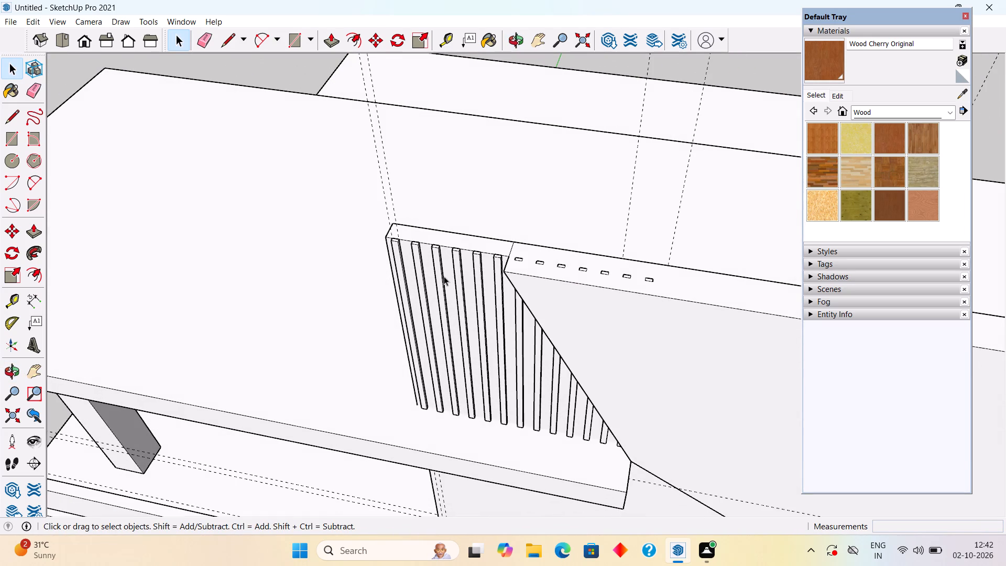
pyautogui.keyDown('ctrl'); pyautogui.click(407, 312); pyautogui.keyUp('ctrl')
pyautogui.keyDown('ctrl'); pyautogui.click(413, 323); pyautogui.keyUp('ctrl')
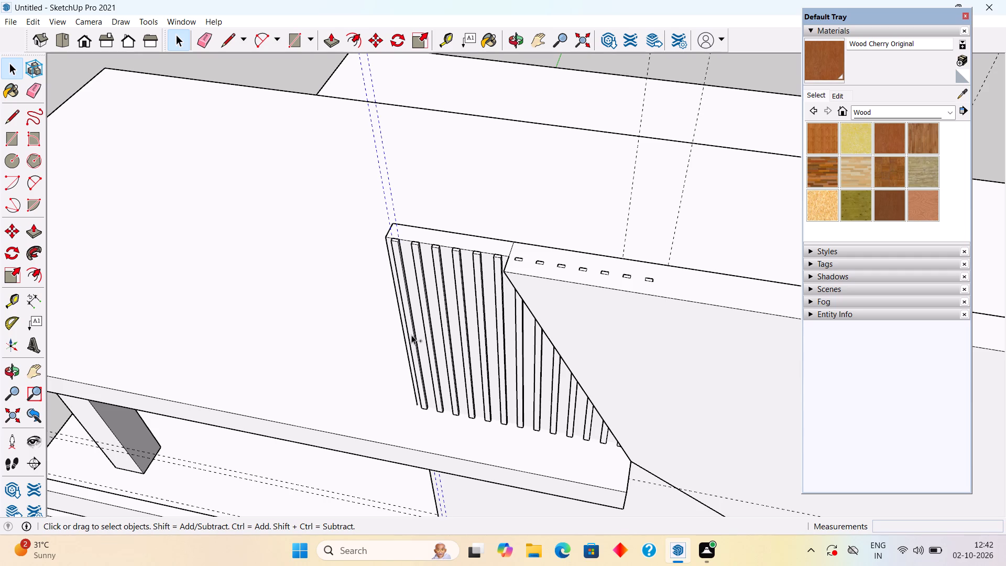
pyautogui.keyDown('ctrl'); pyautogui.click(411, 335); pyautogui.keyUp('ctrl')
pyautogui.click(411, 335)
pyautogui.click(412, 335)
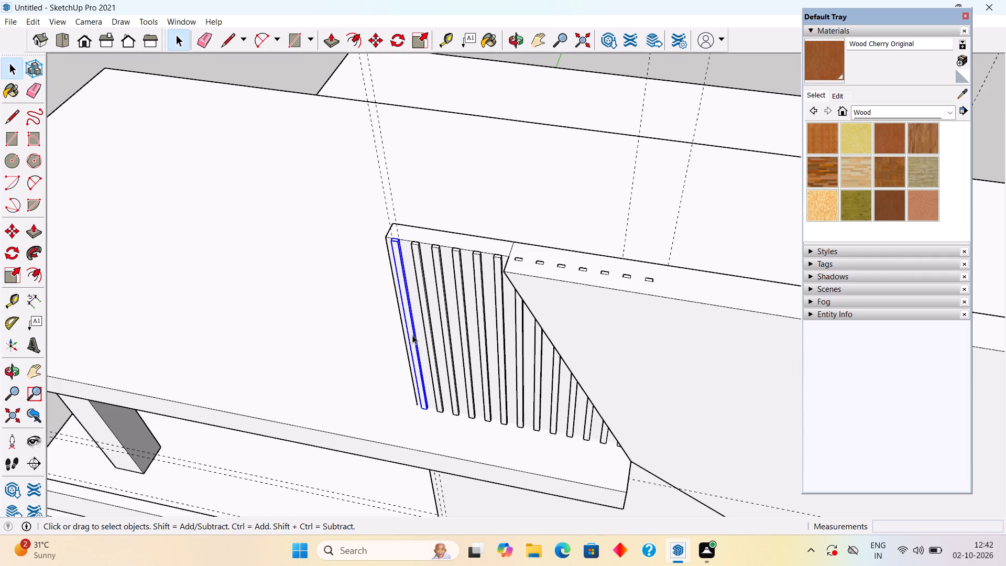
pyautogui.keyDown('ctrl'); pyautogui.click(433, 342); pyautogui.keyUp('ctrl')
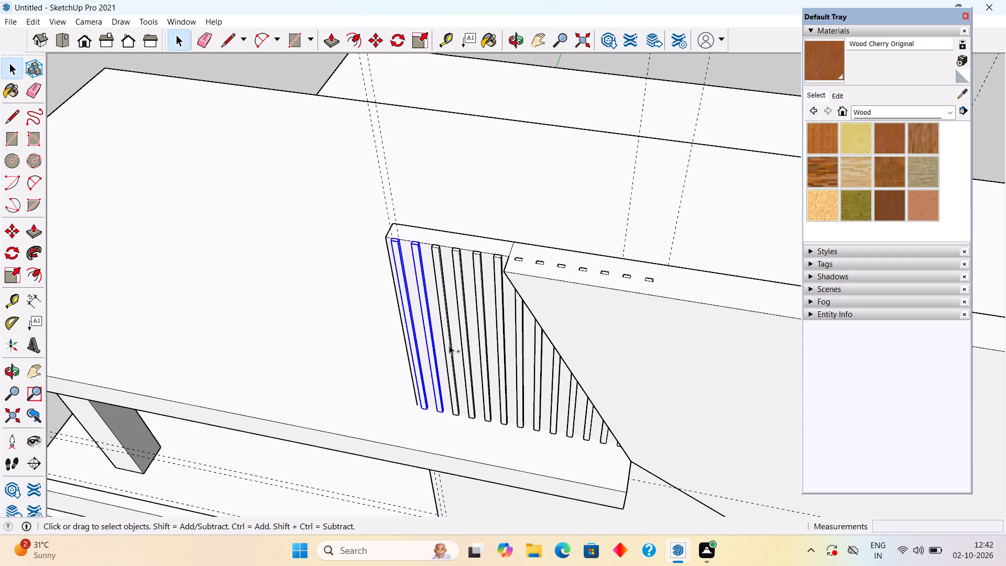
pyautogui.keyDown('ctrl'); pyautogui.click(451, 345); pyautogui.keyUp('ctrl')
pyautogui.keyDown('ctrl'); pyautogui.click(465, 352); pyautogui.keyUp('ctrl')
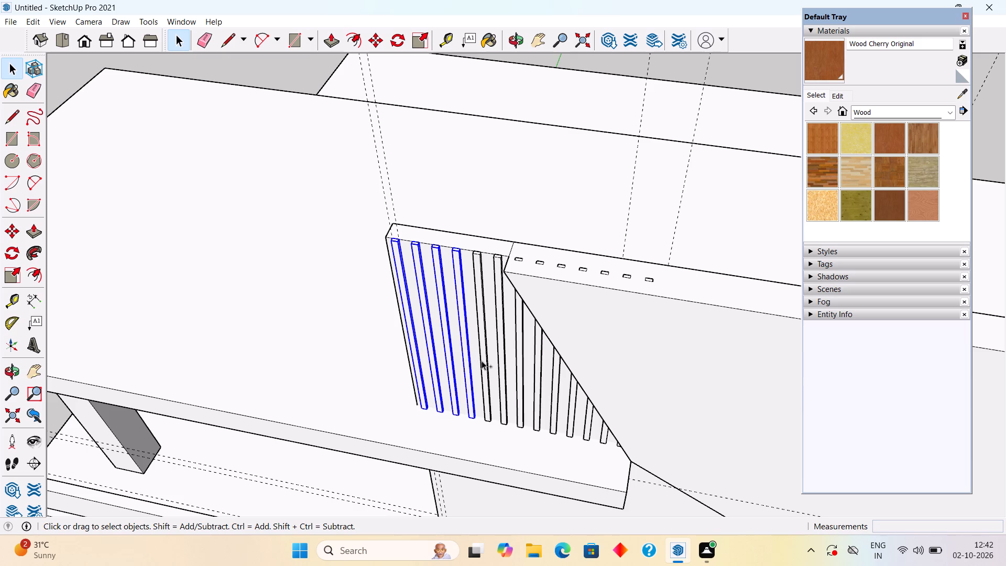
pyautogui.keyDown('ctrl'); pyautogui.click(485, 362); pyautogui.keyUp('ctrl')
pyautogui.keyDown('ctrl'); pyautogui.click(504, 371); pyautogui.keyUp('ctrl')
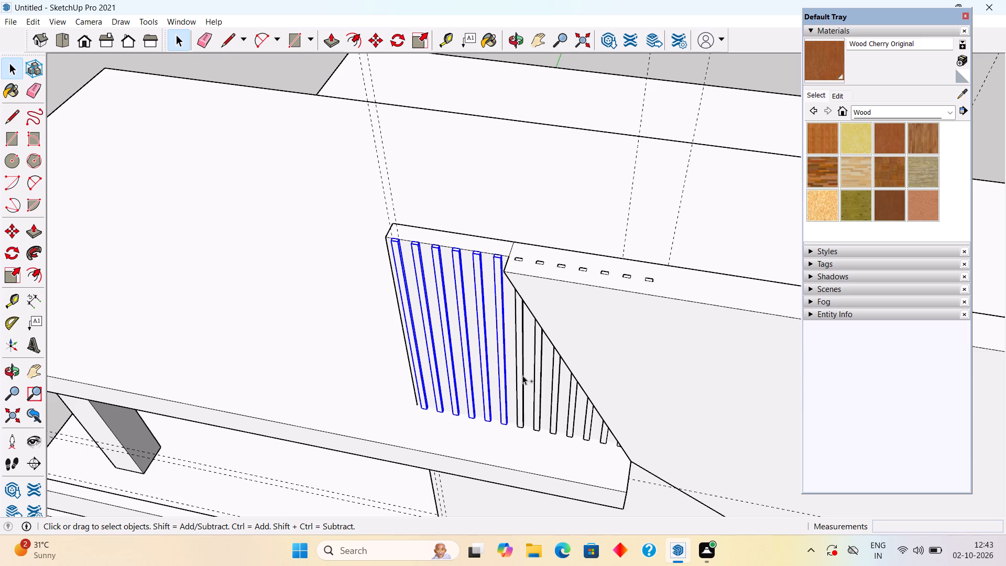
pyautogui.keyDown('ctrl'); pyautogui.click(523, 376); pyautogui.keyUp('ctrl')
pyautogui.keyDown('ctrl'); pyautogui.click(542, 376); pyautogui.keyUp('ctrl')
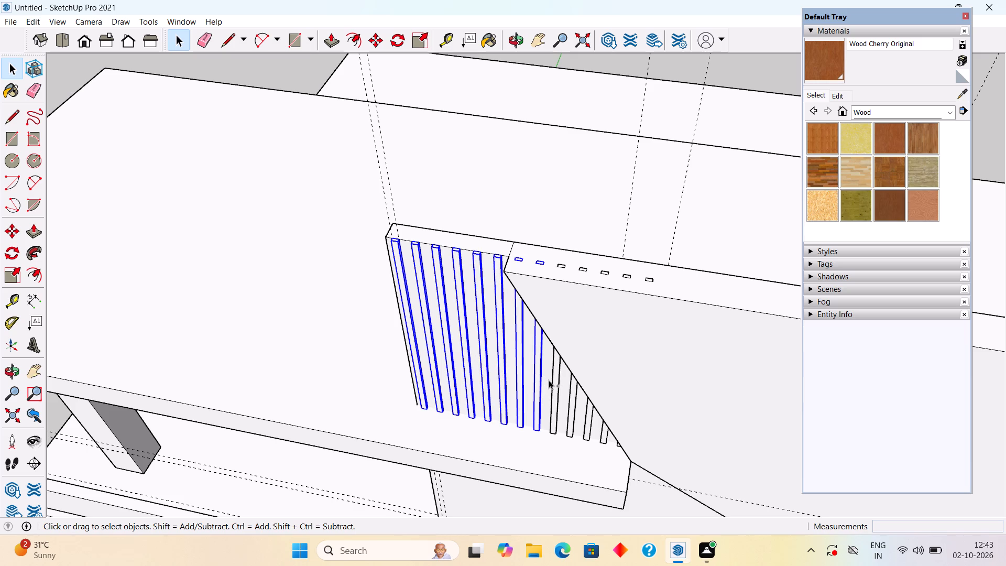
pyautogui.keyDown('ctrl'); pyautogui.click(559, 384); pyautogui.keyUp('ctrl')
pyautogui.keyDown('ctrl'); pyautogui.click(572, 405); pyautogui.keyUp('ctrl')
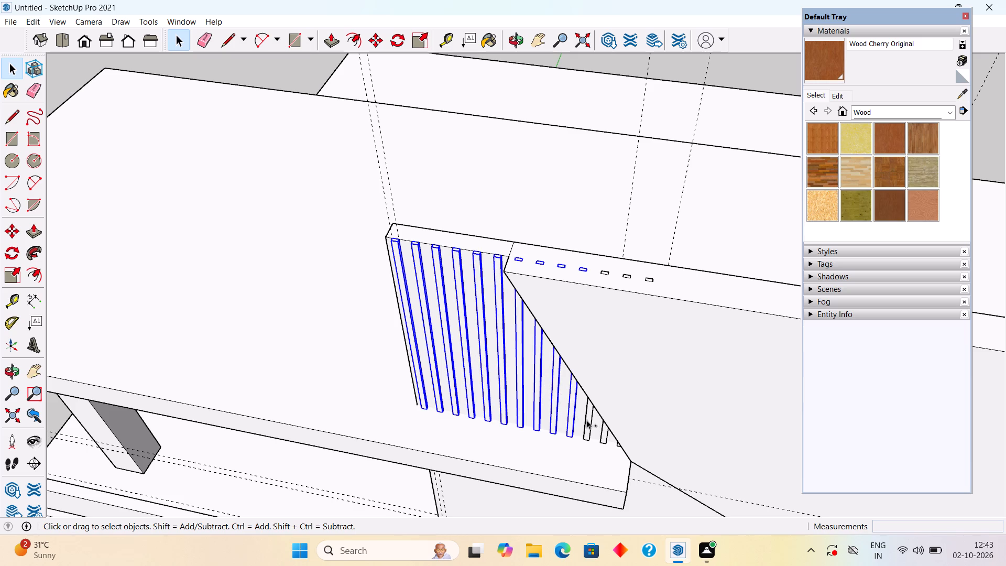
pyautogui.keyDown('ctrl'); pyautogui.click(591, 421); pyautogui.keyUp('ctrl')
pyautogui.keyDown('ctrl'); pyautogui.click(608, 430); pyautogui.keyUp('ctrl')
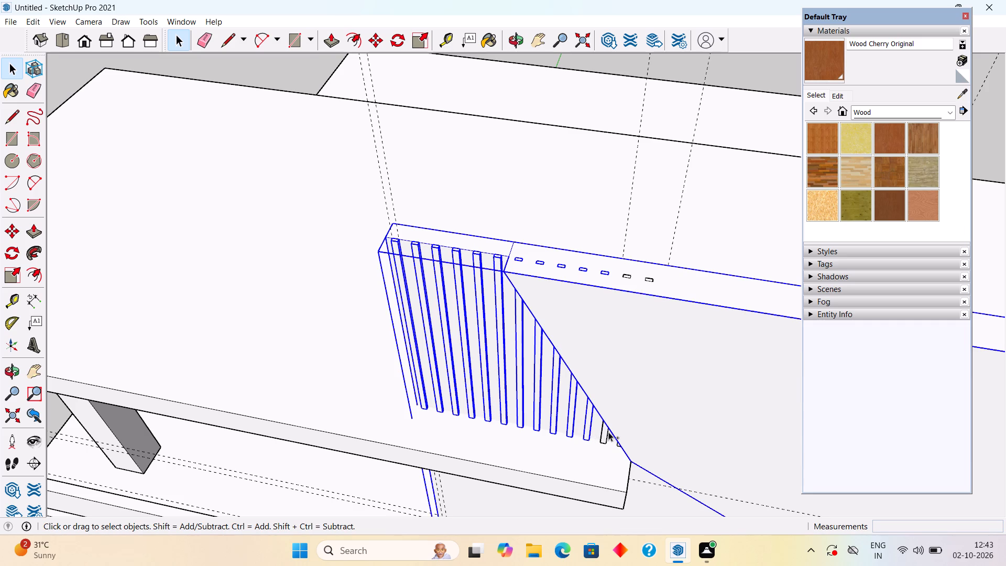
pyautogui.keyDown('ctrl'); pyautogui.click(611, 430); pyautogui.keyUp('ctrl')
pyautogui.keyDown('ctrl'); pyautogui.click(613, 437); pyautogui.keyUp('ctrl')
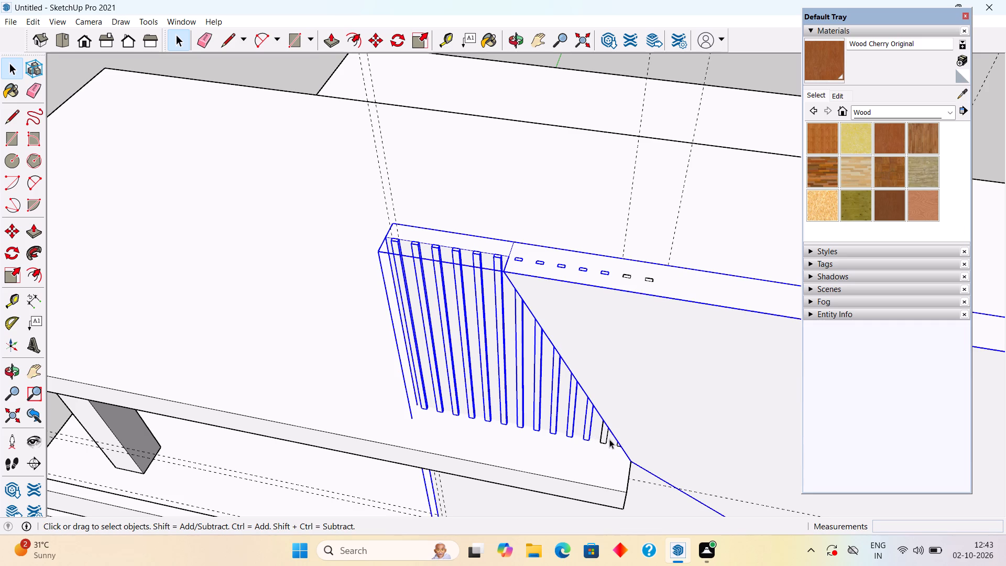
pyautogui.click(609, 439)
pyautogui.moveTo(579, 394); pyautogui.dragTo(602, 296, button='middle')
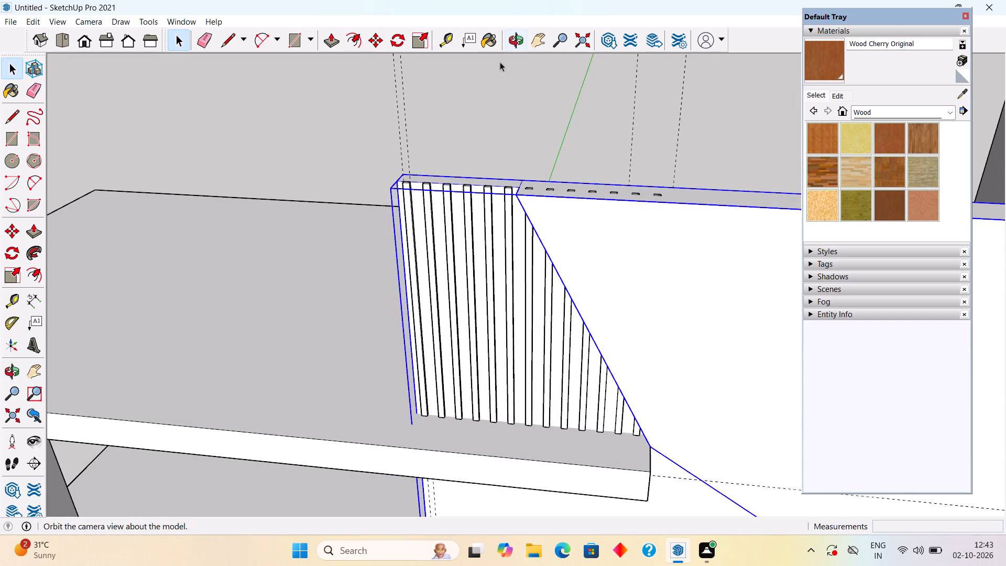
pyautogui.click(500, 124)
# Group all thirteen vertical slats in the recess, selecting them without including the wall.
pyautogui.moveTo(615, 376); pyautogui.dragTo(631, 295, button='middle')
pyautogui.scroll(5, 646, 399)
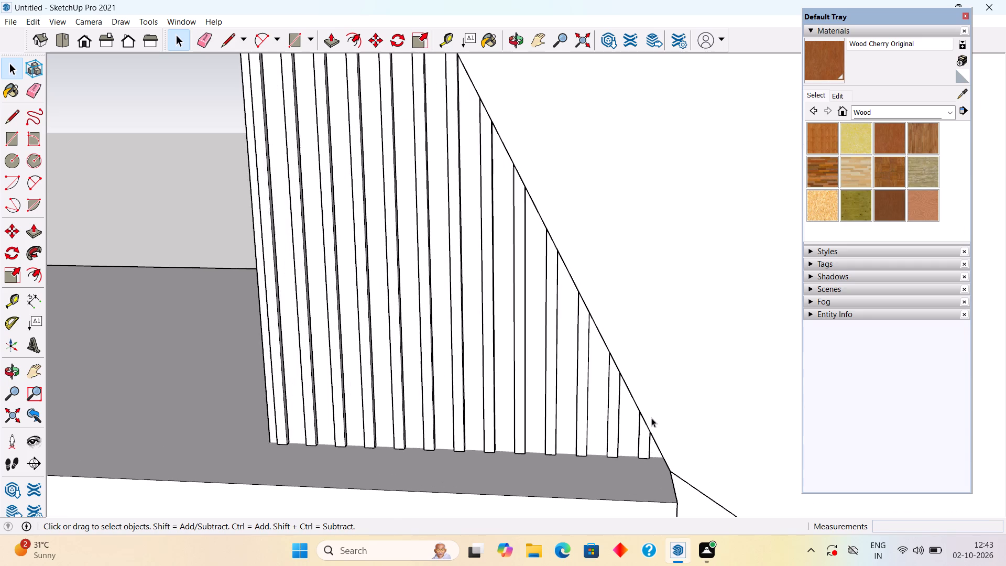
pyautogui.scroll(-3, 651, 418)
pyautogui.moveTo(657, 444); pyautogui.dragTo(749, 379, button='middle')
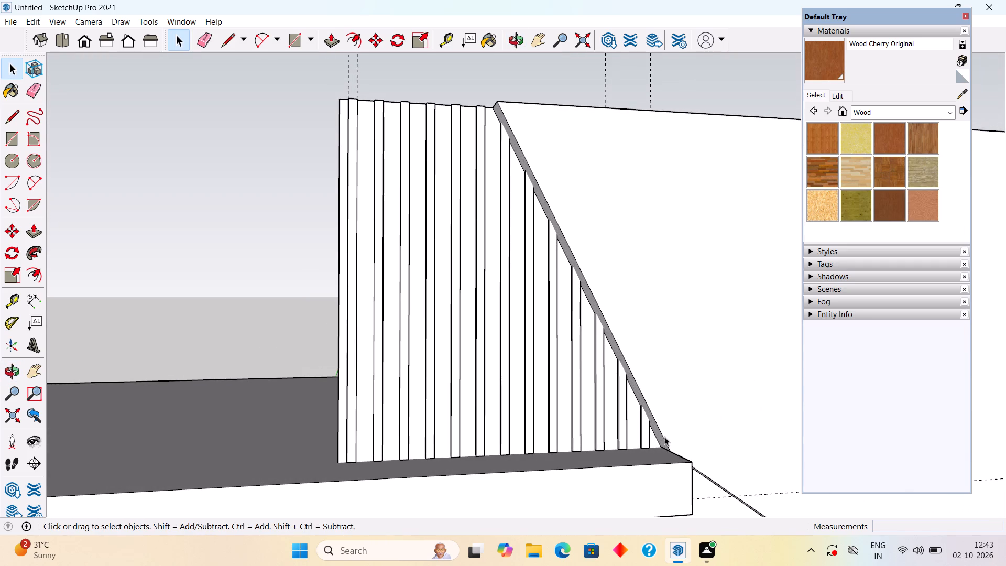
pyautogui.click(648, 440)
pyautogui.keyDown('ctrl'); pyautogui.click(620, 423); pyautogui.keyUp('ctrl')
pyautogui.keyDown('ctrl'); pyautogui.click(600, 423); pyautogui.keyUp('ctrl')
pyautogui.keyDown('ctrl'); pyautogui.click(576, 421); pyautogui.keyUp('ctrl')
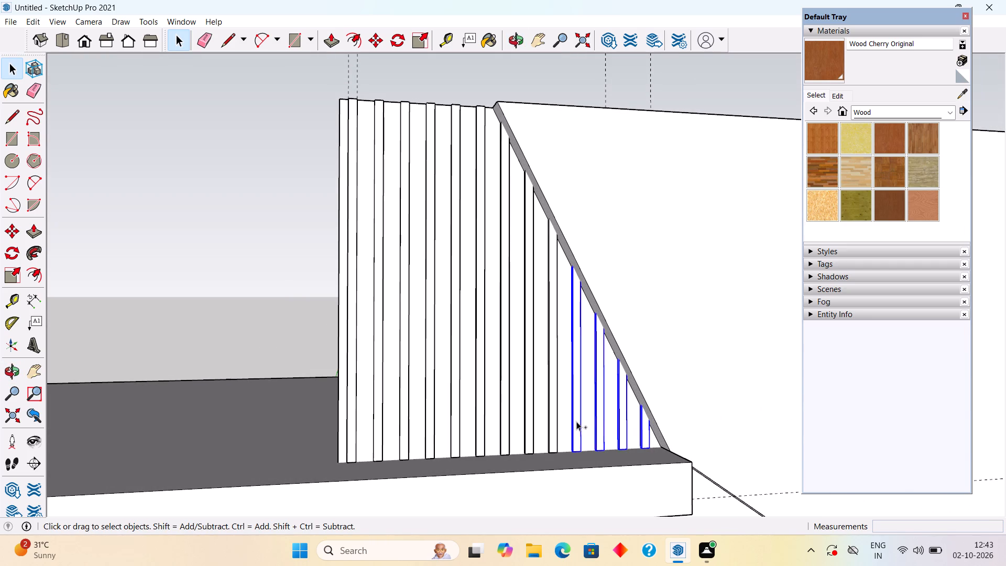
pyautogui.keyDown('ctrl'); pyautogui.click(552, 431); pyautogui.keyUp('ctrl')
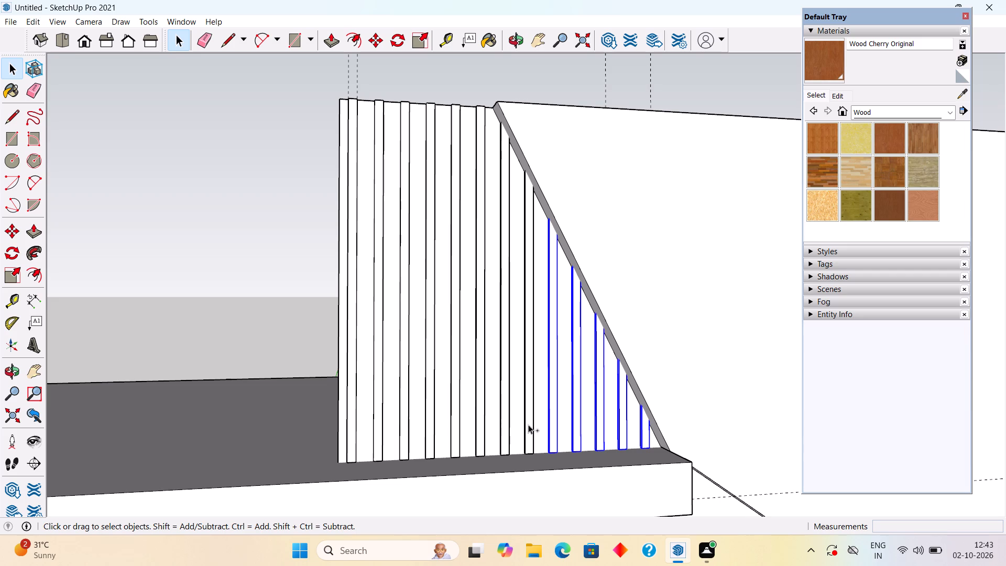
pyautogui.keyDown('ctrl'); pyautogui.click(530, 424); pyautogui.keyUp('ctrl')
pyautogui.keyDown('ctrl'); pyautogui.click(506, 439); pyautogui.keyUp('ctrl')
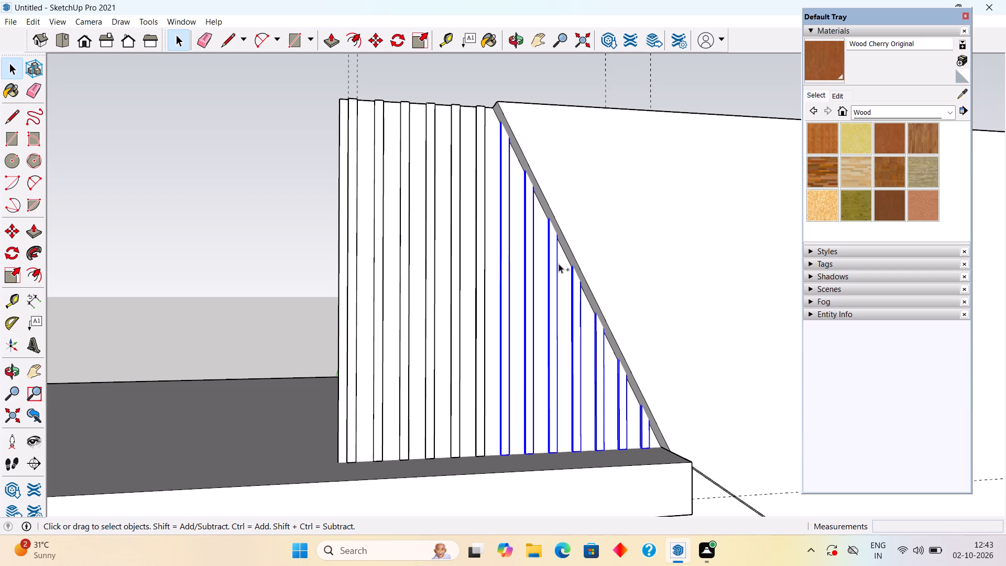
pyautogui.keyDown('ctrl'); pyautogui.click(479, 387); pyautogui.keyUp('ctrl')
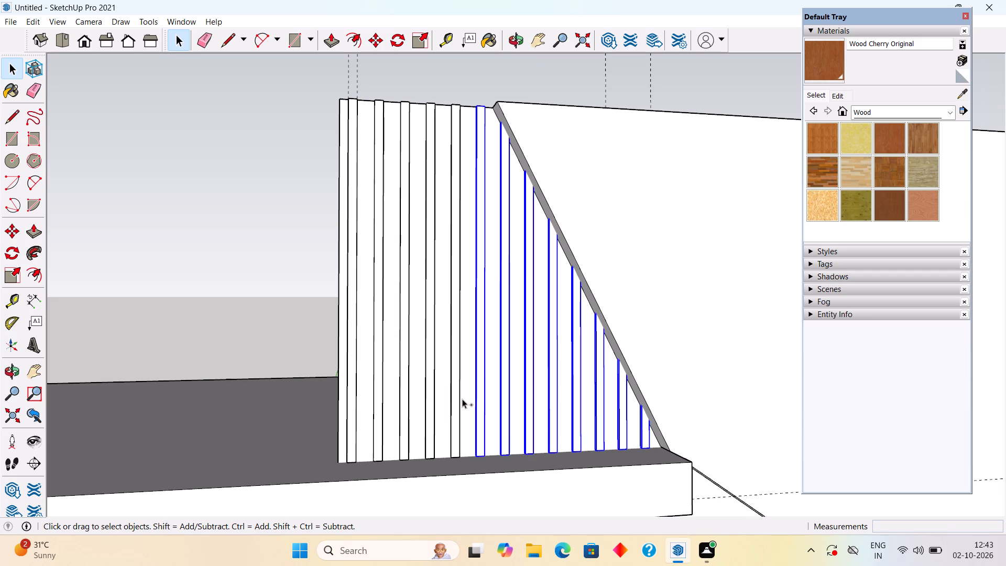
pyautogui.keyDown('ctrl'); pyautogui.click(457, 407); pyautogui.keyUp('ctrl')
pyautogui.keyDown('ctrl'); pyautogui.click(430, 404); pyautogui.keyUp('ctrl')
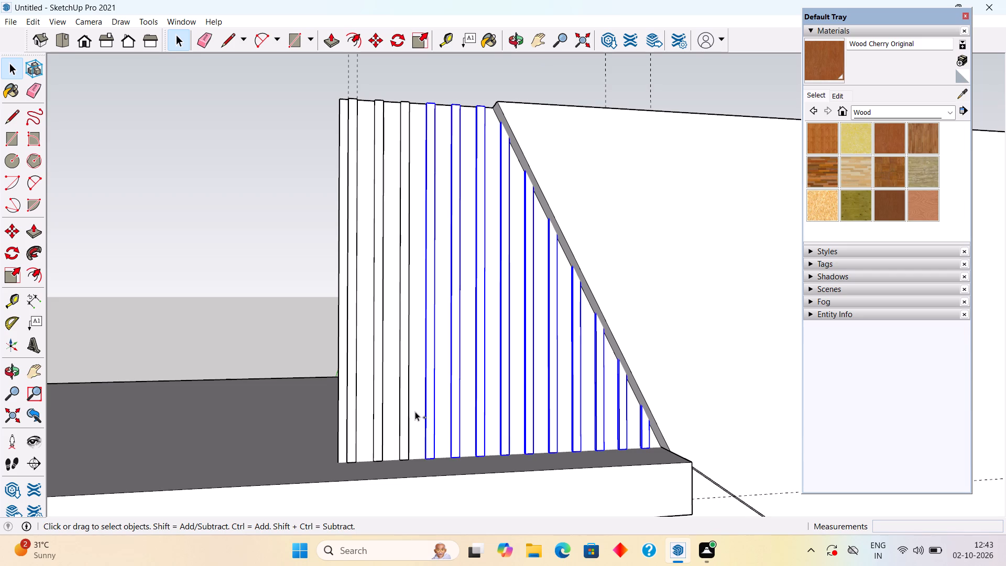
pyautogui.keyDown('ctrl'); pyautogui.click(402, 423); pyautogui.keyUp('ctrl')
pyautogui.keyDown('ctrl'); pyautogui.click(378, 428); pyautogui.keyUp('ctrl')
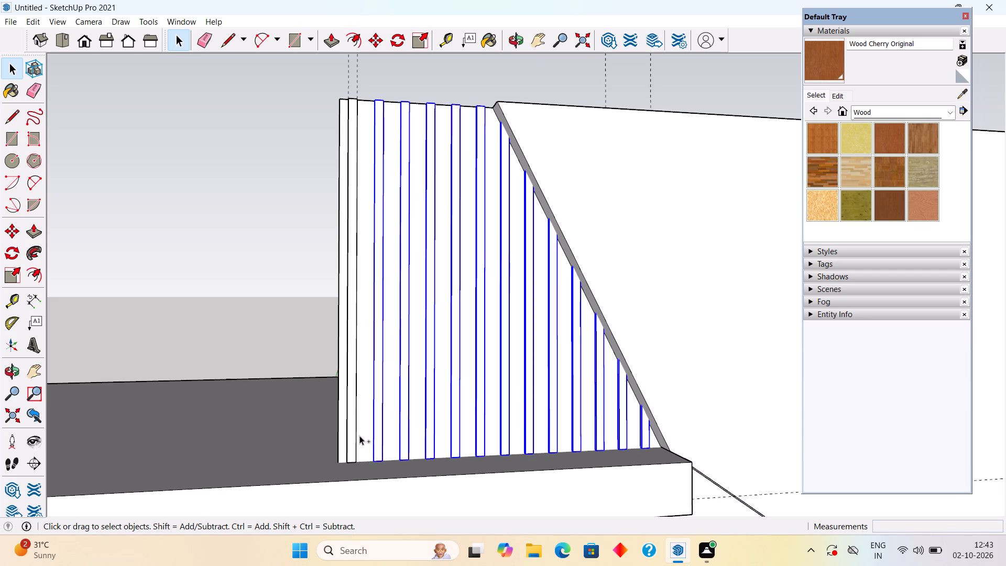
pyautogui.keyDown('ctrl'); pyautogui.click(354, 437); pyautogui.keyUp('ctrl')
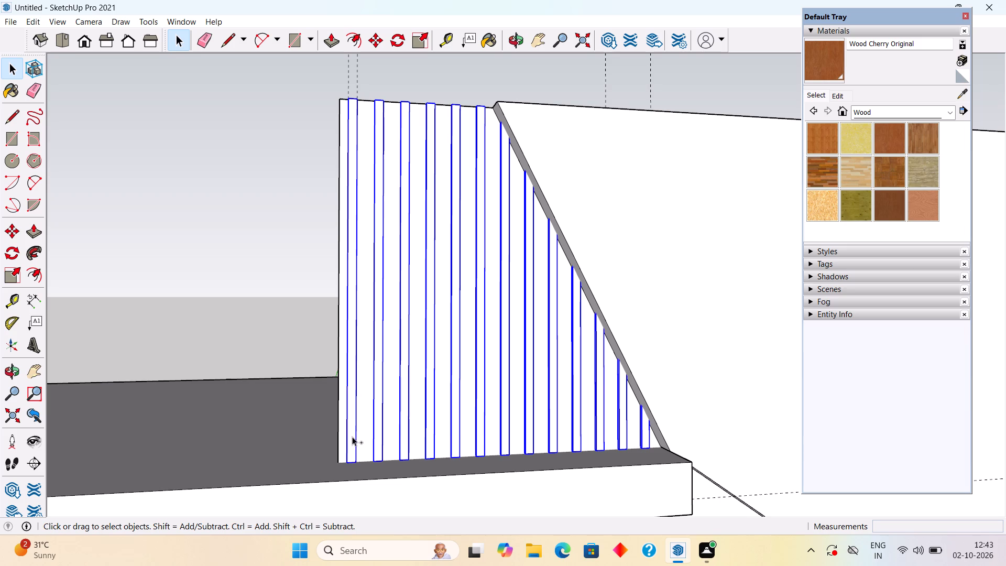
pyautogui.keyDown('ctrl'); pyautogui.rightClick(352, 437); pyautogui.keyUp('ctrl')
pyautogui.click(398, 336)
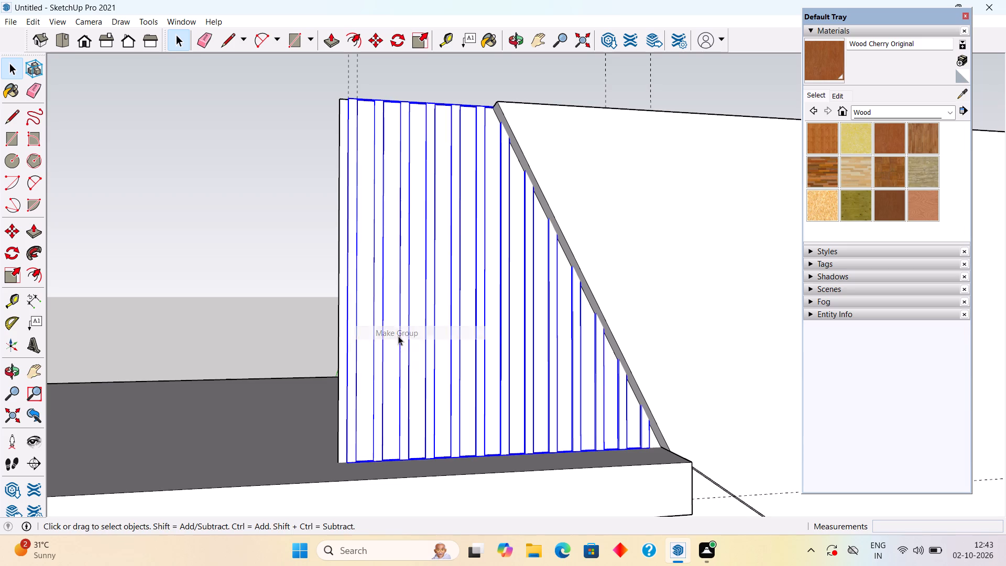
# Open the tall front wall group for editing and select the top face of its thick section.
pyautogui.moveTo(410, 69); pyautogui.dragTo(398, 267, button='middle')
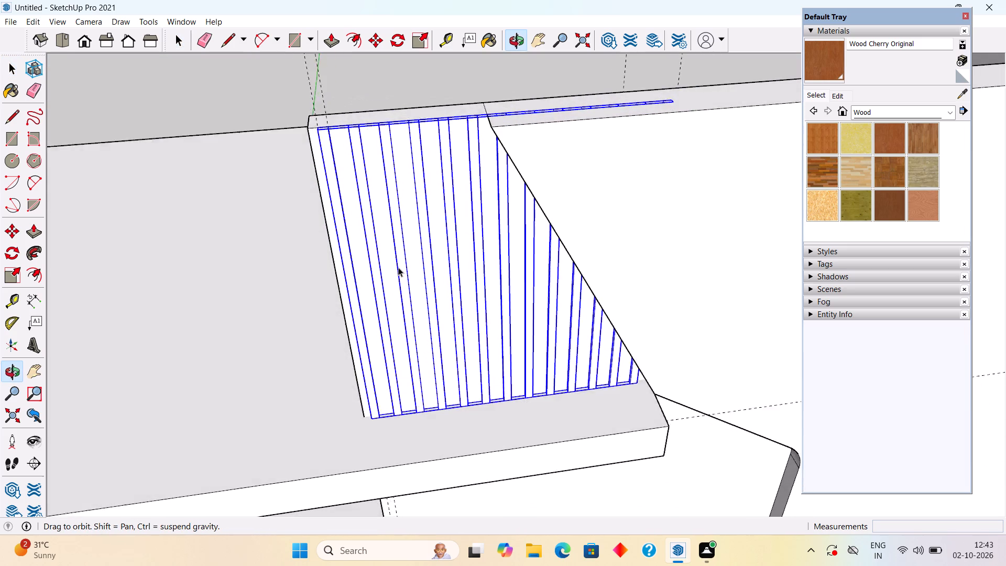
pyautogui.scroll(-1, 398, 256)
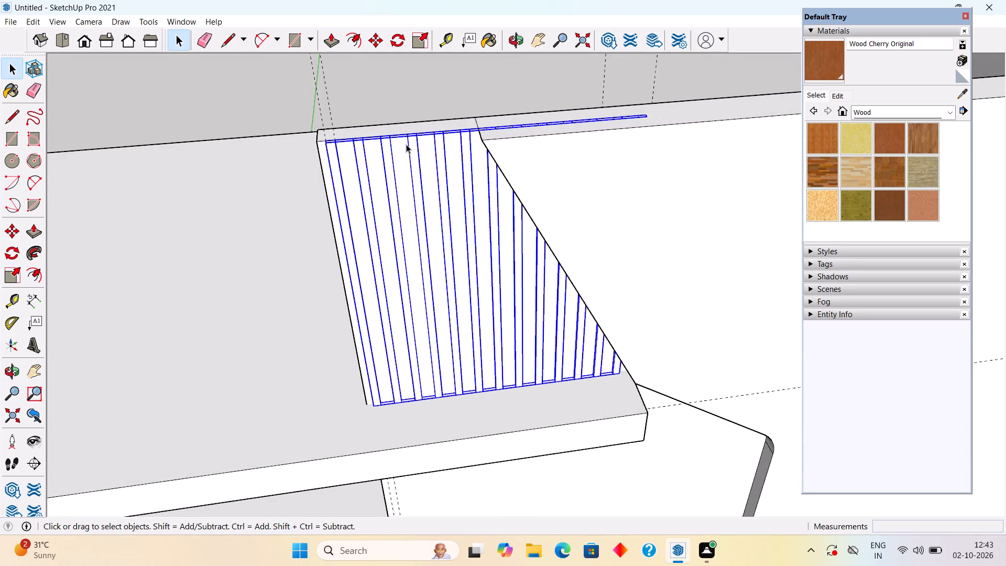
pyautogui.moveTo(410, 142); pyautogui.dragTo(432, 277, button='middle')
pyautogui.scroll(2, 414, 168)
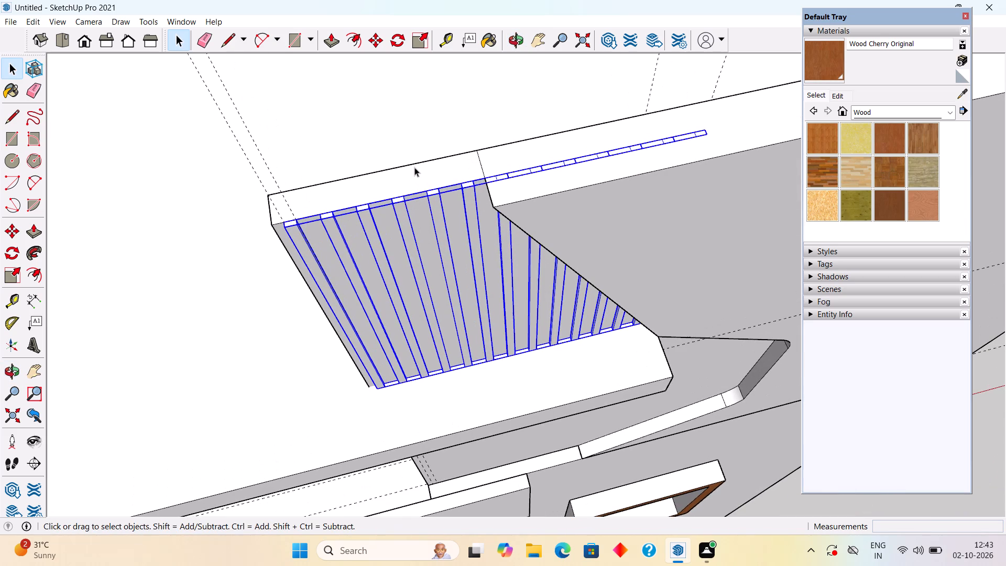
pyautogui.tripleClick(564, 183)
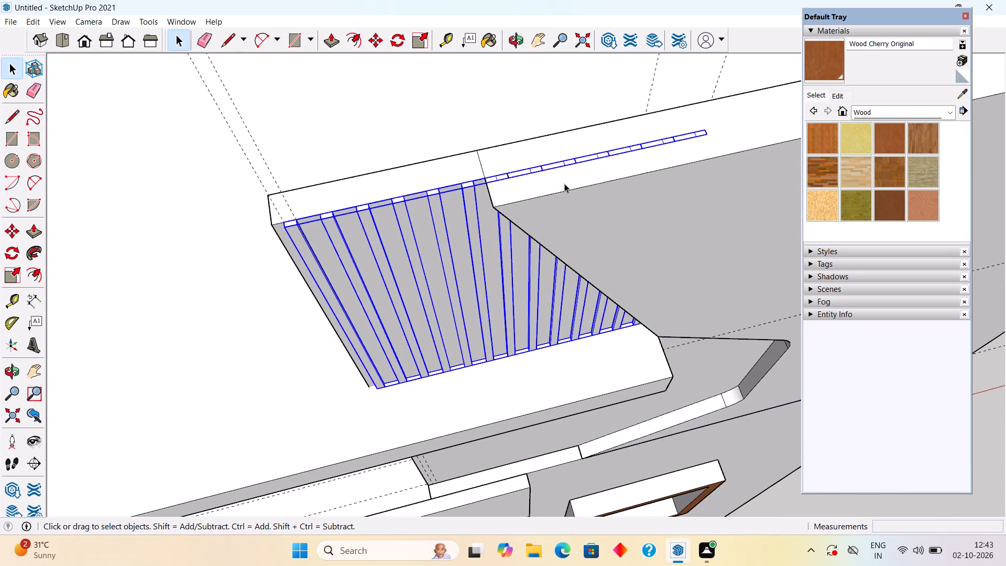
pyautogui.click(564, 183)
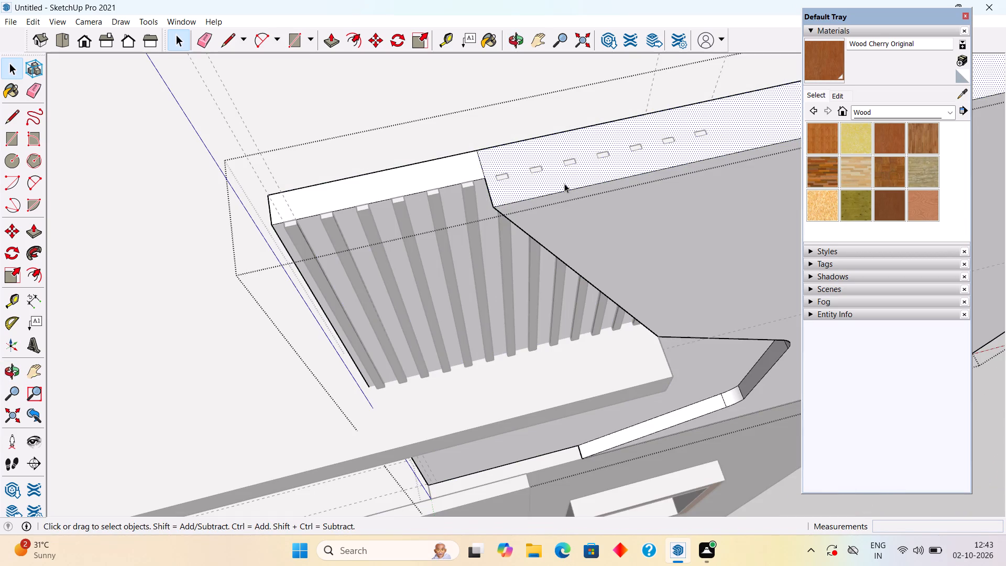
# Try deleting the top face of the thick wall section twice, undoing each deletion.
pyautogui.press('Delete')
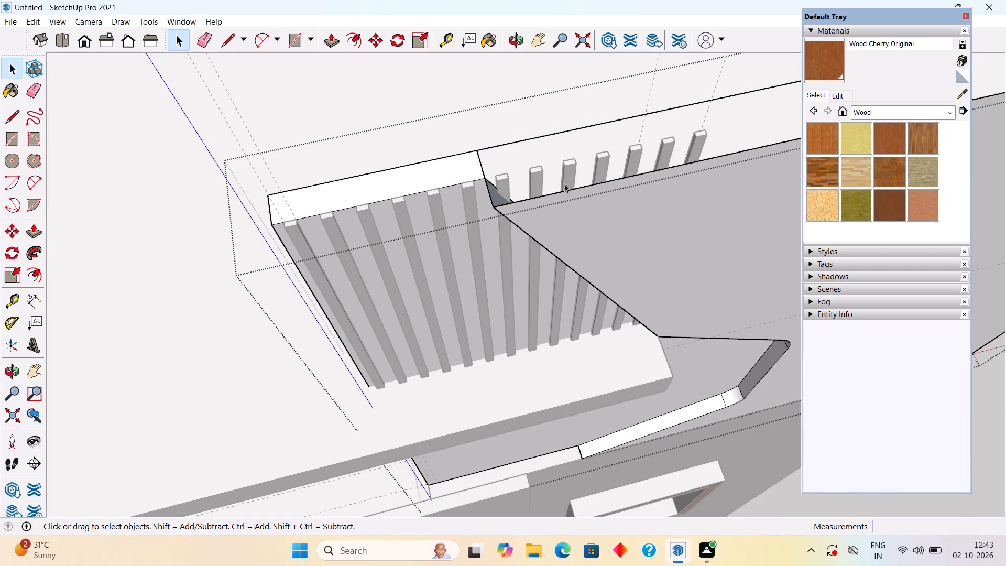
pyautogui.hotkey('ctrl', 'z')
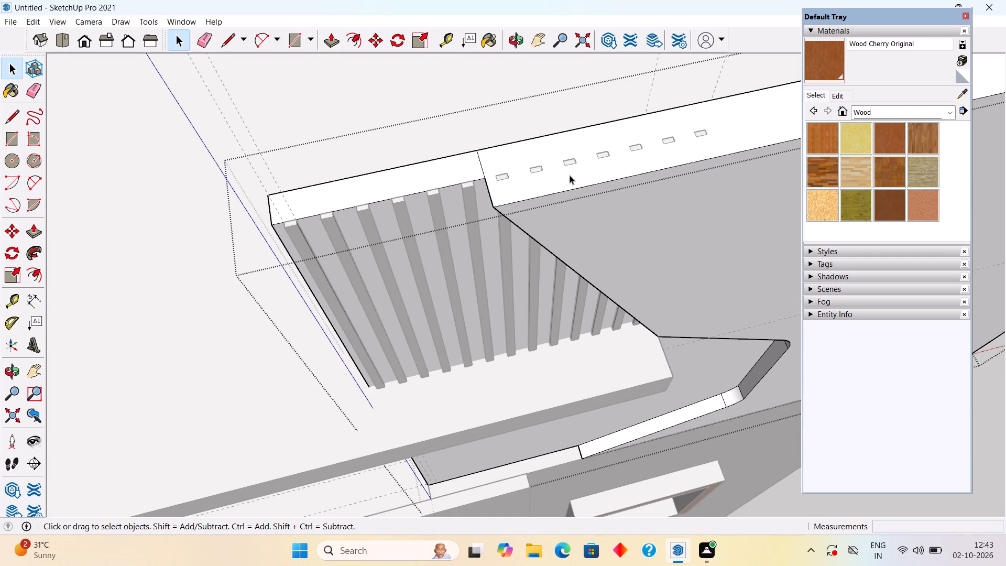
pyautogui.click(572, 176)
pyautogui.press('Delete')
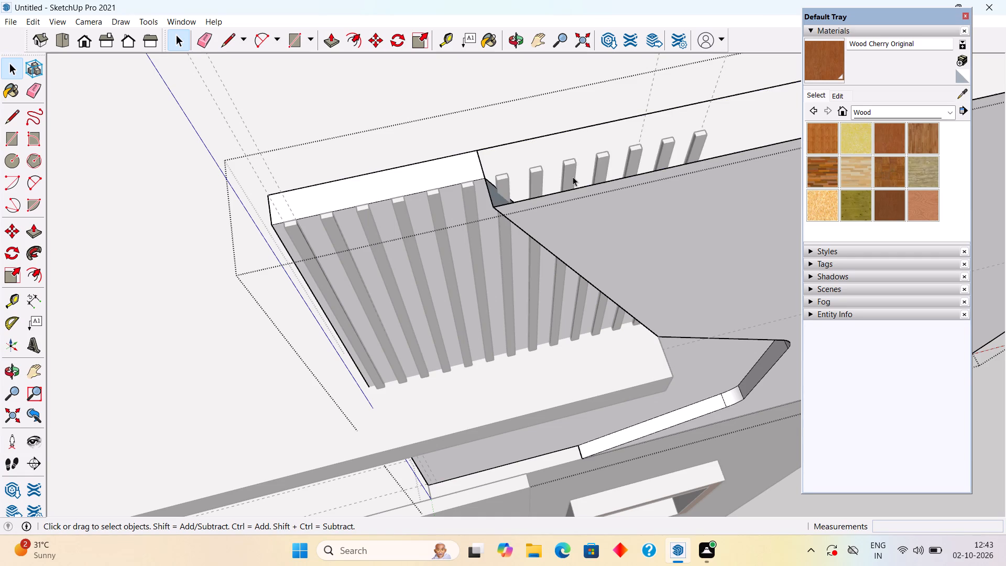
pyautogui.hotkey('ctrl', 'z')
# Push/Pull the thick wall section's top face up .1" and repeat the same offset on the recessed section's top face.
pyautogui.click(574, 177)
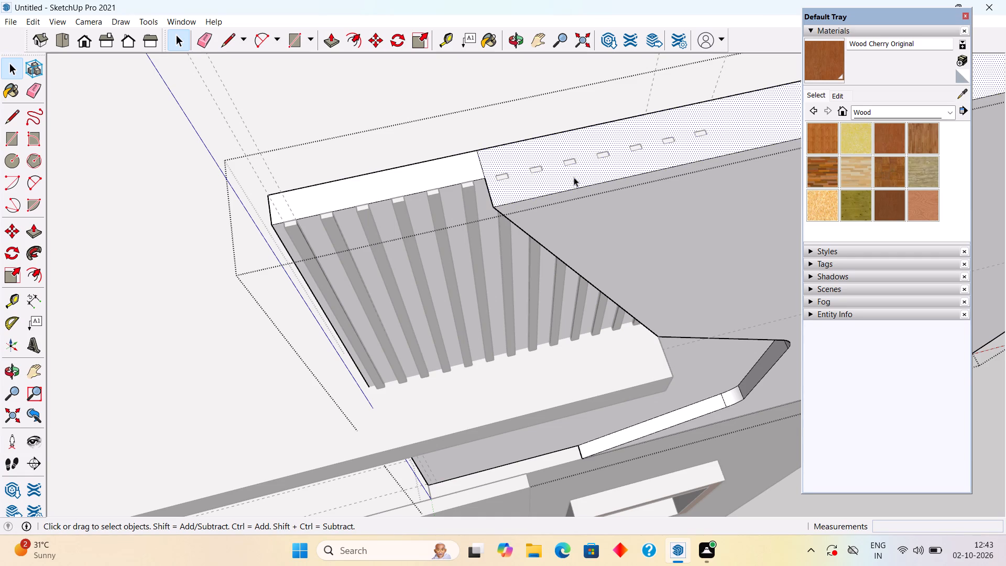
pyautogui.press('p')
pyautogui.click(574, 177)
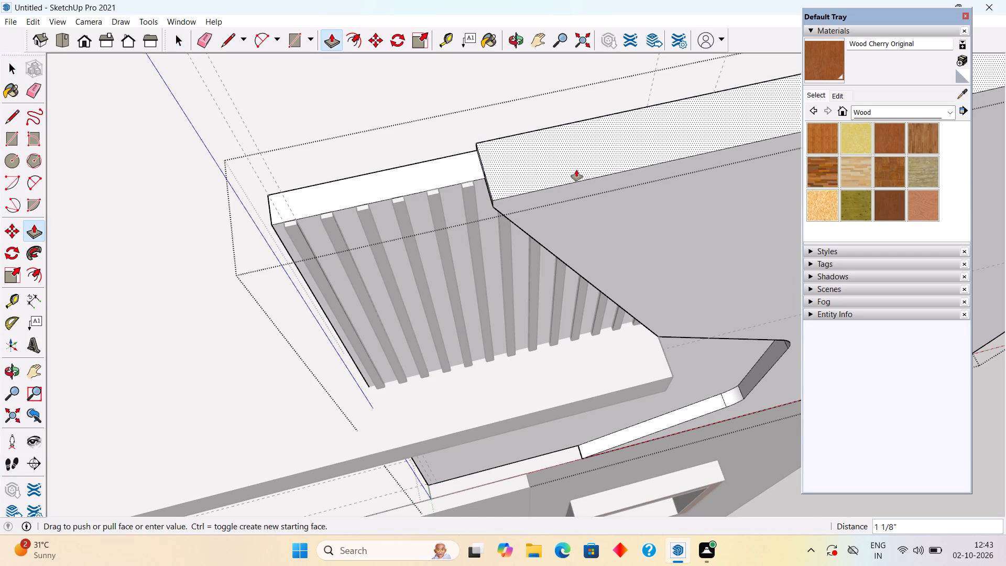
pyautogui.press('.')
pyautogui.write('1"')
pyautogui.press('Return')
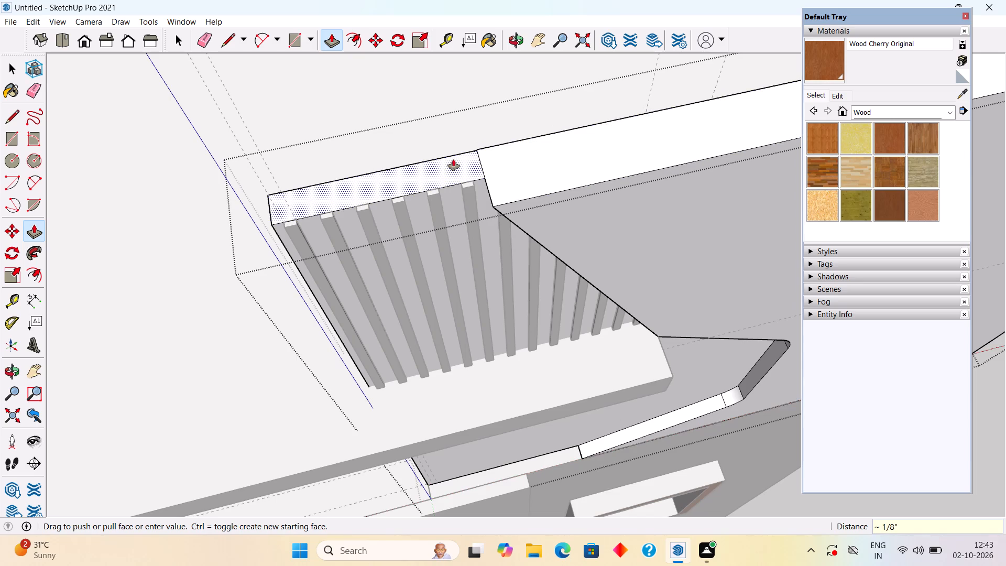
pyautogui.doubleClick(453, 168)
pyautogui.press('space')
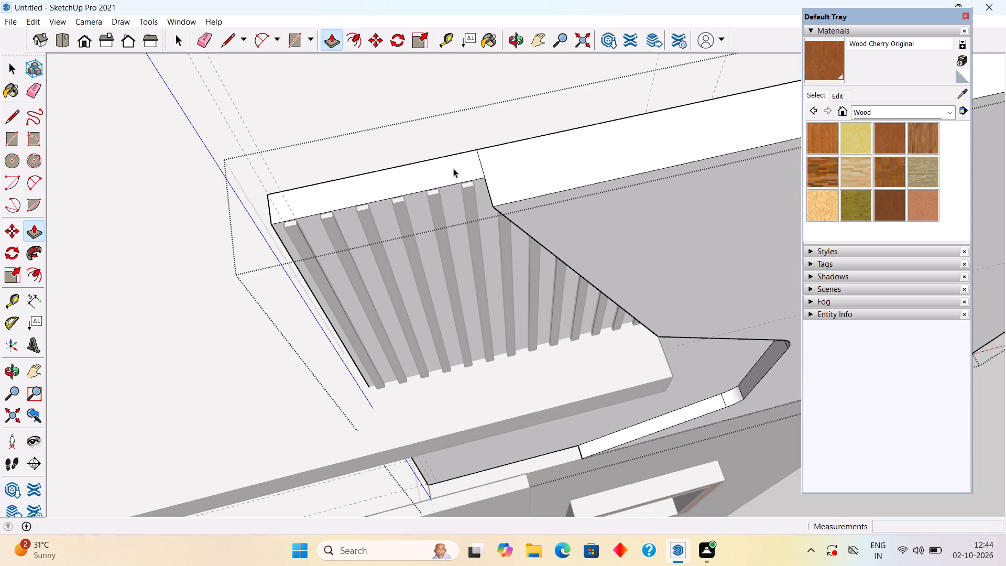
# Examine the tall front wall and its recessed slats from the front, from above and from behind.
pyautogui.click(453, 125)
pyautogui.moveTo(427, 308); pyautogui.dragTo(421, 288, button='middle')
pyautogui.scroll(-6, 421, 288)
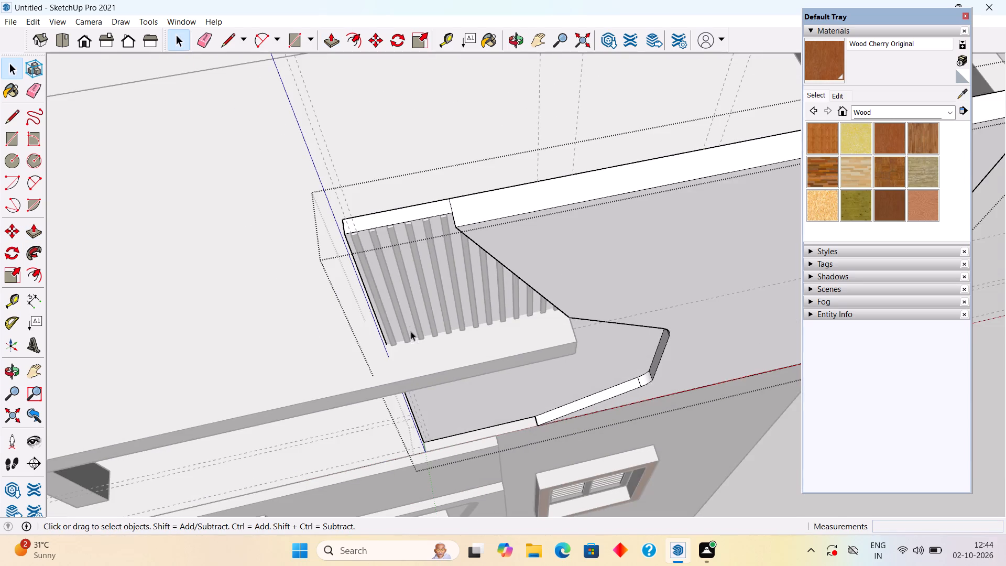
pyautogui.moveTo(411, 331); pyautogui.dragTo(415, 225, button='middle')
pyautogui.scroll(-15, 415, 225)
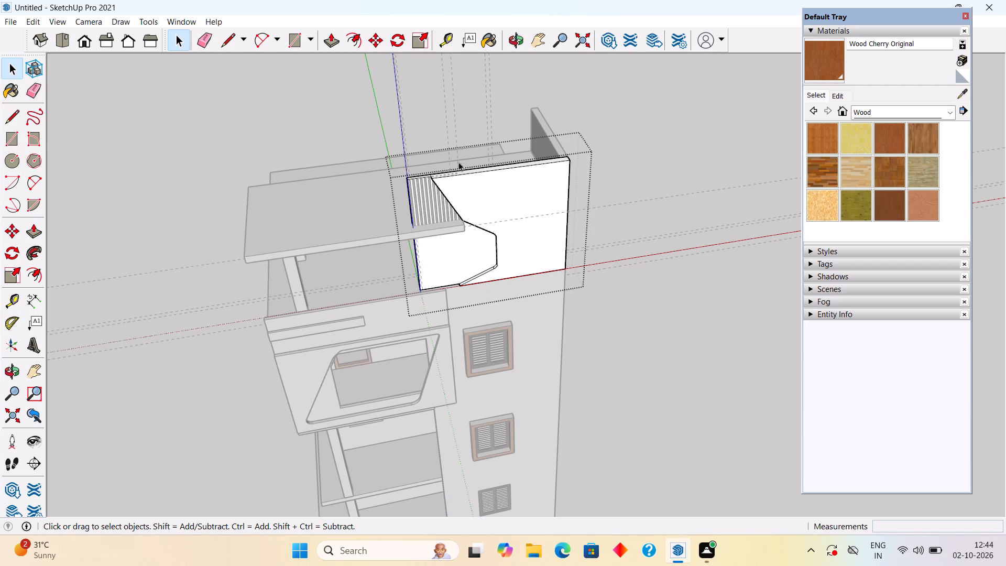
pyautogui.moveTo(472, 202); pyautogui.dragTo(457, 466, button='middle')
pyautogui.moveTo(452, 433); pyautogui.dragTo(452, 403, button='middle')
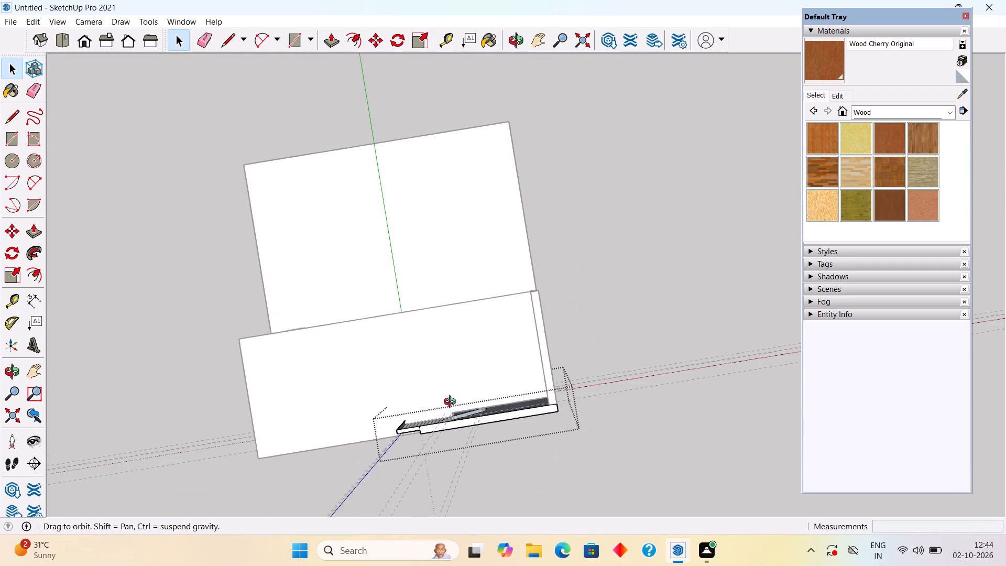
pyautogui.moveTo(452, 403); pyautogui.dragTo(449, 289, button='middle')
pyautogui.scroll(3, 450, 286)
pyautogui.moveTo(458, 276); pyautogui.dragTo(402, 452, button='middle')
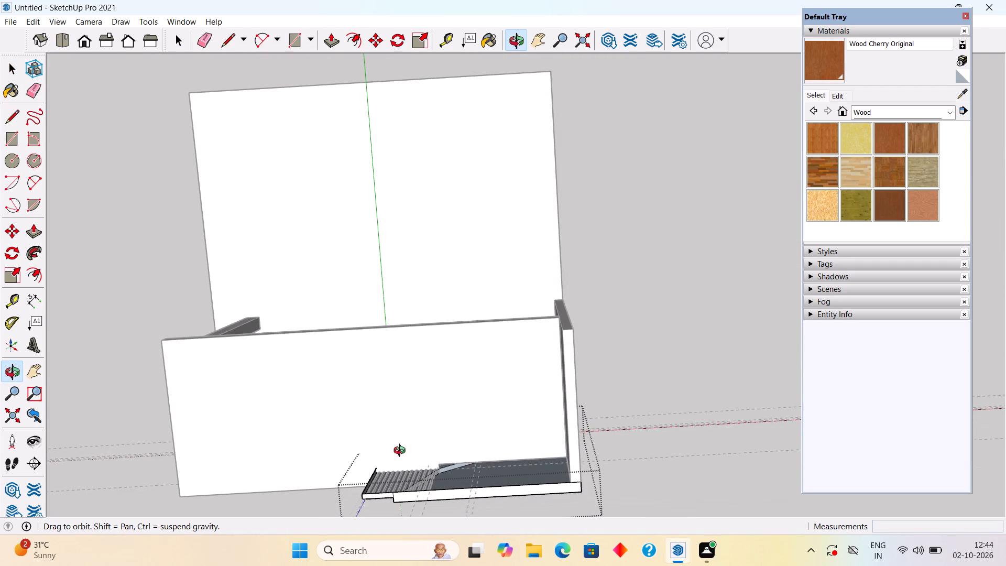
pyautogui.moveTo(402, 452); pyautogui.dragTo(361, 447, button='middle')
pyautogui.scroll(-3, 361, 449)
pyautogui.moveTo(530, 492); pyautogui.dragTo(430, 441, button='middle')
pyautogui.scroll(-1, 430, 440)
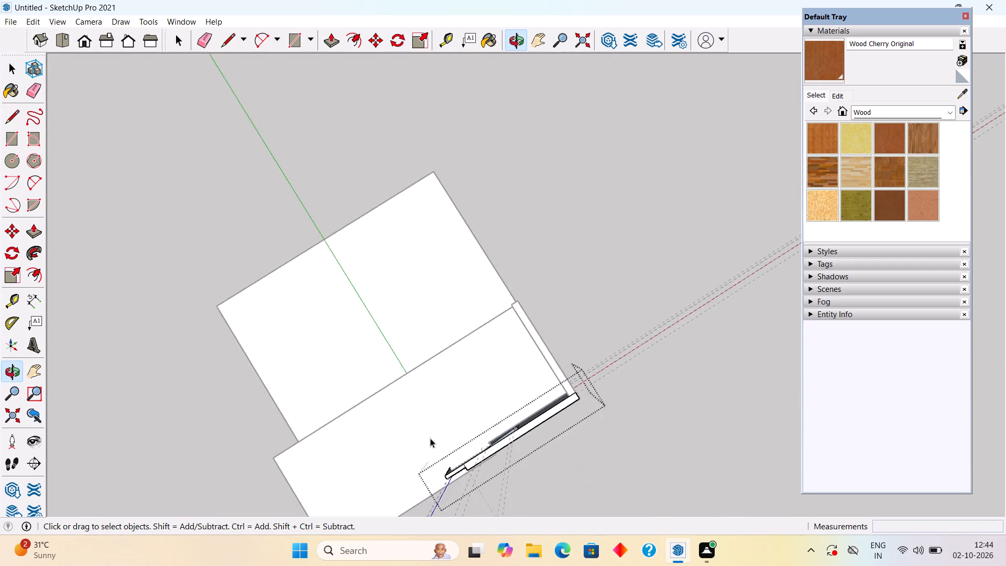
pyautogui.scroll(-3, 430, 438)
pyautogui.moveTo(425, 440); pyautogui.dragTo(818, 320, button='middle')
pyautogui.moveTo(571, 409); pyautogui.dragTo(729, 321, button='middle')
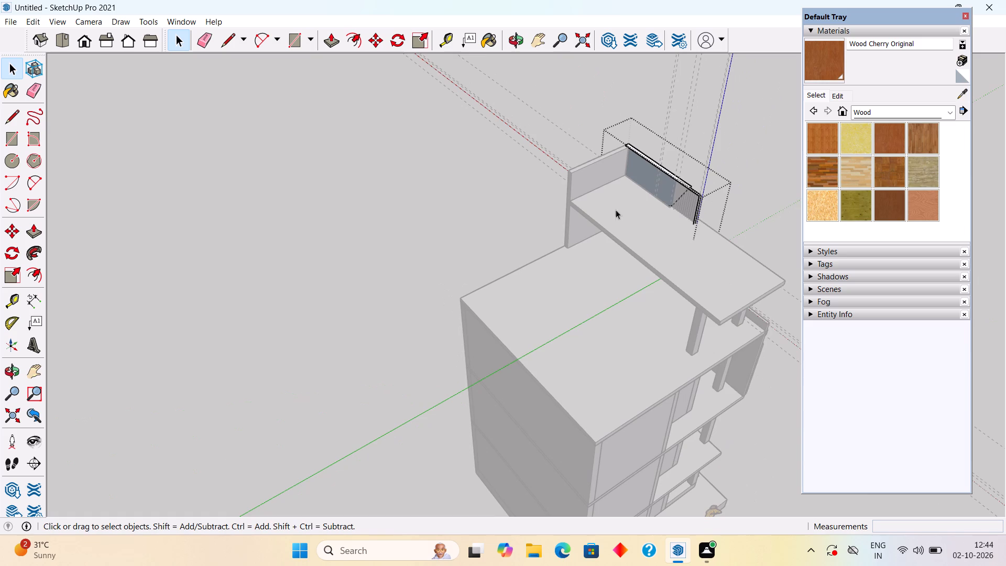
pyautogui.click(490, 173)
pyautogui.moveTo(626, 399); pyautogui.dragTo(751, 336, button='middle')
pyautogui.scroll(4, 709, 169)
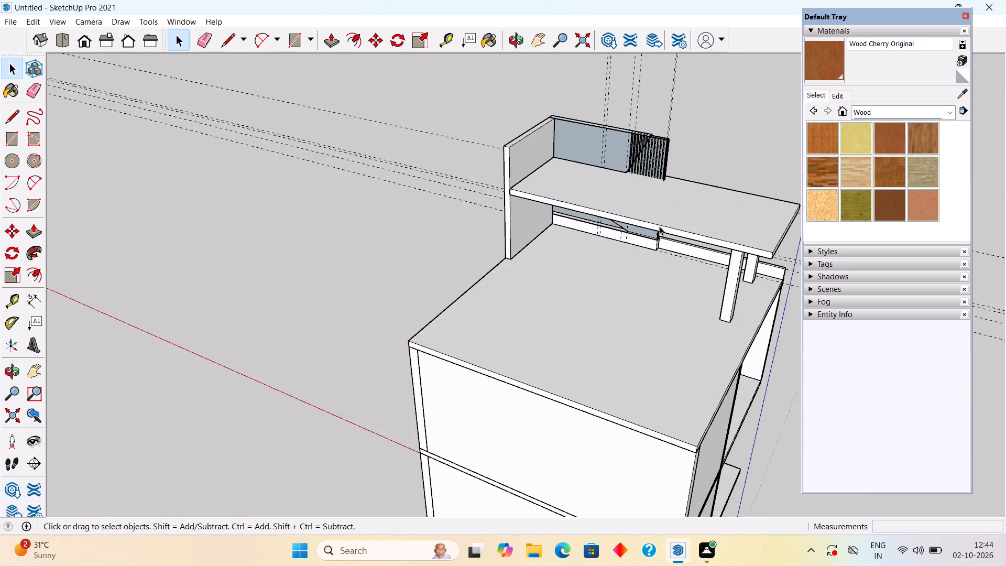
pyautogui.moveTo(648, 233); pyautogui.dragTo(715, 193, button='middle')
pyautogui.click(730, 145)
pyautogui.scroll(4, 571, 193)
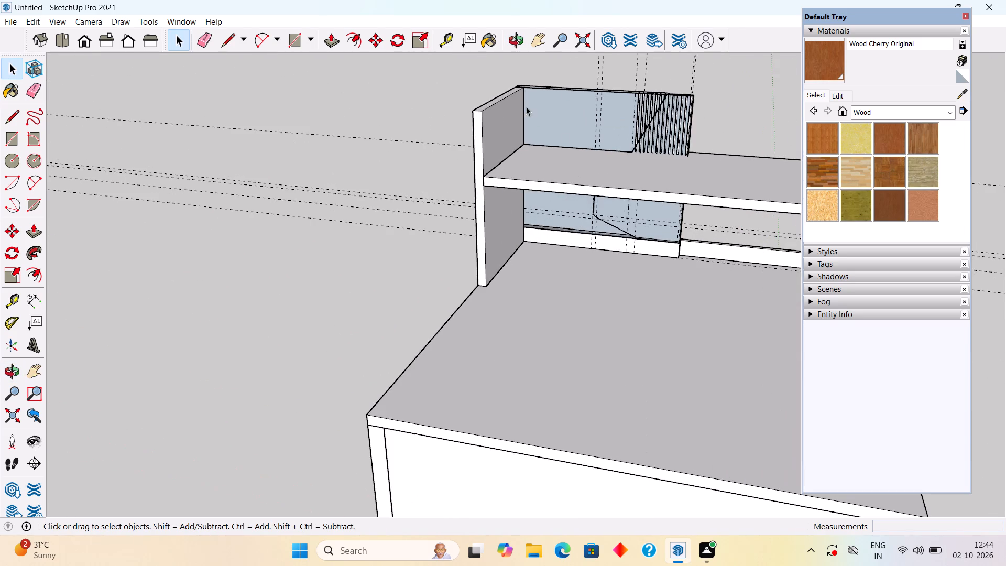
pyautogui.moveTo(516, 106); pyautogui.dragTo(671, 201, button='middle')
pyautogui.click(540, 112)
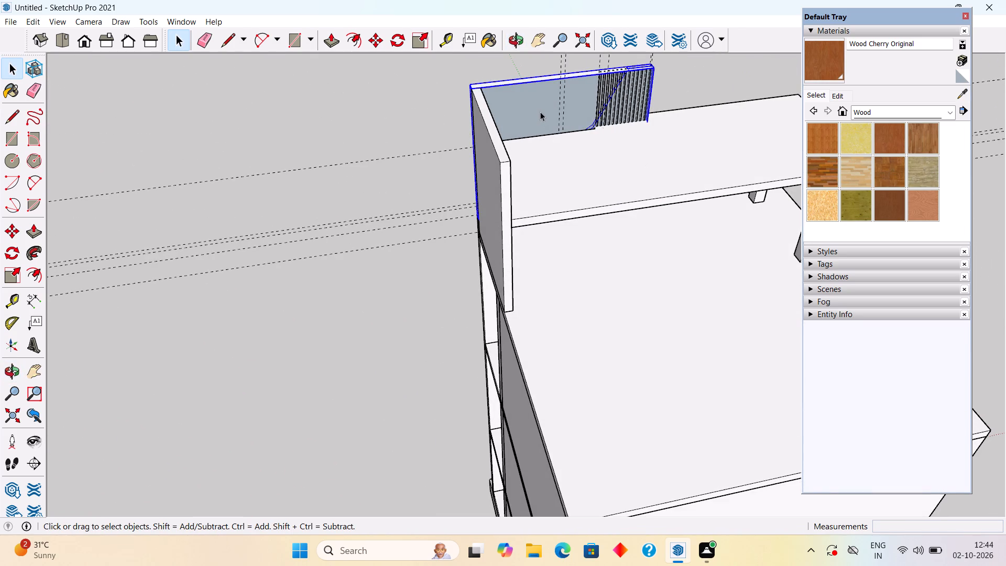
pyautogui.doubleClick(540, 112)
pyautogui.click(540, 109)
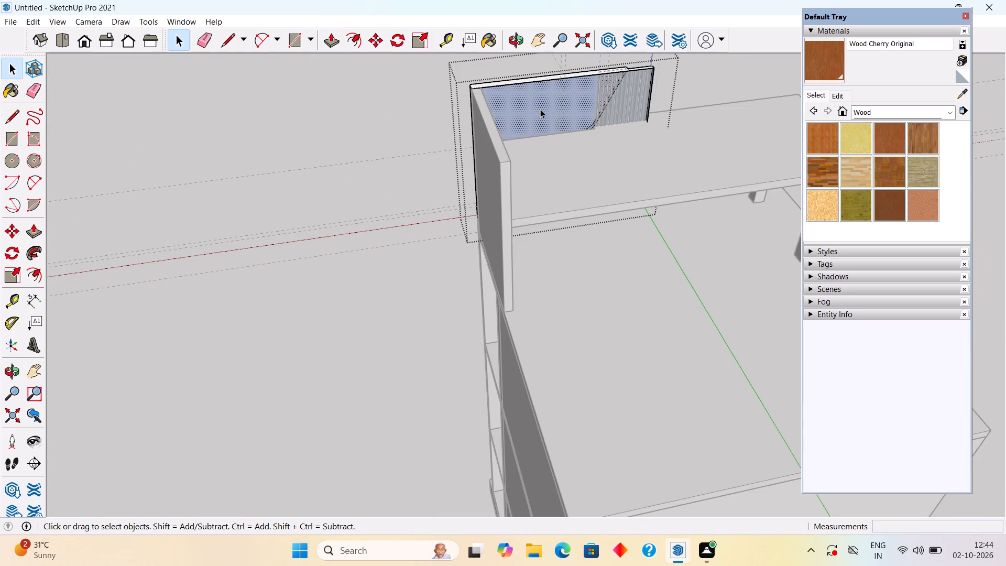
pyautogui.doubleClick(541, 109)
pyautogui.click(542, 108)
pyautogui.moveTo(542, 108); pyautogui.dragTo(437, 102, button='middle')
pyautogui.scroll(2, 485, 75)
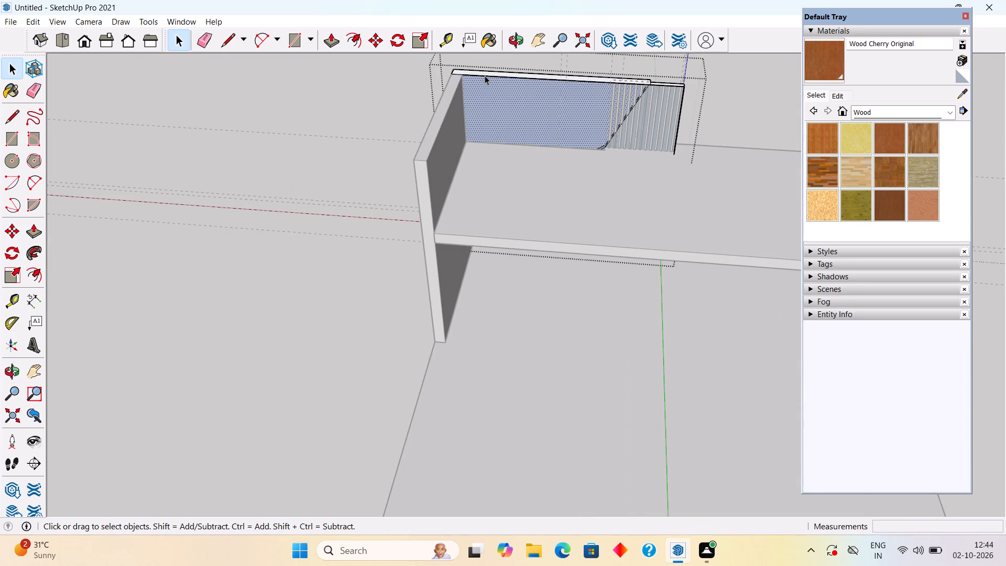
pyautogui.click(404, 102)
# Examine the wall's thickness and the slats' fit in the recess from above, the slat end and behind.
pyautogui.moveTo(545, 140); pyautogui.dragTo(483, 184, button='middle')
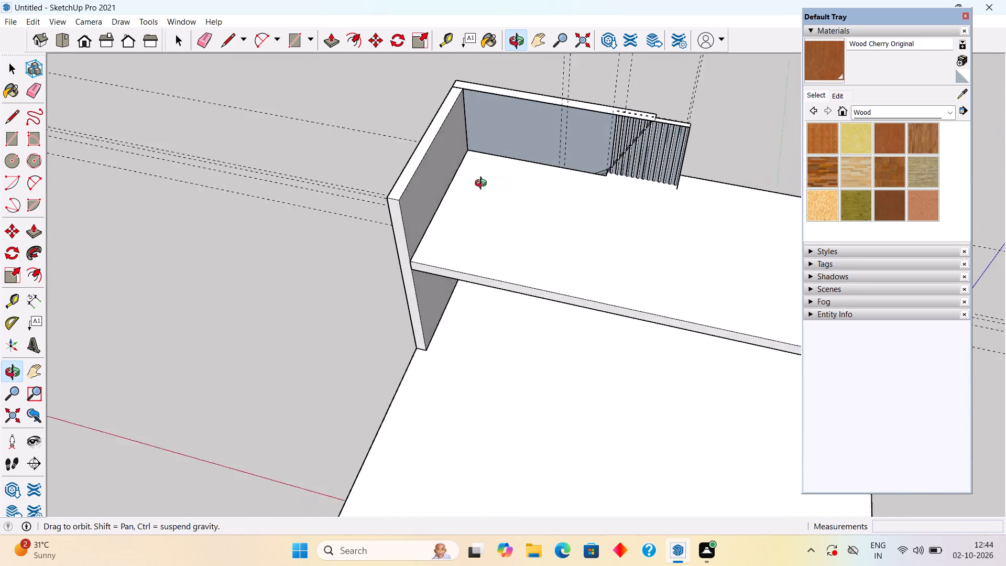
pyautogui.moveTo(483, 184); pyautogui.dragTo(7, 117, button='middle')
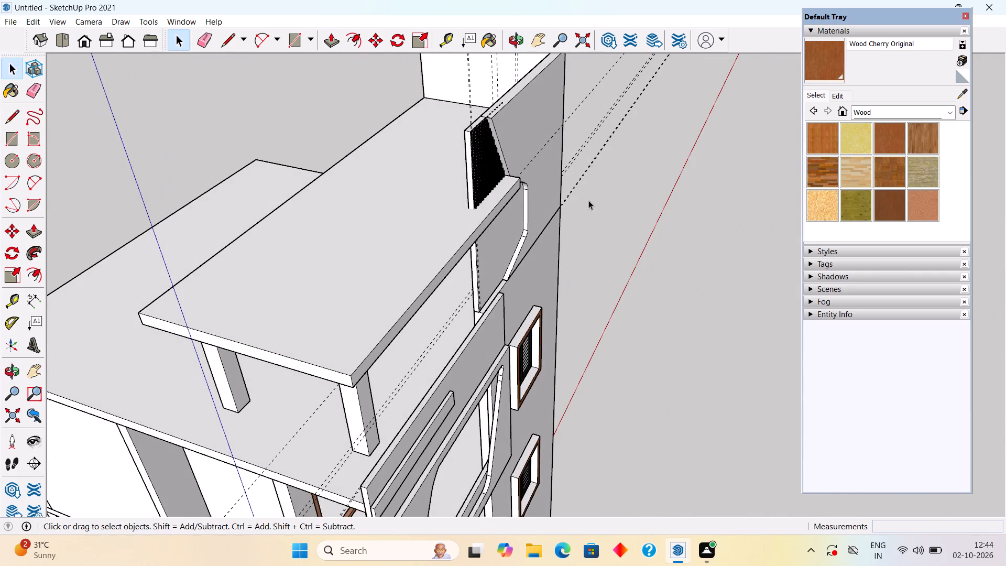
pyautogui.moveTo(570, 194); pyautogui.dragTo(738, 333, button='middle')
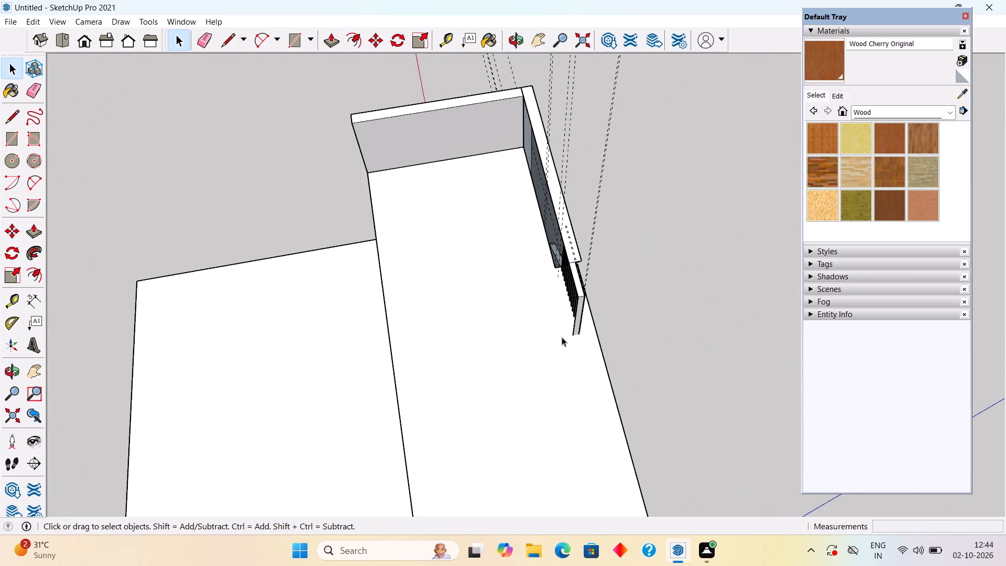
pyautogui.moveTo(550, 330); pyautogui.dragTo(748, 256, button='middle')
pyautogui.scroll(-4, 502, 367)
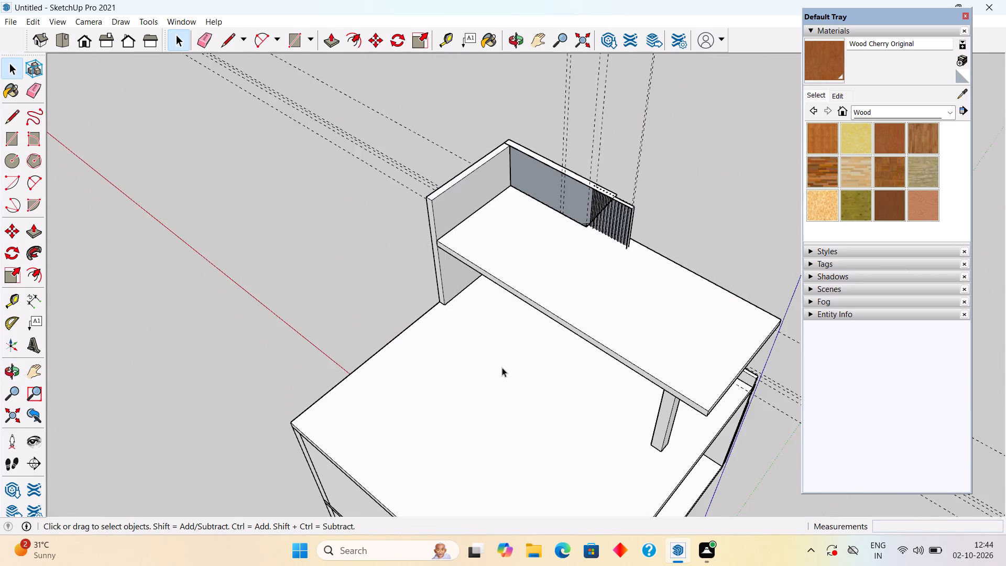
pyautogui.scroll(-3, 483, 428)
pyautogui.moveTo(583, 386); pyautogui.dragTo(763, 247, button='middle')
pyautogui.scroll(3, 579, 184)
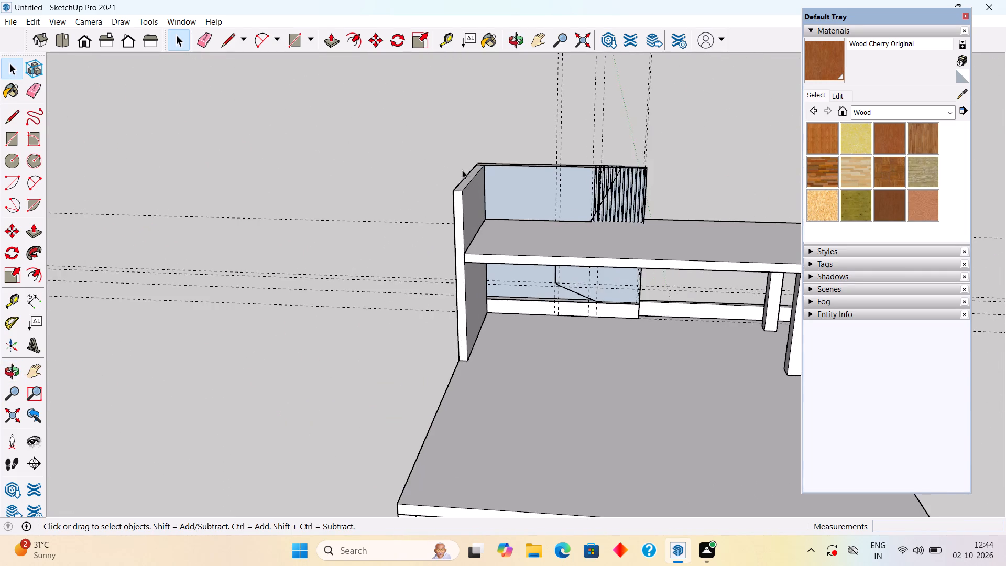
pyautogui.scroll(7, 462, 170)
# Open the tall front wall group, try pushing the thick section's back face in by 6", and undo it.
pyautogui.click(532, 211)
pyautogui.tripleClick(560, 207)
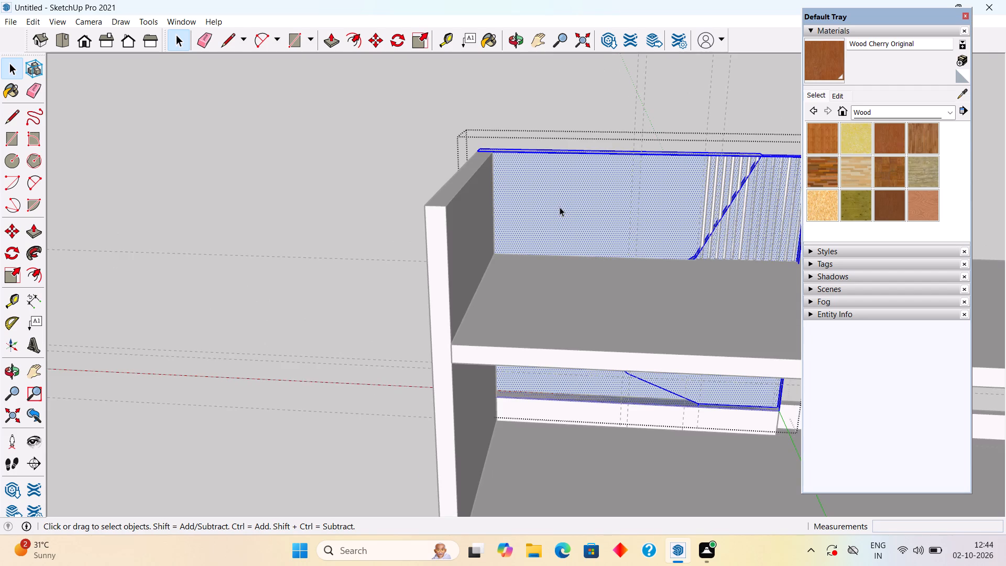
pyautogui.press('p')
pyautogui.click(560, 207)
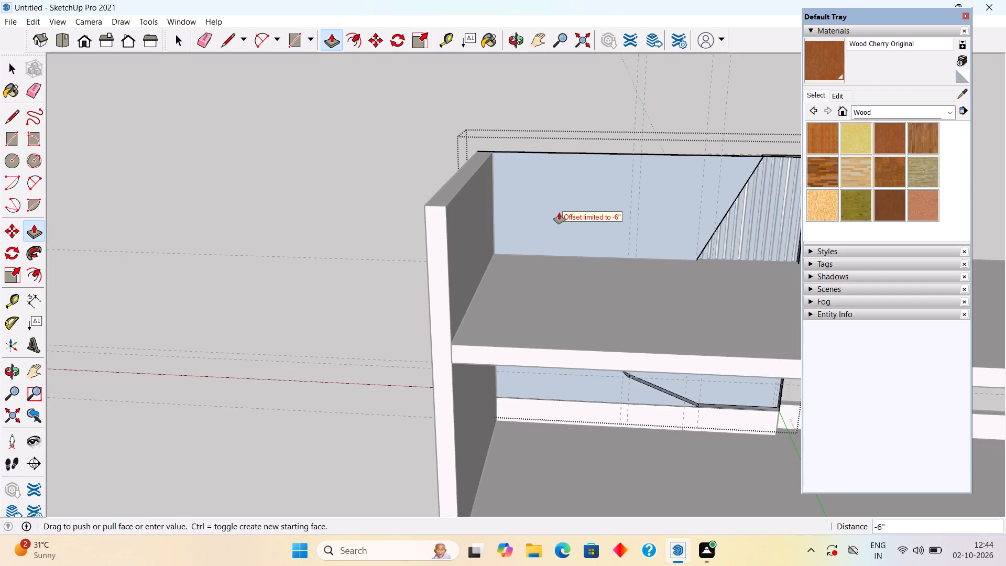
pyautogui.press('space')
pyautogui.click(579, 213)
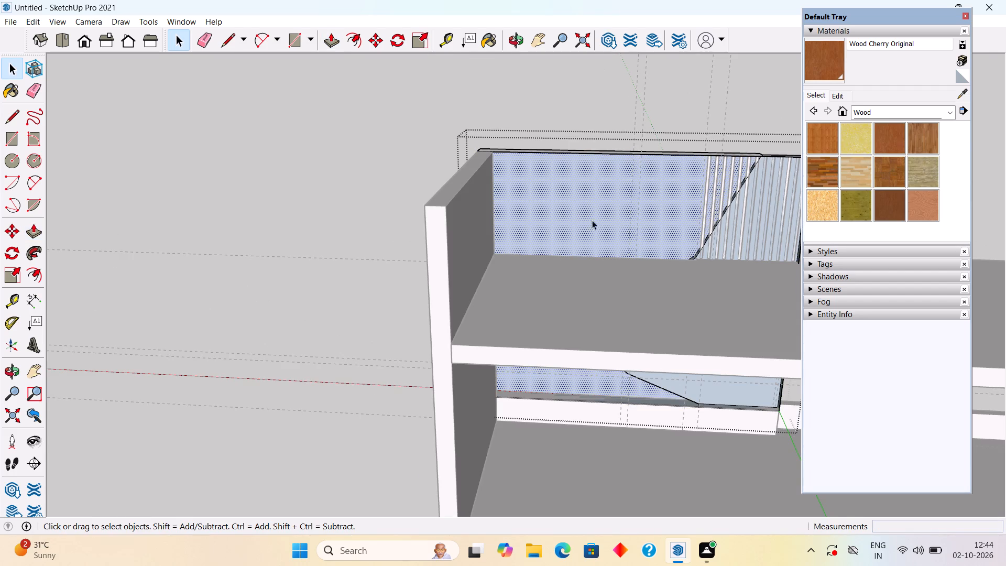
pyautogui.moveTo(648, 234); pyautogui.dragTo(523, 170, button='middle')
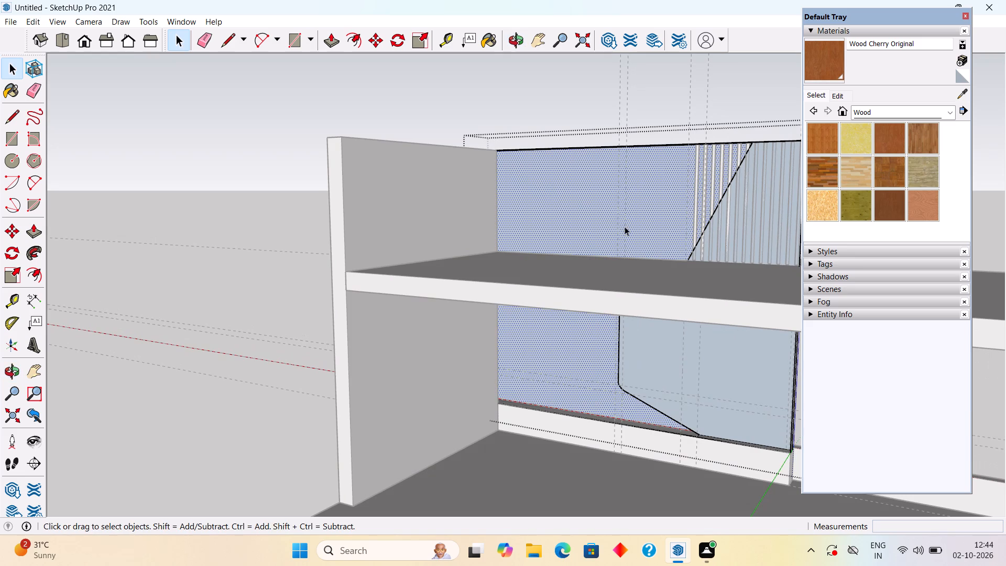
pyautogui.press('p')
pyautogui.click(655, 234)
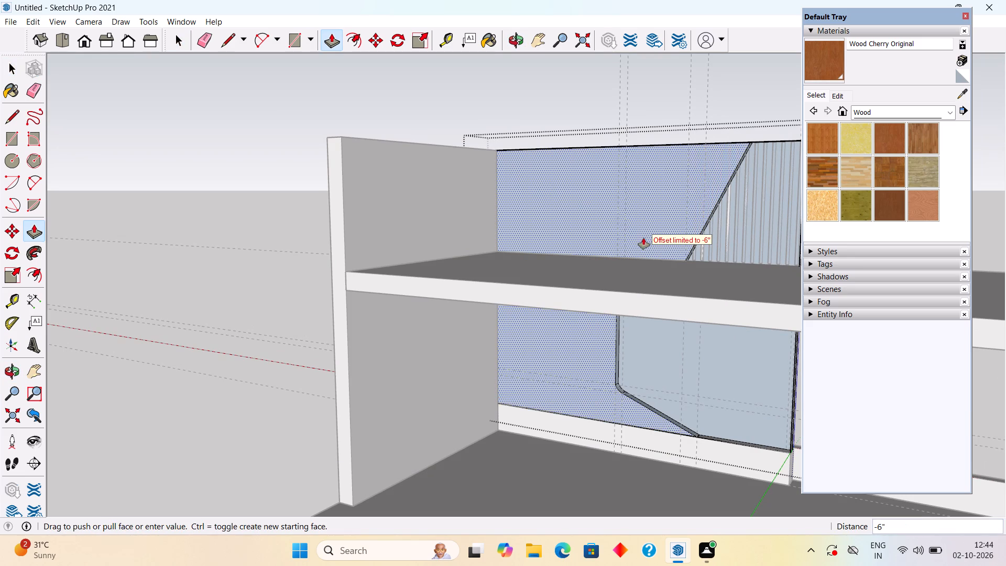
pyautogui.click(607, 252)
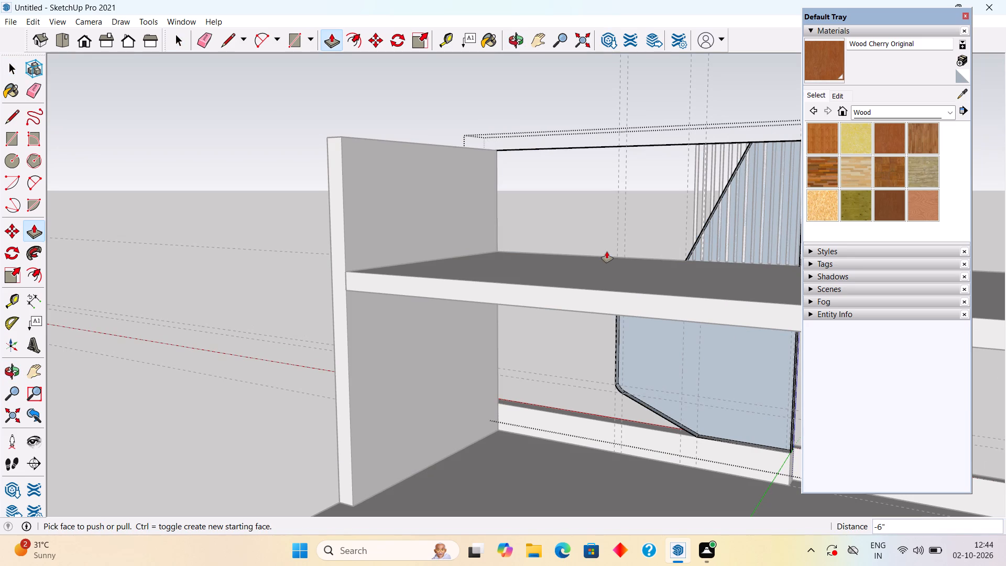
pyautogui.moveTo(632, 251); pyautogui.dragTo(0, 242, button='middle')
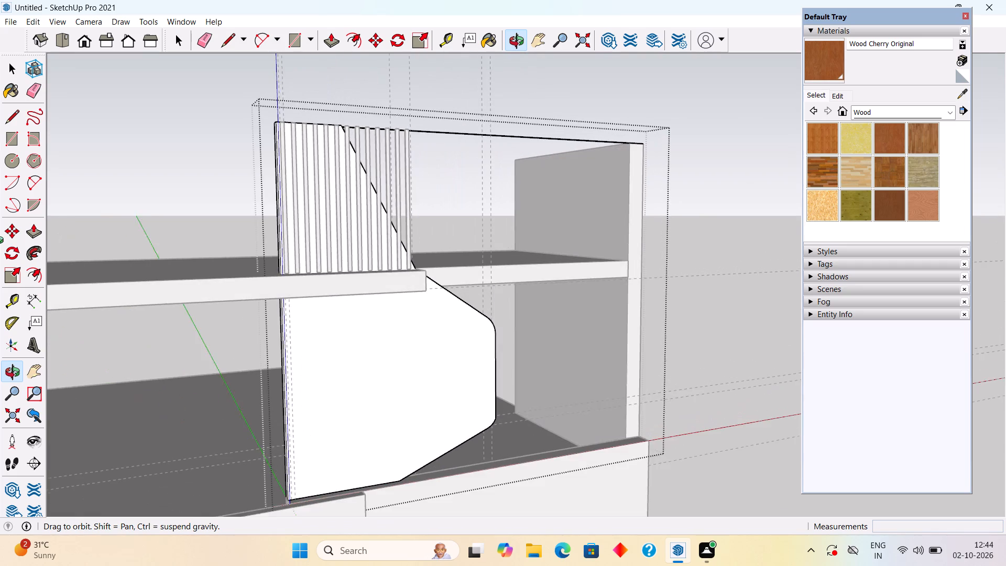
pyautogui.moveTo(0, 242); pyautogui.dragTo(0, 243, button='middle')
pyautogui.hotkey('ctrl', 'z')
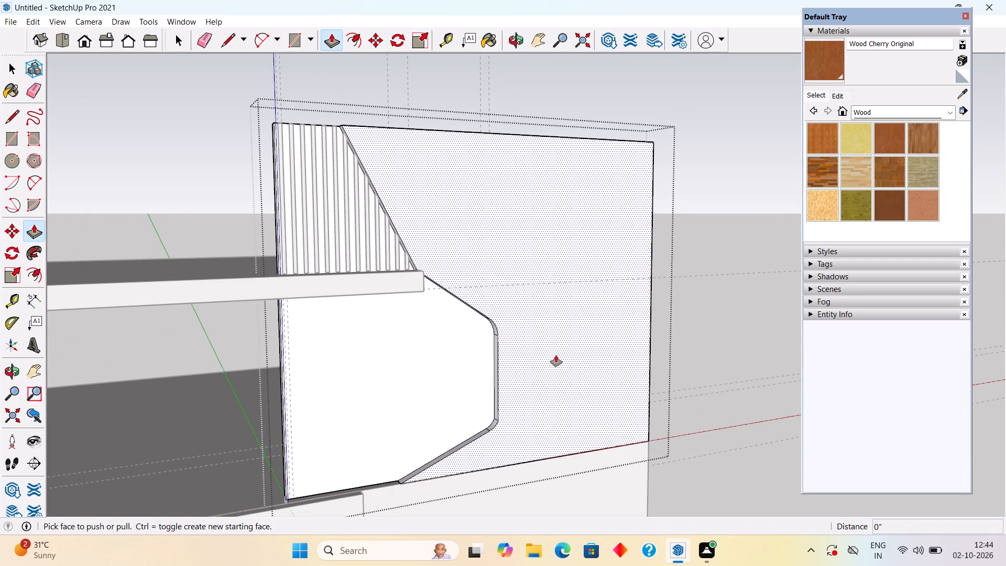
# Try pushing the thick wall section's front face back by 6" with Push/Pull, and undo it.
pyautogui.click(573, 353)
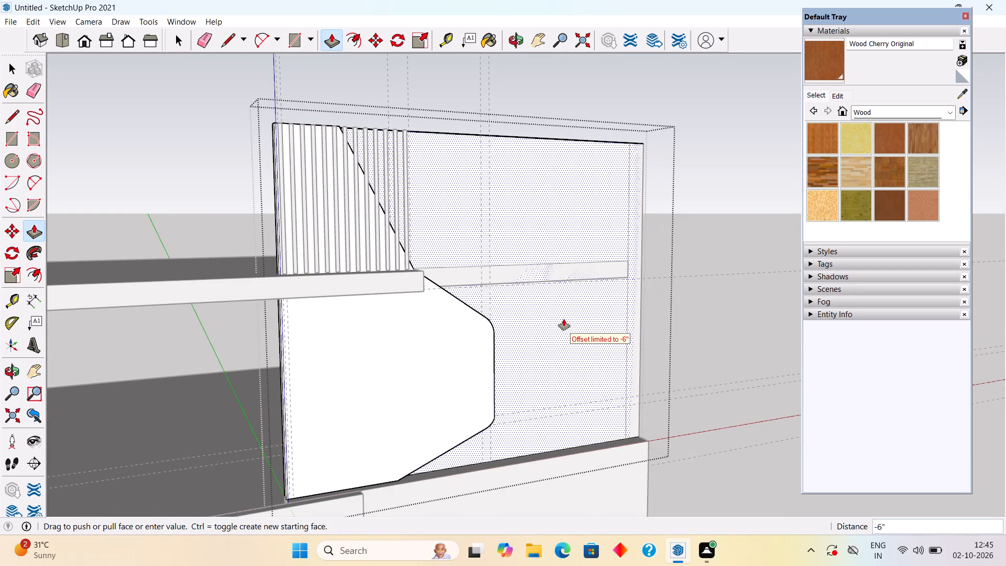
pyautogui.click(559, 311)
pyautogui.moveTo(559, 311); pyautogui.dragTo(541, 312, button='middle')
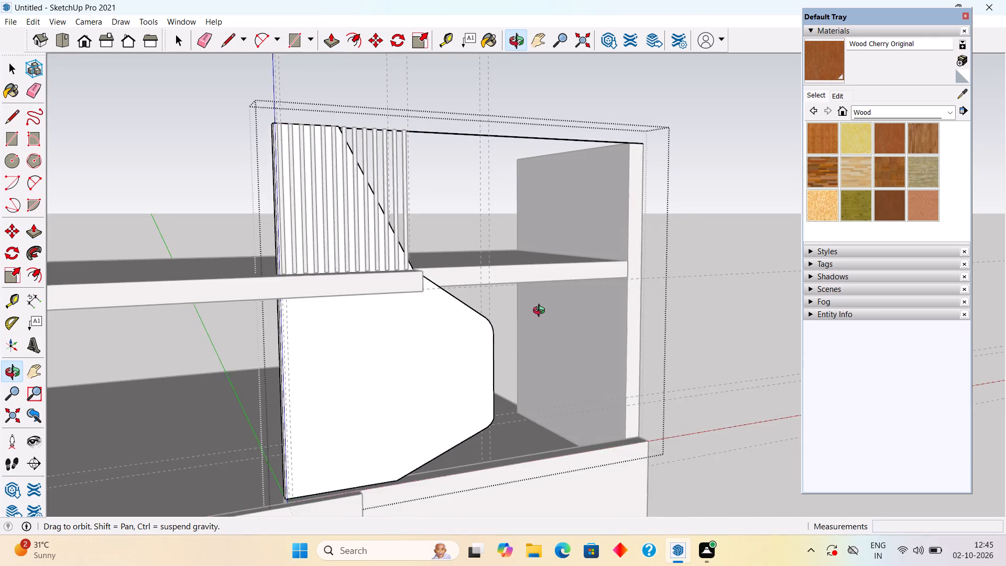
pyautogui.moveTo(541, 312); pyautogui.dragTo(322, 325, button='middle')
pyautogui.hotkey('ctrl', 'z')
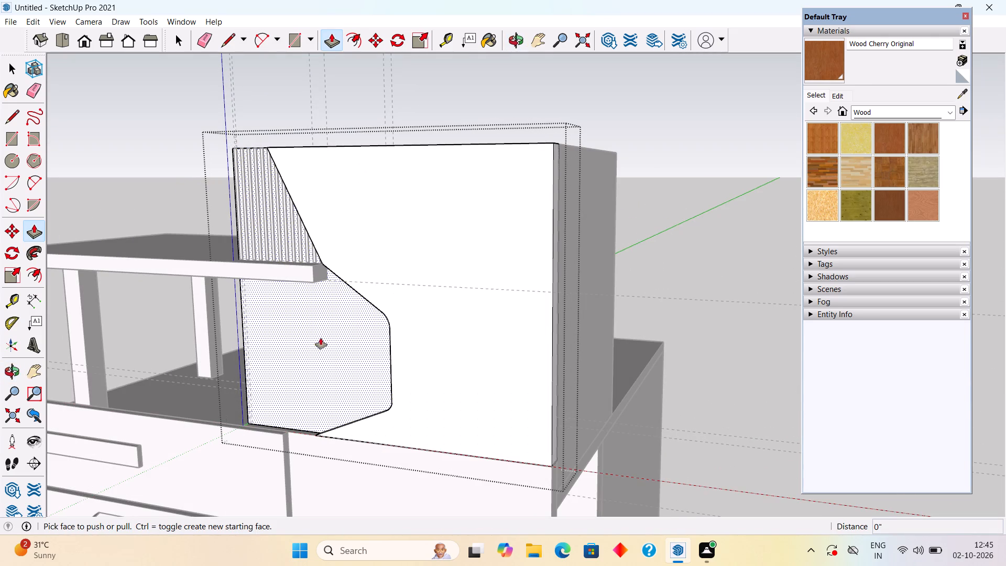
# Undo the earlier edits step by step, back through the wall changes and slat grouping, until all slats are gone from the recess.
pyautogui.moveTo(654, 320); pyautogui.dragTo(209, 335, button='middle')
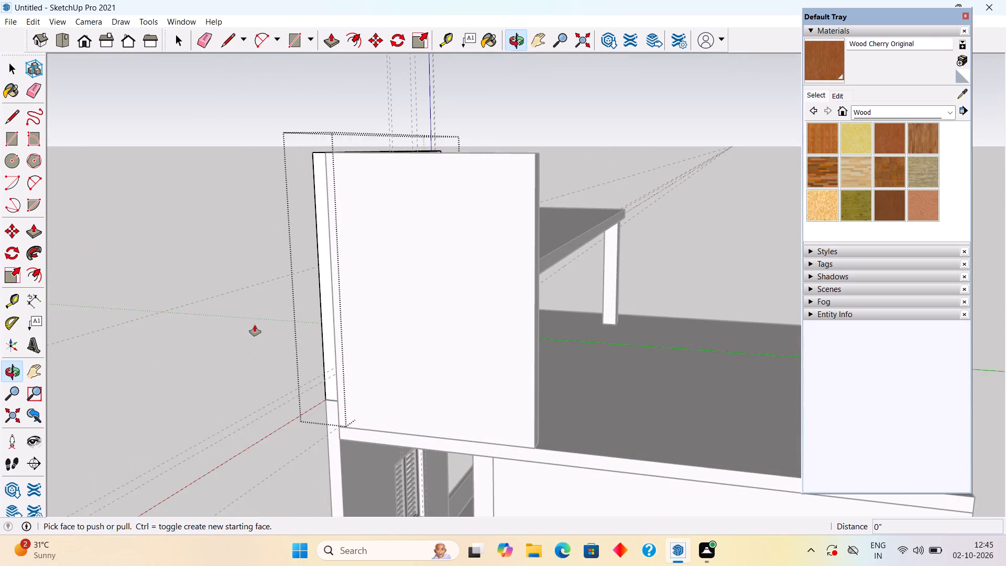
pyautogui.moveTo(709, 320); pyautogui.dragTo(344, 264, button='middle')
pyautogui.hotkey('ctrl', 'z')
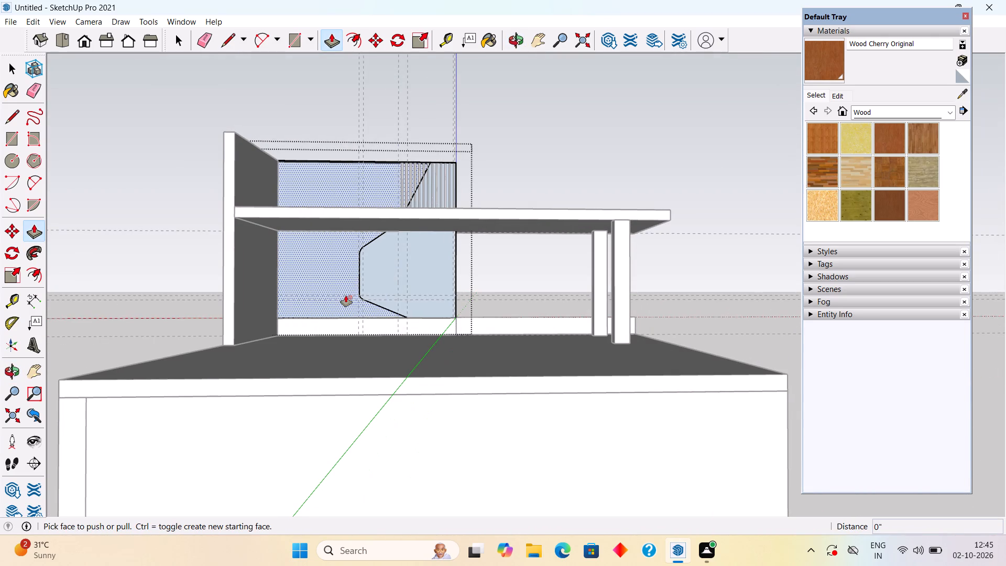
pyautogui.hotkey('ctrl', 'z')
pyautogui.hotkey('ctrl', 'z')
pyautogui.hotkey('ctrl', 'z')
pyautogui.hotkey('ctrl', 'z')
pyautogui.hotkey('ctrl', 'z')
pyautogui.hotkey('ctrl', 'z')
pyautogui.hotkey('ctrl', 'z')
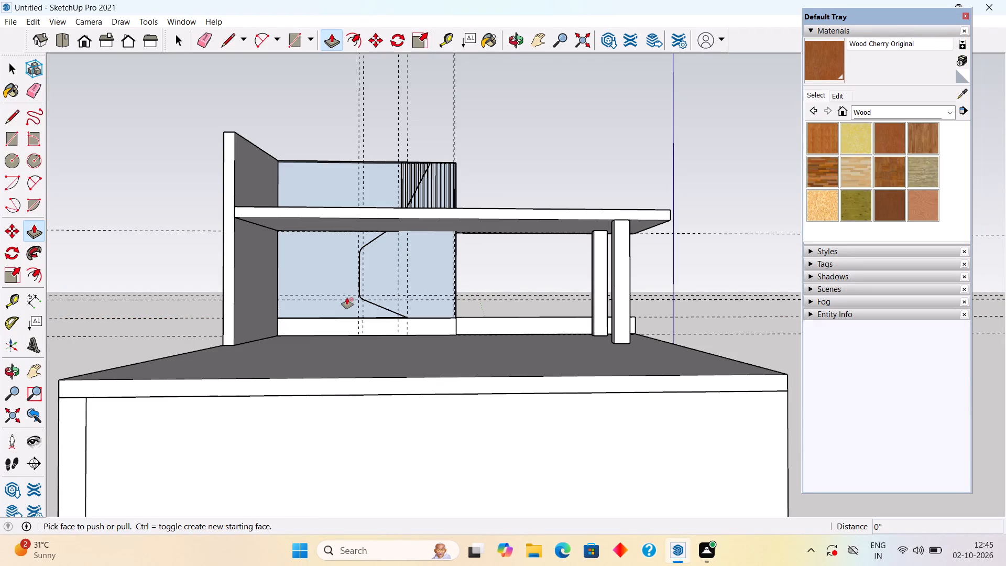
pyautogui.hotkey('ctrl', 'z')
pyautogui.hotkey('ctrl', 'z')
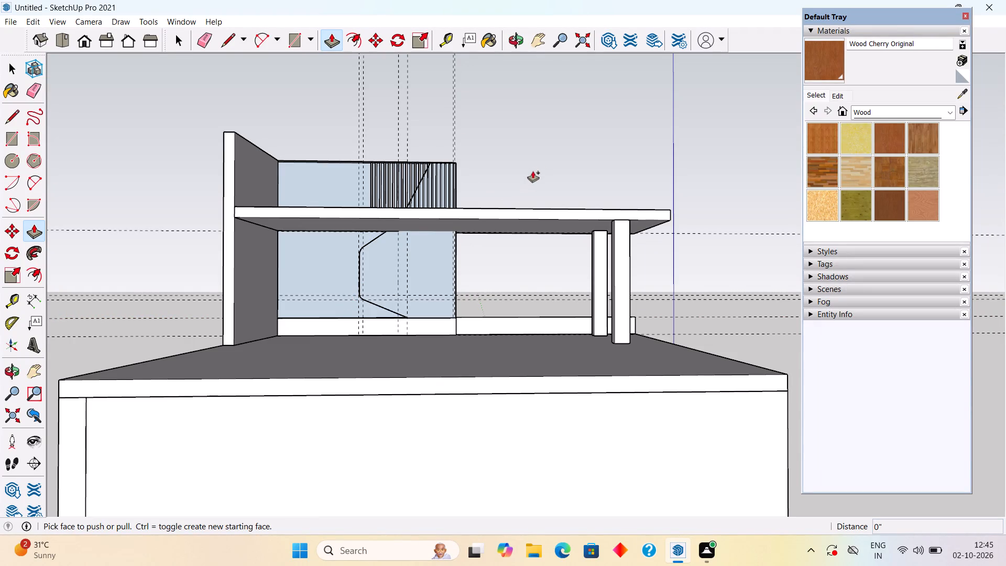
pyautogui.hotkey('ctrl', 'z')
pyautogui.hotkey('ctrl', 'z')
pyautogui.hotkey('ctrl', 'z')
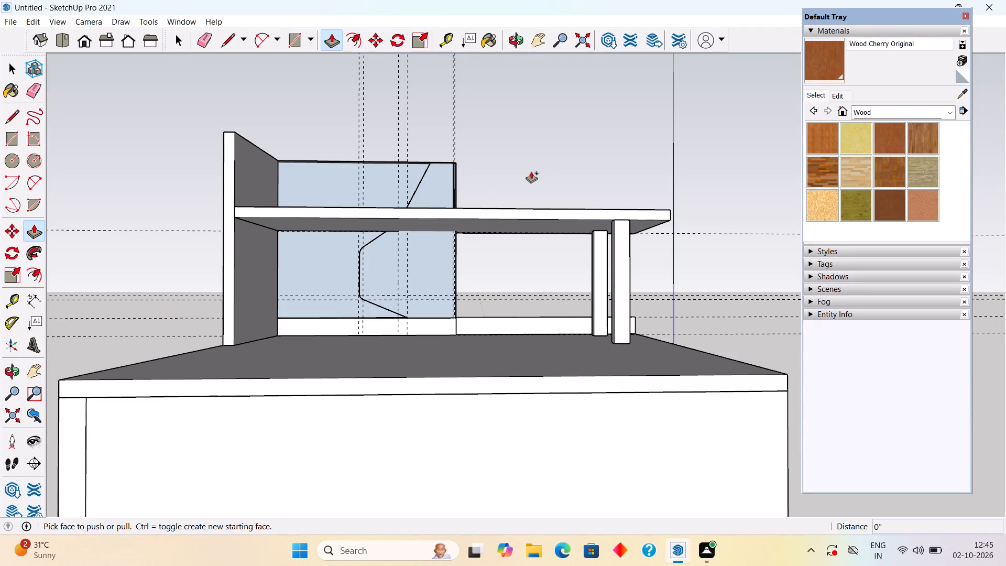
pyautogui.hotkey('ctrl', 'z')
pyautogui.hotkey('ctrl', 'z')
pyautogui.hotkey('ctrl', 'z')
pyautogui.hotkey('ctrl', 'z')
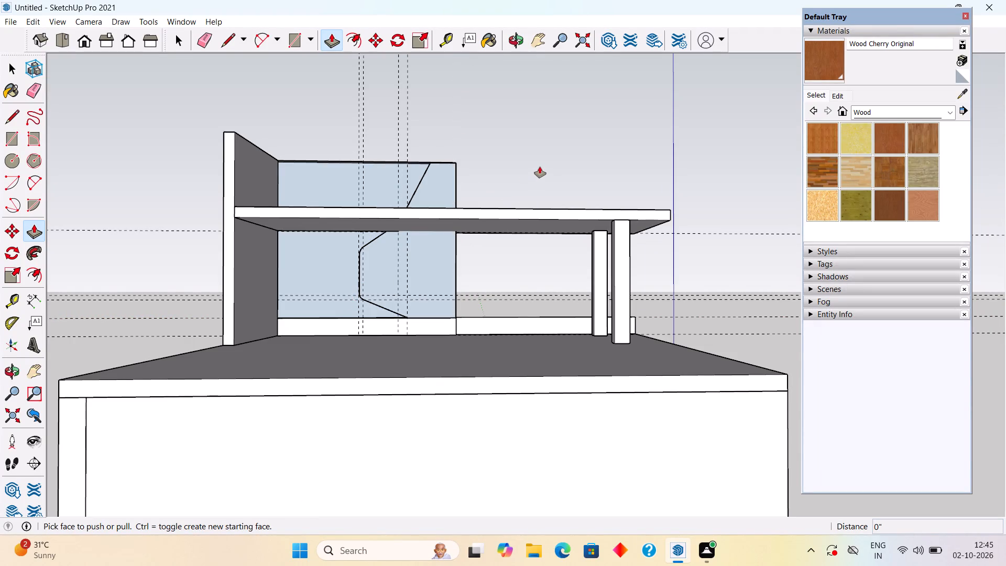
# Undo further earlier edits until the roof slab's notch behind the tall front wall is back.
pyautogui.hotkey('ctrl', 'z')
pyautogui.press('z')
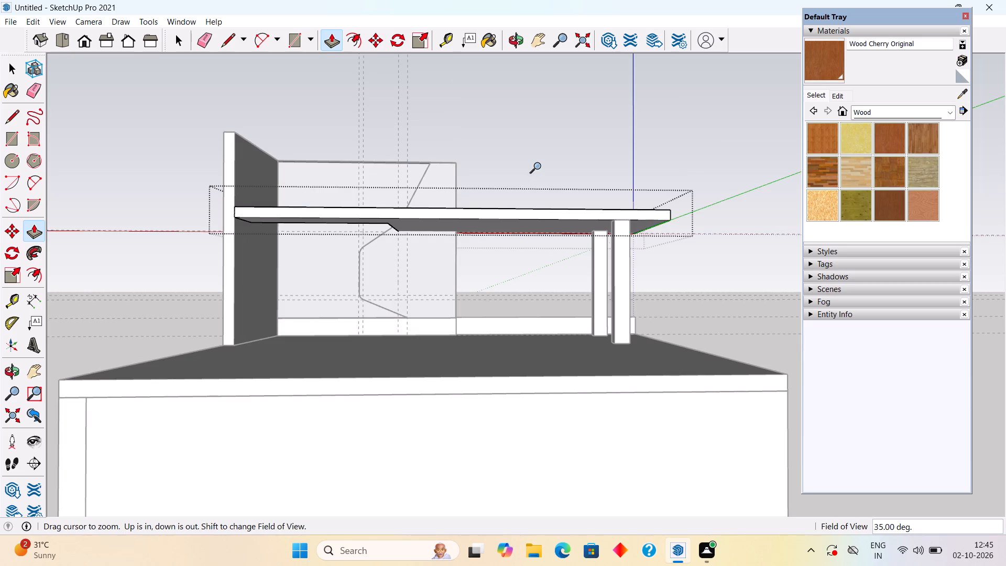
pyautogui.hotkey('ctrl', 'z')
pyautogui.hotkey('ctrl', 'z')
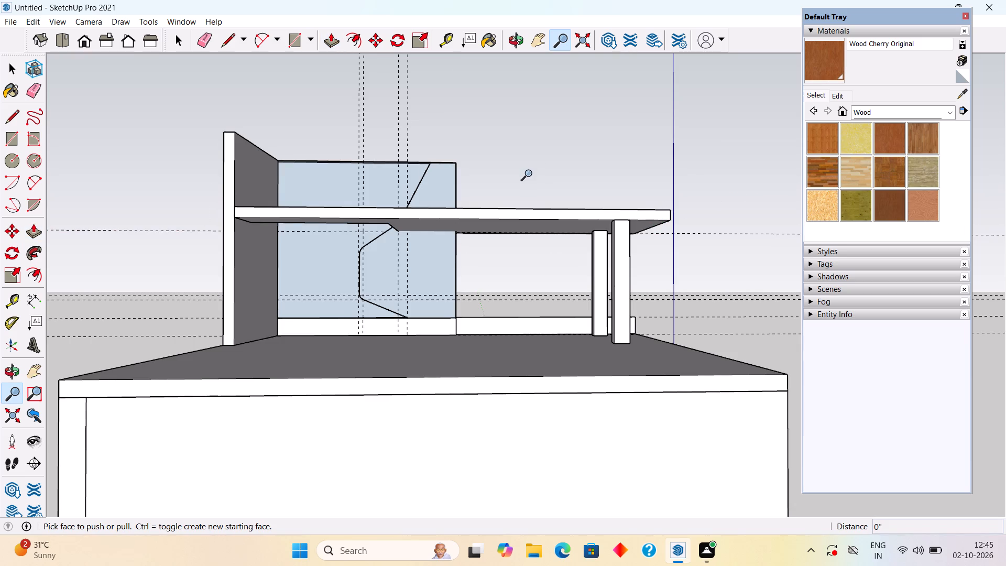
pyautogui.hotkey('ctrl', 'z')
pyautogui.hotkey('ctrl', 'z')
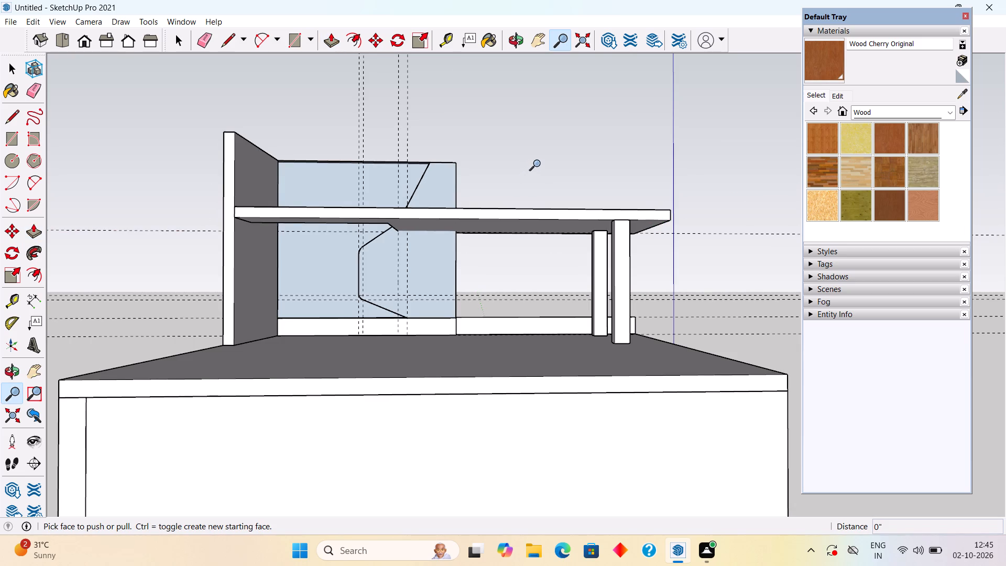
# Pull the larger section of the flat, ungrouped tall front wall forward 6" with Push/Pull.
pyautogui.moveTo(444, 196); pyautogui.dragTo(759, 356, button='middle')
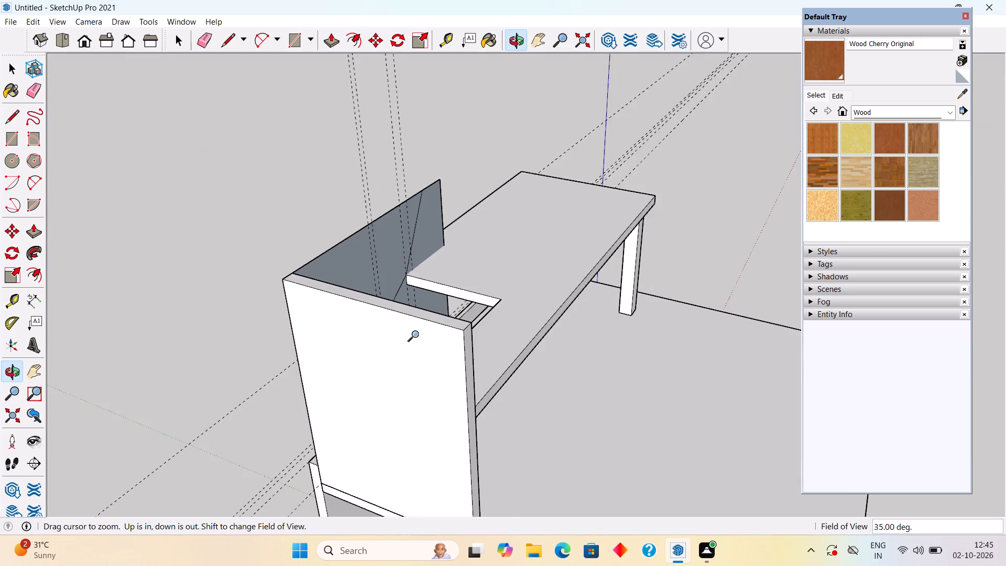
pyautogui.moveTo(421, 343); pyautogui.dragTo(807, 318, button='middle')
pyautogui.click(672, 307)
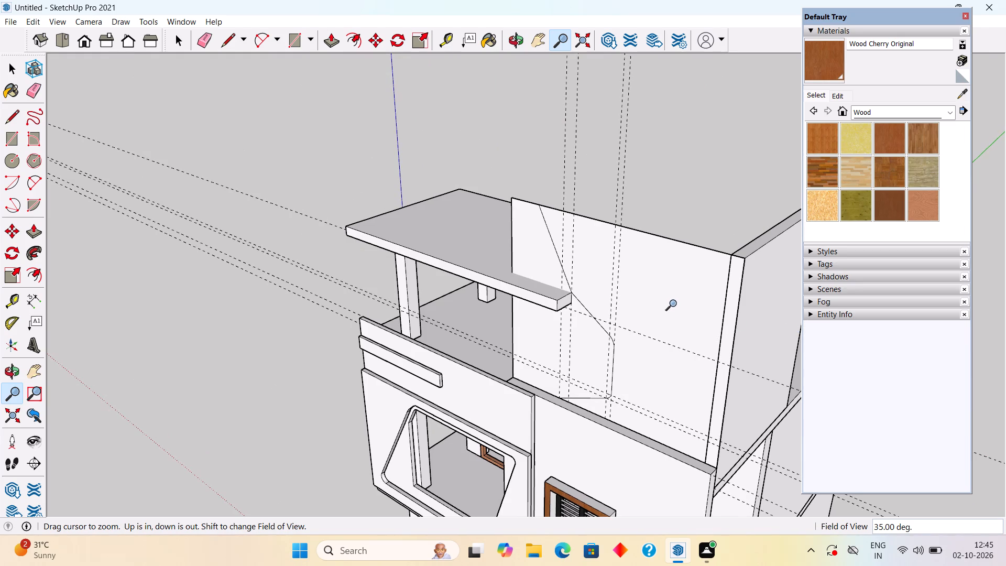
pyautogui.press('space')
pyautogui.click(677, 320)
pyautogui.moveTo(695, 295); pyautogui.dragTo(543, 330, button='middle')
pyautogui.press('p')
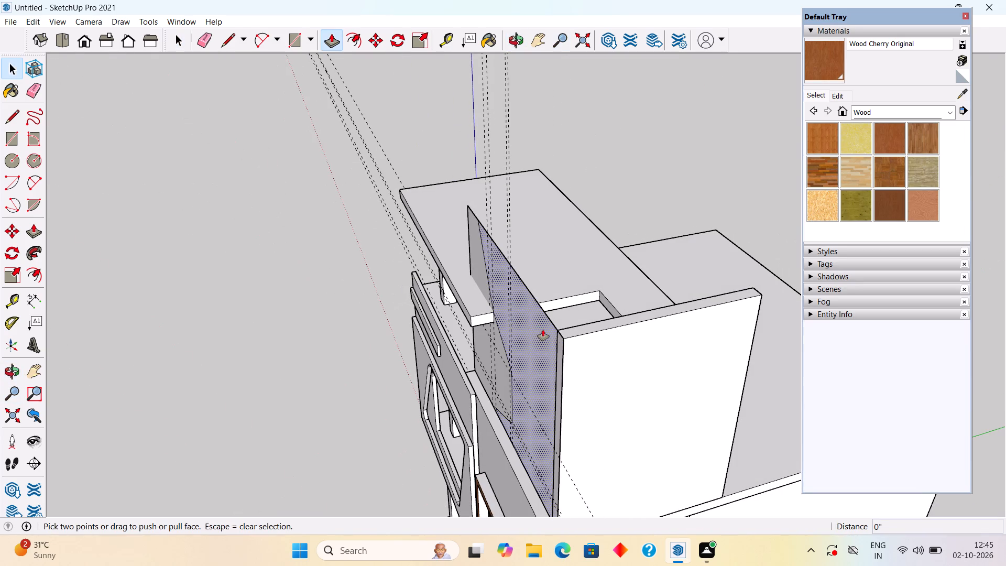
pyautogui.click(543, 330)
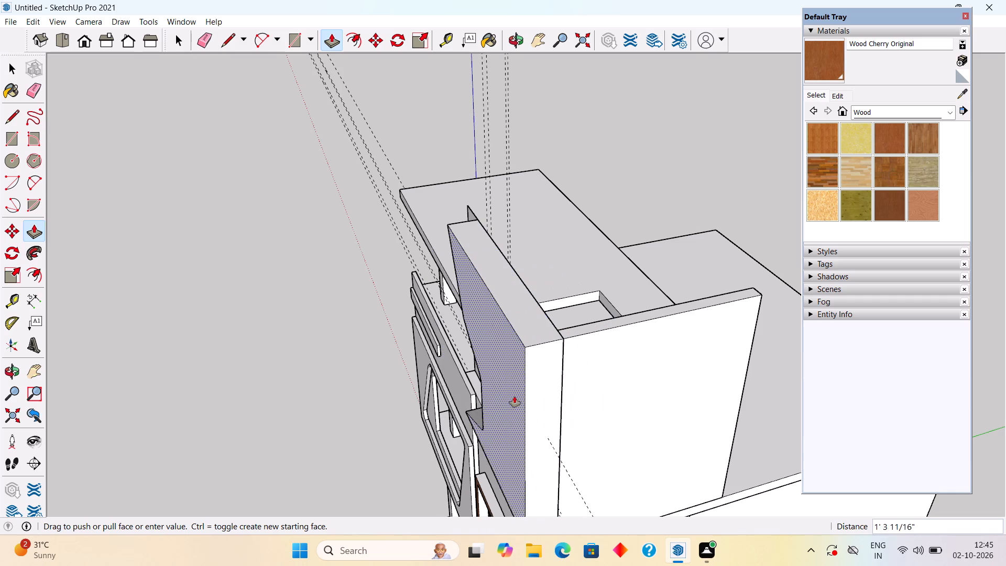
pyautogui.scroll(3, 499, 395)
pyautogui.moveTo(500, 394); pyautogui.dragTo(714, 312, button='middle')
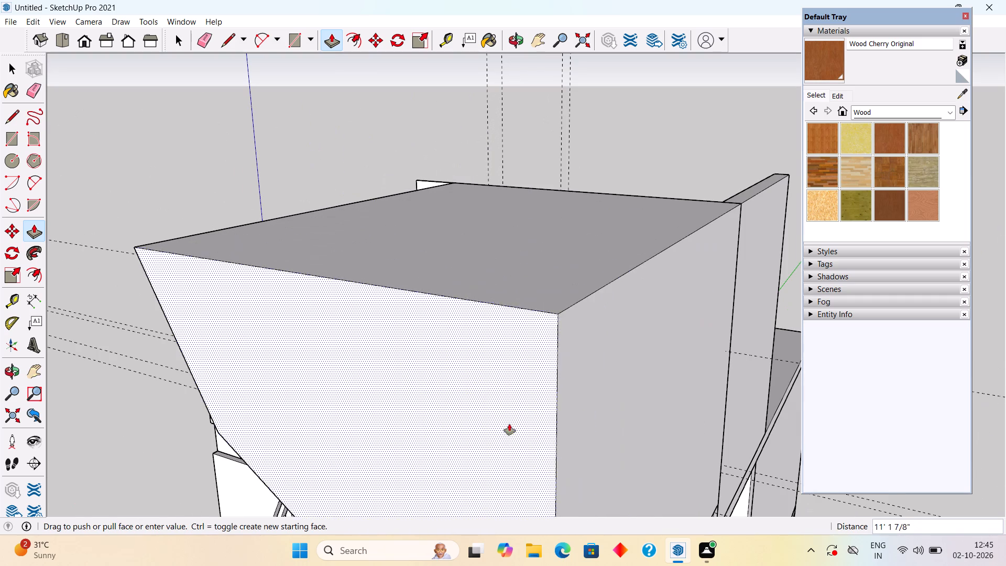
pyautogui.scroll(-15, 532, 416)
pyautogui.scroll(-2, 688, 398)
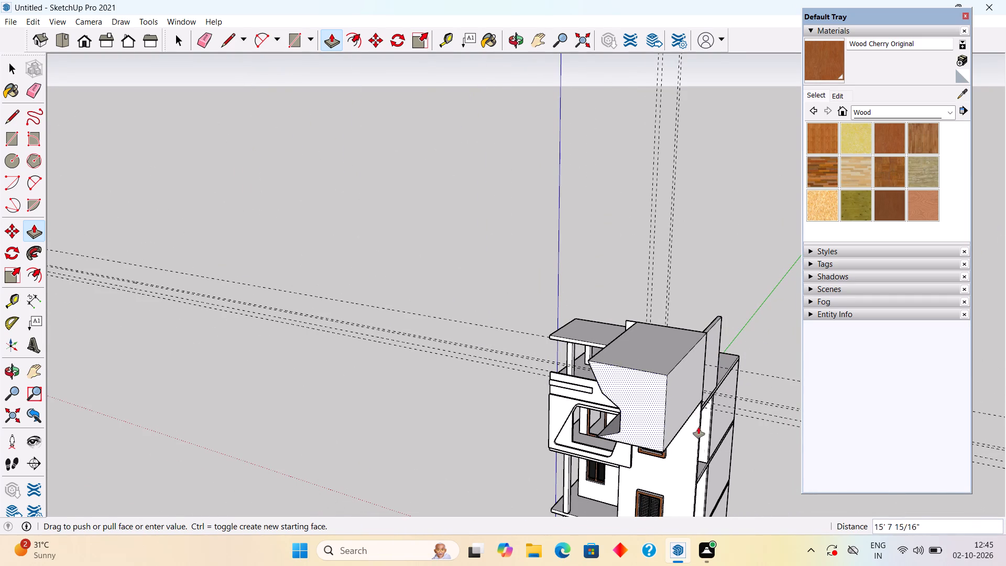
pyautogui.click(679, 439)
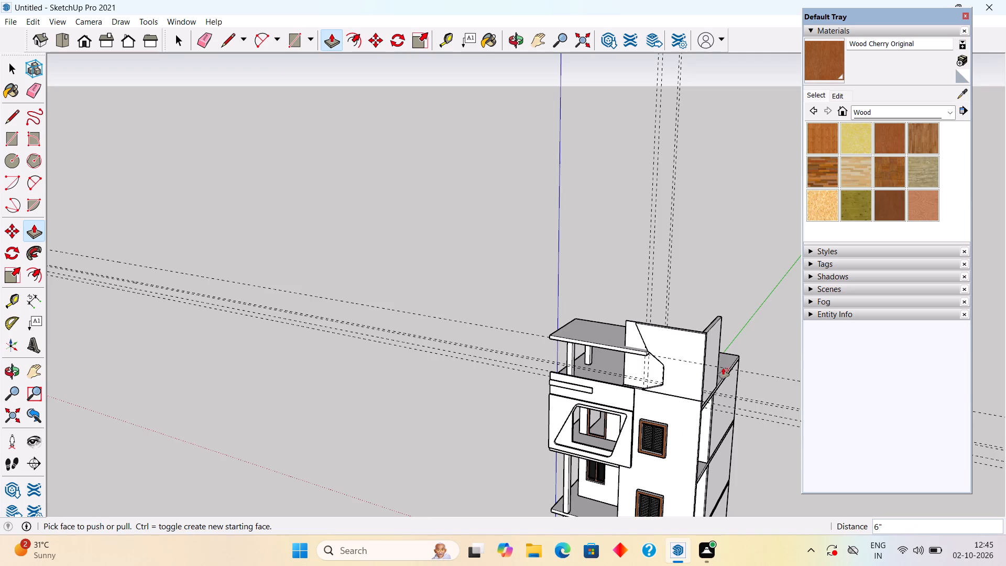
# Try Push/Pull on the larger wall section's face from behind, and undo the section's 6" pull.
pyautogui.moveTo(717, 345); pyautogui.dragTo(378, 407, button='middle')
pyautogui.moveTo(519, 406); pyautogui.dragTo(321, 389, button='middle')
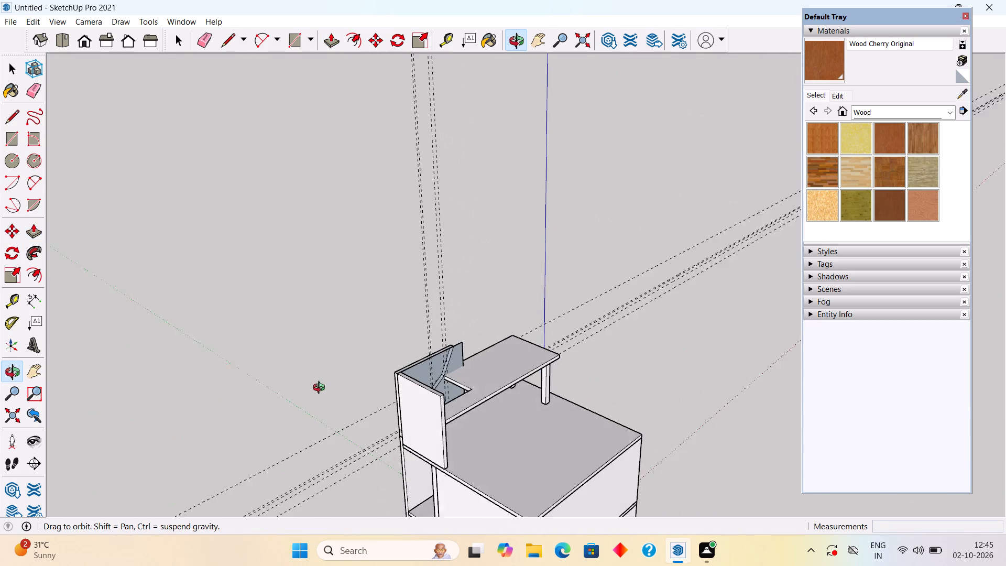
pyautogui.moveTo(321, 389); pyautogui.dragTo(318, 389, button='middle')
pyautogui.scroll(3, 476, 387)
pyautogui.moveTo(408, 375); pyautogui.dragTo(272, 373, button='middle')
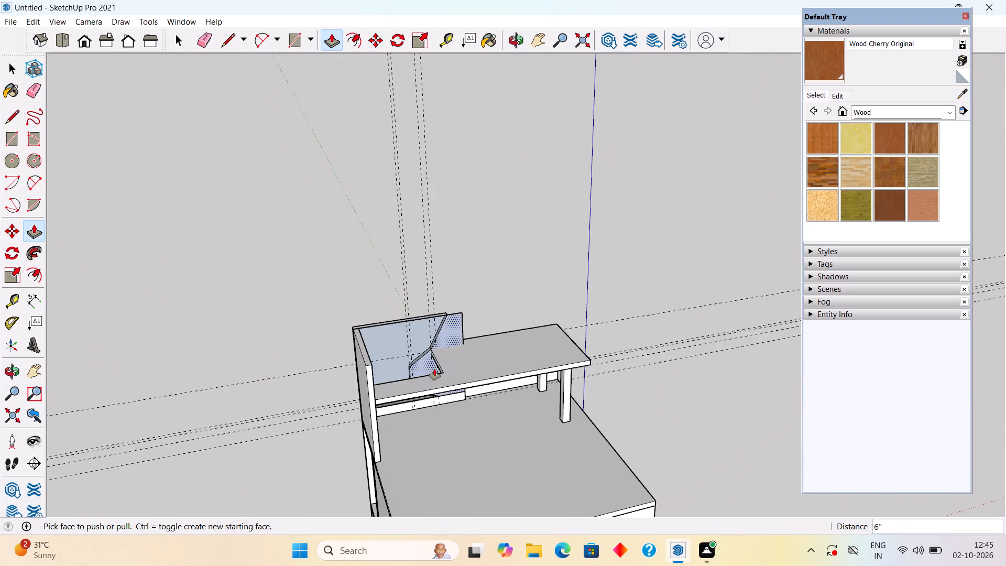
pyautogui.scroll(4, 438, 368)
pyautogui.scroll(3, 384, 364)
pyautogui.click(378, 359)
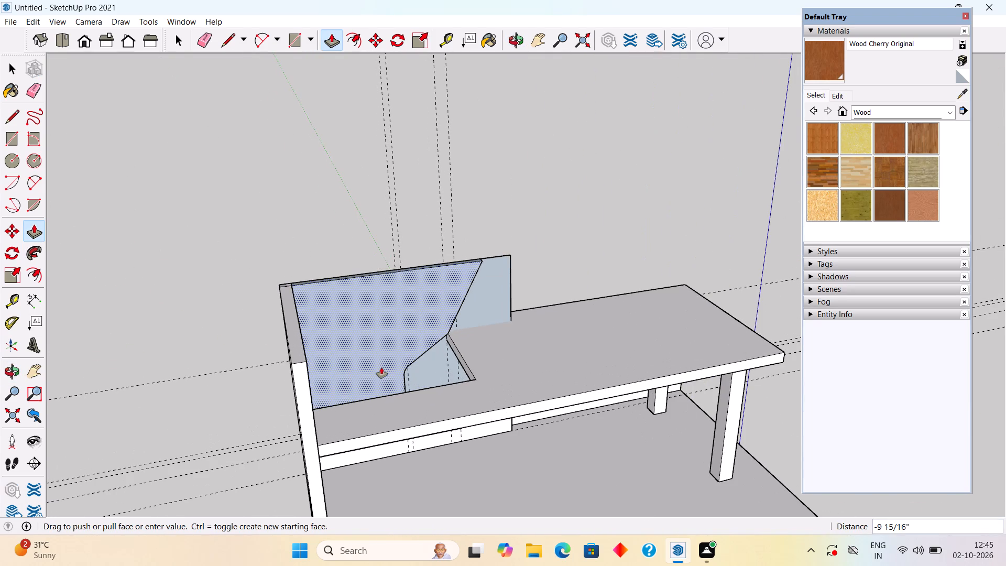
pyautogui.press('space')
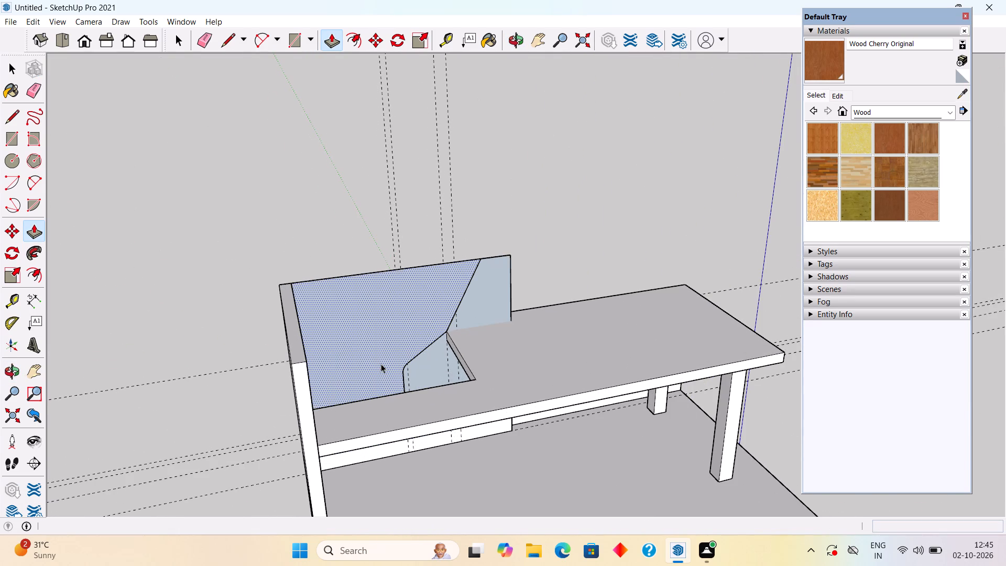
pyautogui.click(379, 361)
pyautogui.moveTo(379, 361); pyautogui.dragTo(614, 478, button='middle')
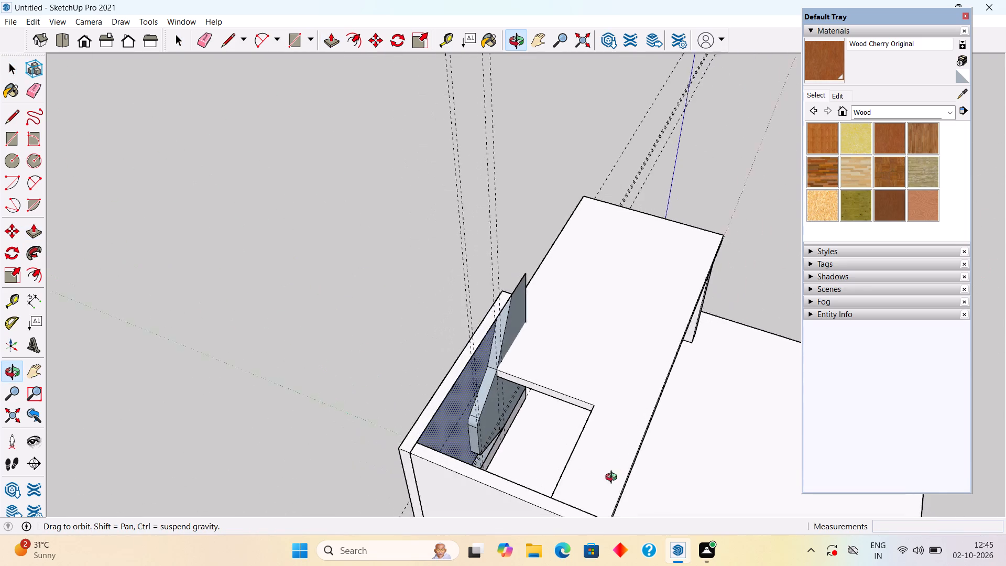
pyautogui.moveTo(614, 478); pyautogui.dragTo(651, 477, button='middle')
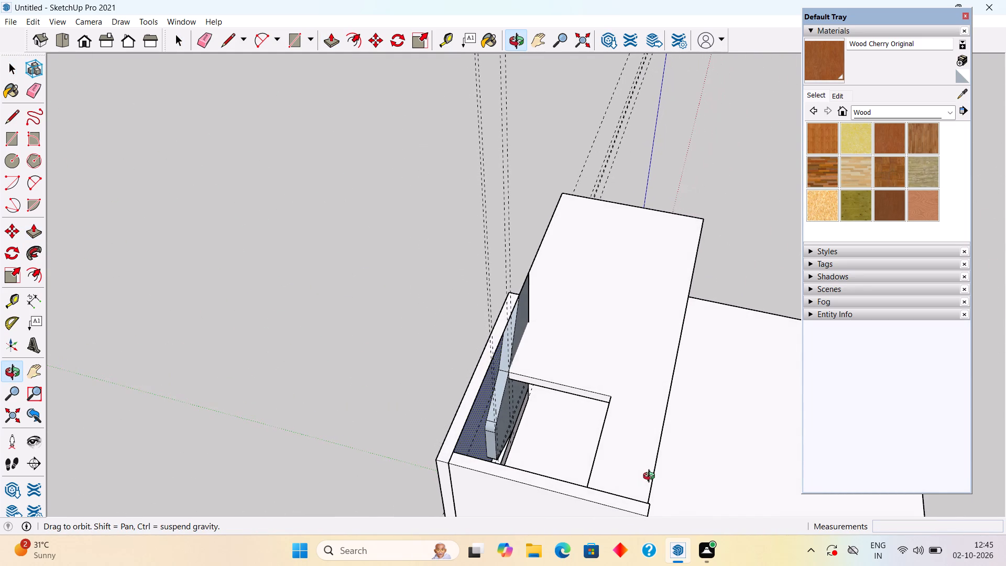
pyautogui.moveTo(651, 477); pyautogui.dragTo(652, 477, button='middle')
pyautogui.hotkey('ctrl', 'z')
# Group the flat tall front wall face together with its angled recess outline.
pyautogui.moveTo(516, 490); pyautogui.dragTo(748, 391, button='middle')
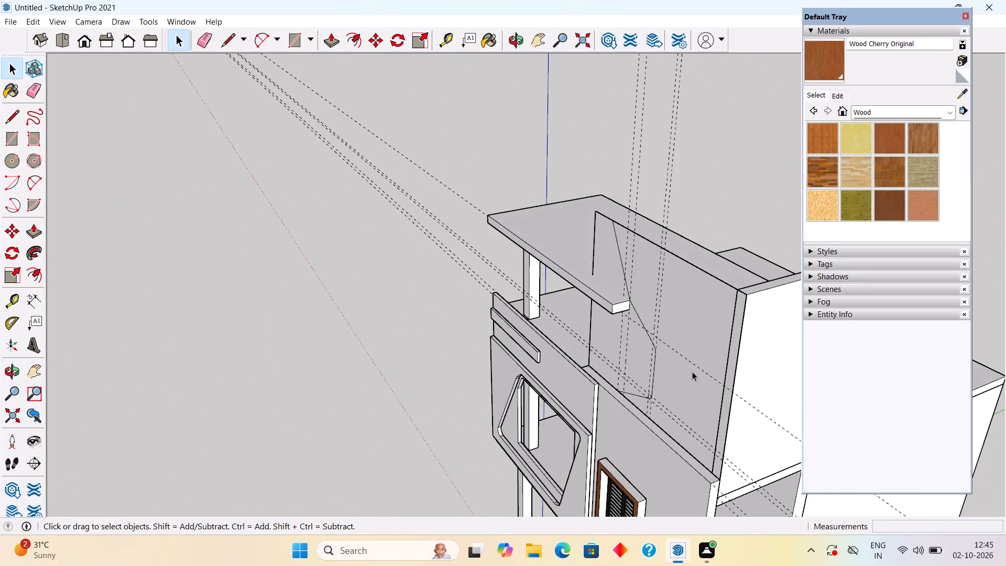
pyautogui.tripleClick(692, 372)
pyautogui.rightClick(693, 371)
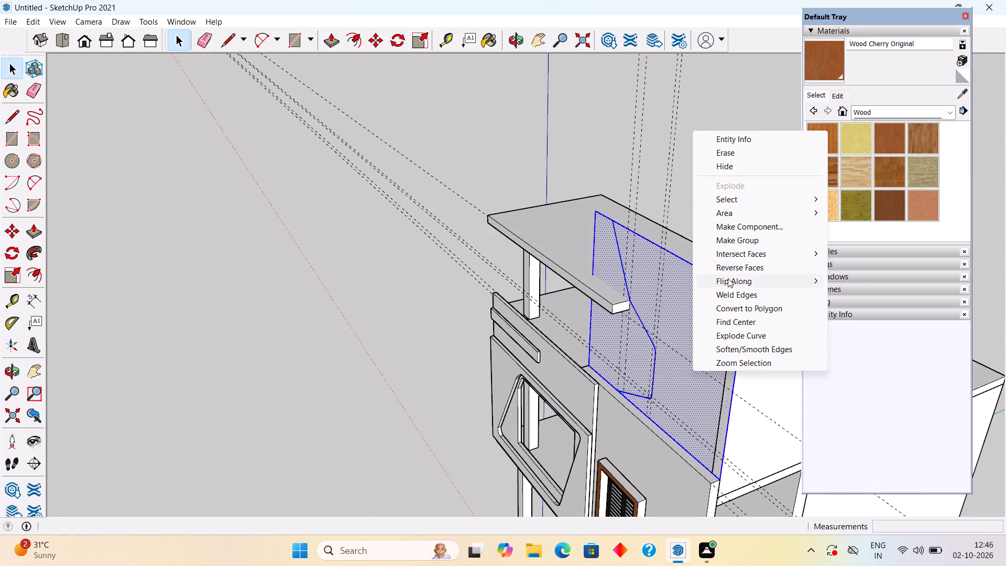
pyautogui.click(735, 242)
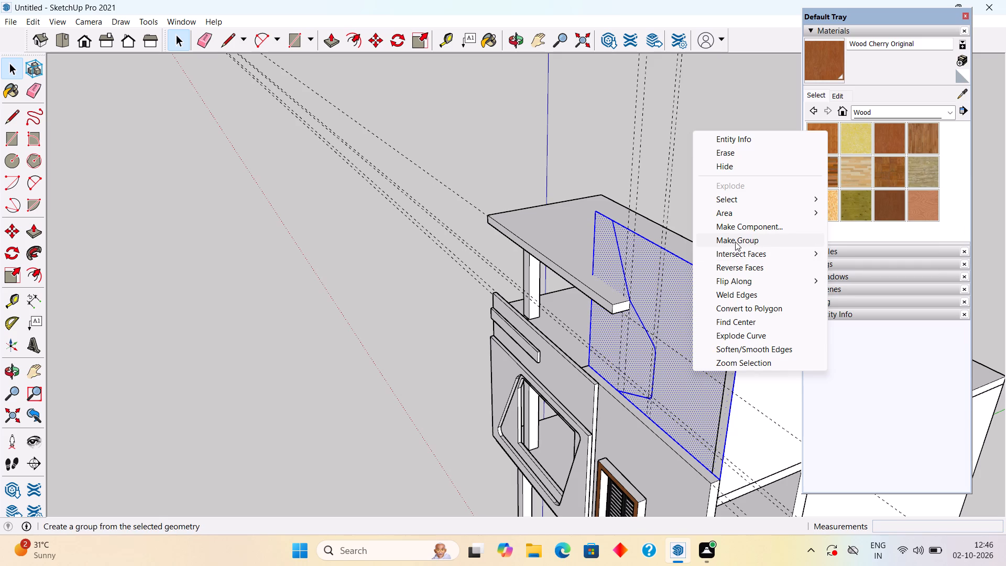
# Open the new wall group and pull the larger section's front face forward 6".
pyautogui.tripleClick(704, 312)
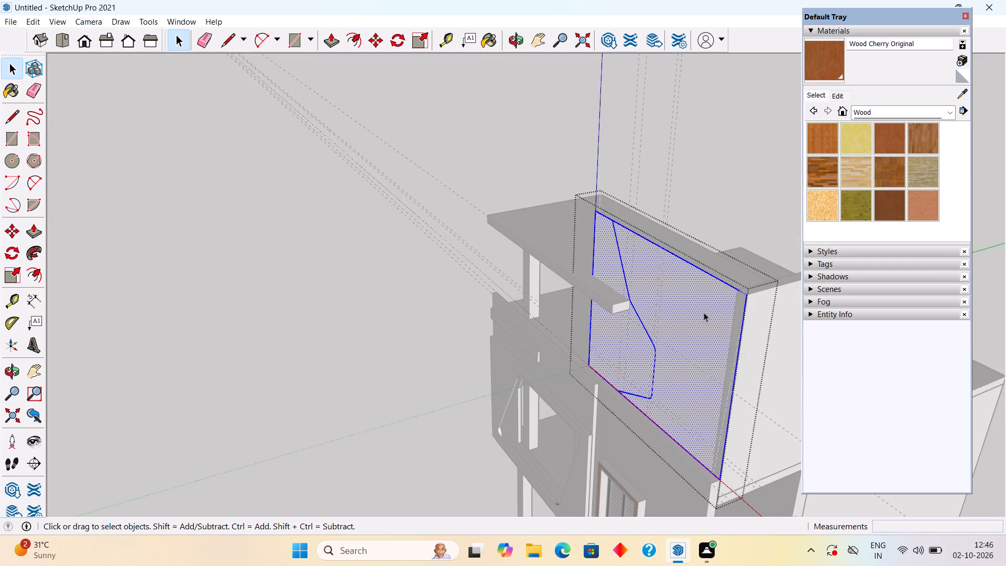
pyautogui.press('p')
pyautogui.click(703, 313)
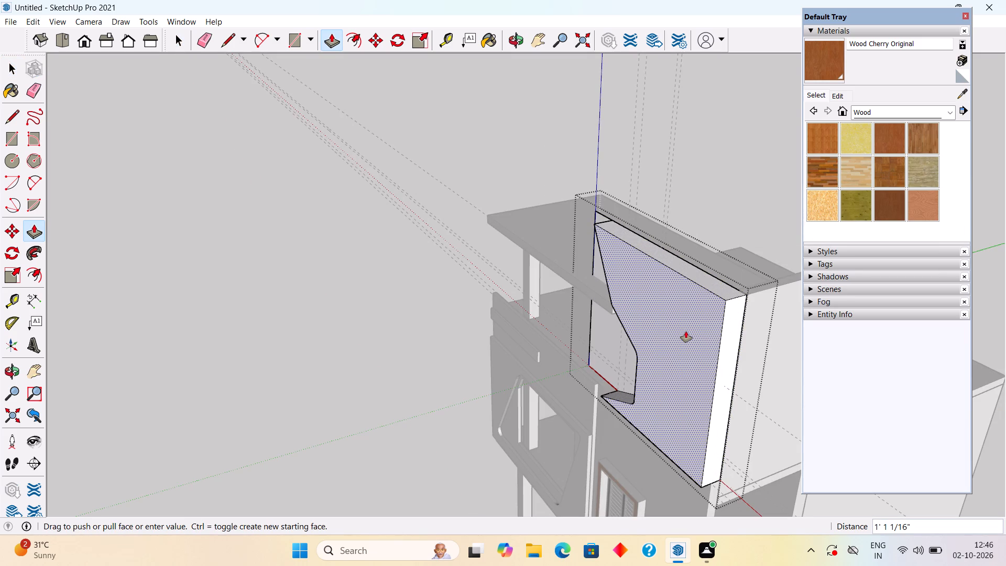
pyautogui.scroll(-8, 686, 331)
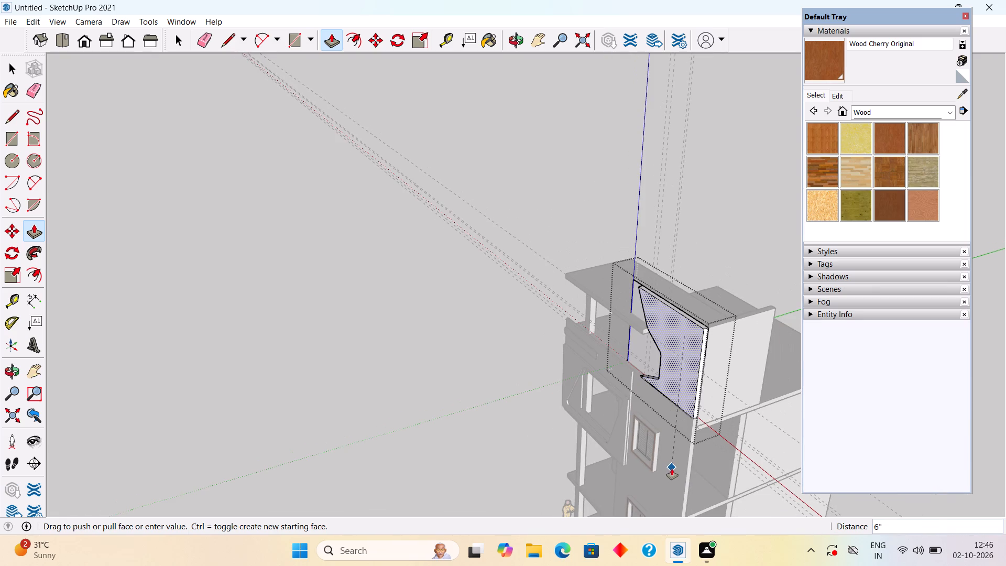
pyautogui.click(672, 469)
pyautogui.press('space')
# Pull the larger section's face 6" from behind, level with the thin recess section.
pyautogui.moveTo(721, 363); pyautogui.dragTo(292, 316, button='middle')
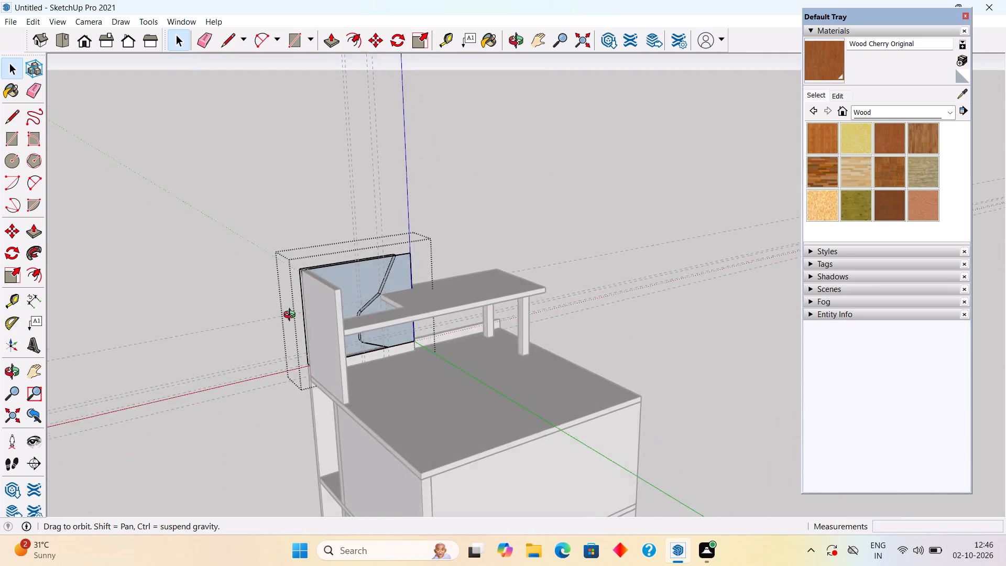
pyautogui.moveTo(292, 316); pyautogui.dragTo(278, 315, button='middle')
pyautogui.moveTo(357, 285); pyautogui.dragTo(263, 322, button='middle')
pyautogui.scroll(4, 358, 270)
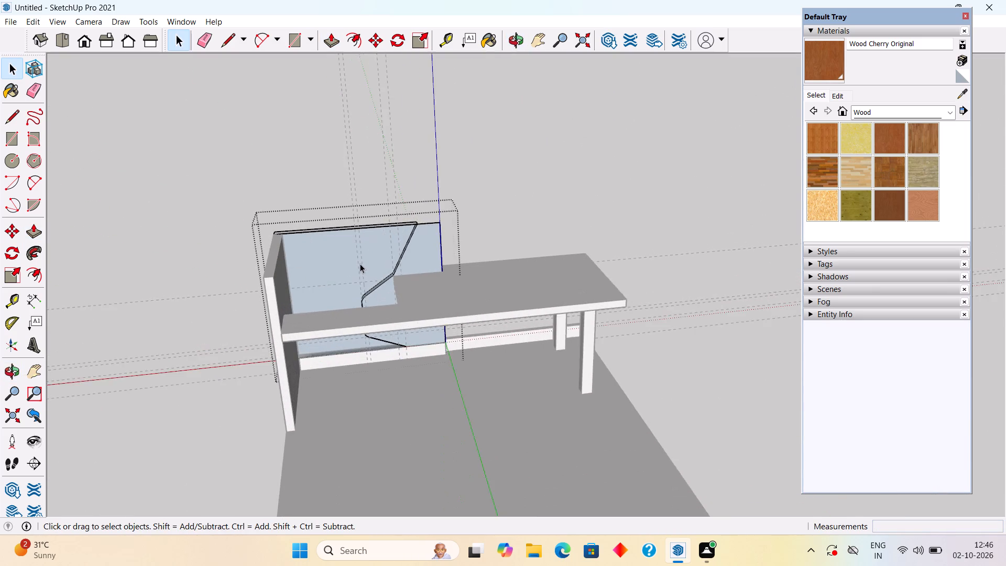
pyautogui.scroll(4, 360, 264)
pyautogui.click(356, 264)
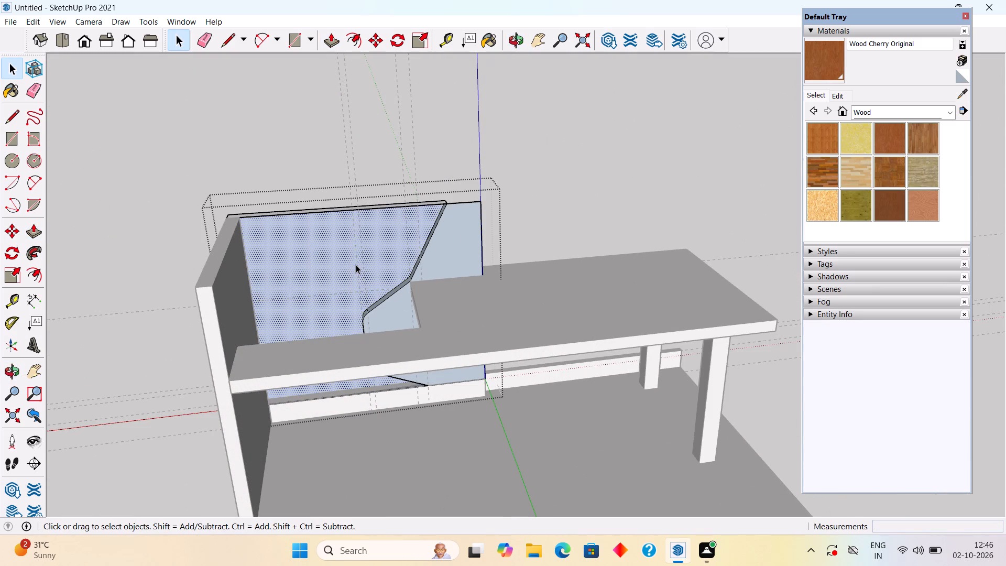
pyautogui.click(356, 265)
pyautogui.press('p')
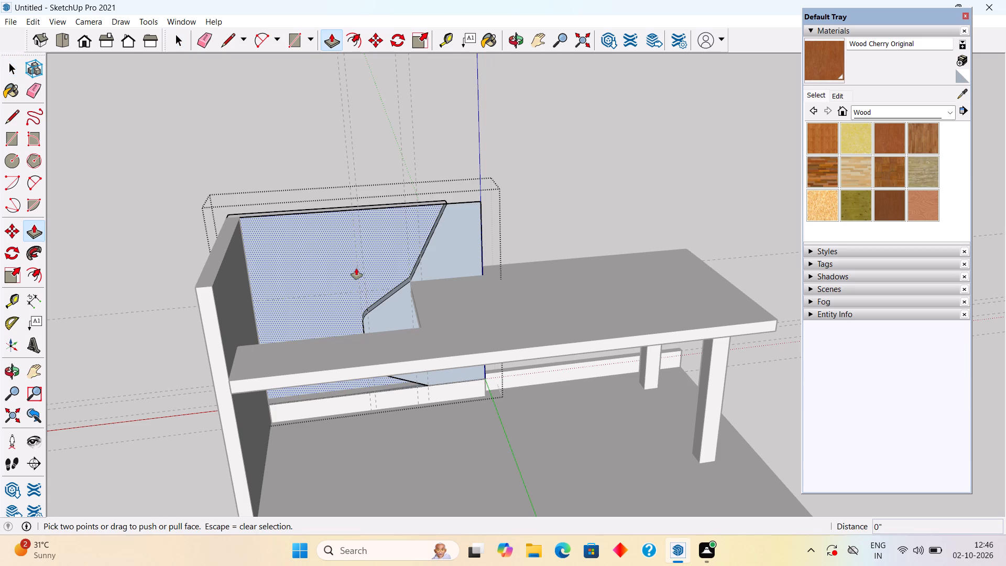
pyautogui.keyDown('ctrl'); pyautogui.click(356, 268); pyautogui.keyUp('ctrl')
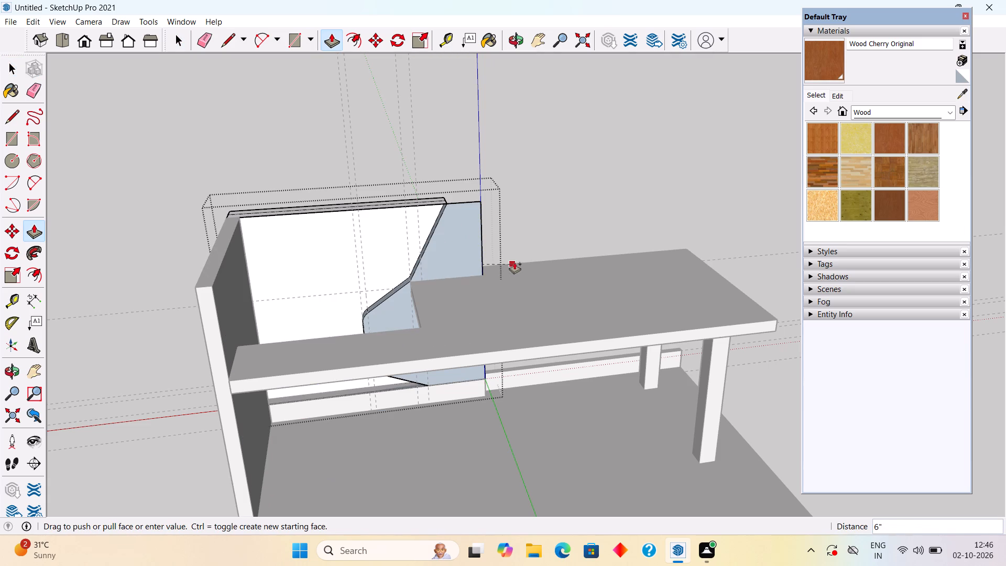
pyautogui.click(485, 263)
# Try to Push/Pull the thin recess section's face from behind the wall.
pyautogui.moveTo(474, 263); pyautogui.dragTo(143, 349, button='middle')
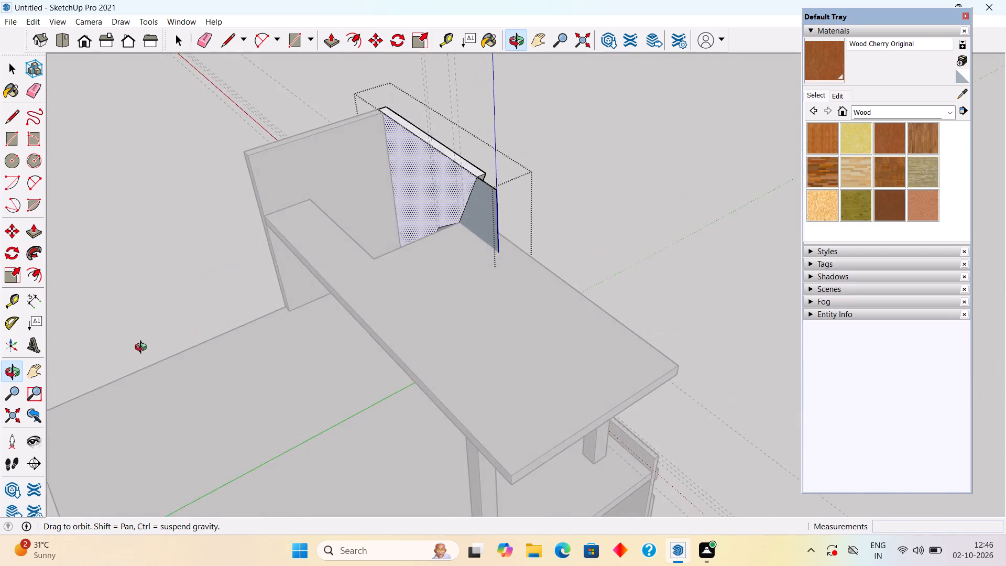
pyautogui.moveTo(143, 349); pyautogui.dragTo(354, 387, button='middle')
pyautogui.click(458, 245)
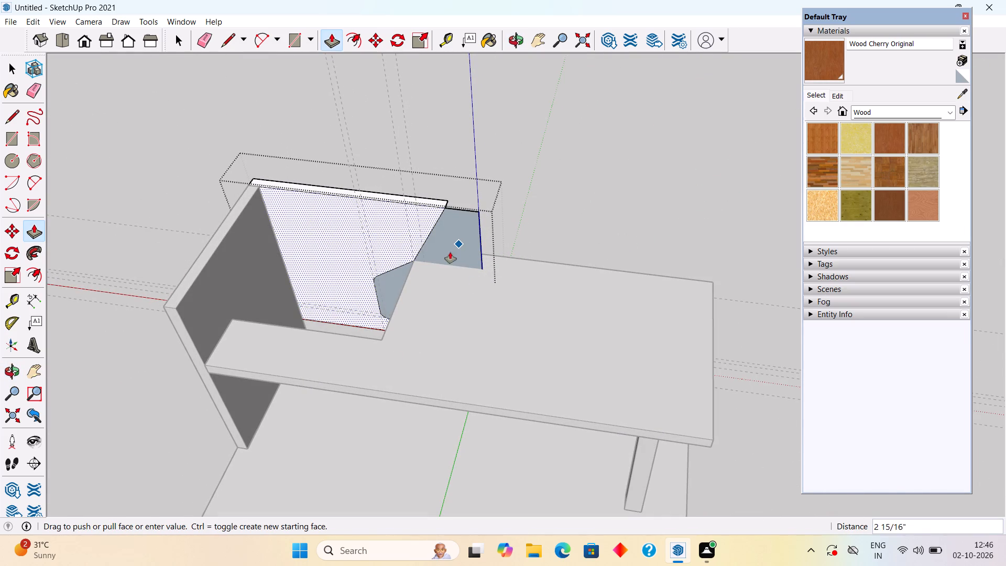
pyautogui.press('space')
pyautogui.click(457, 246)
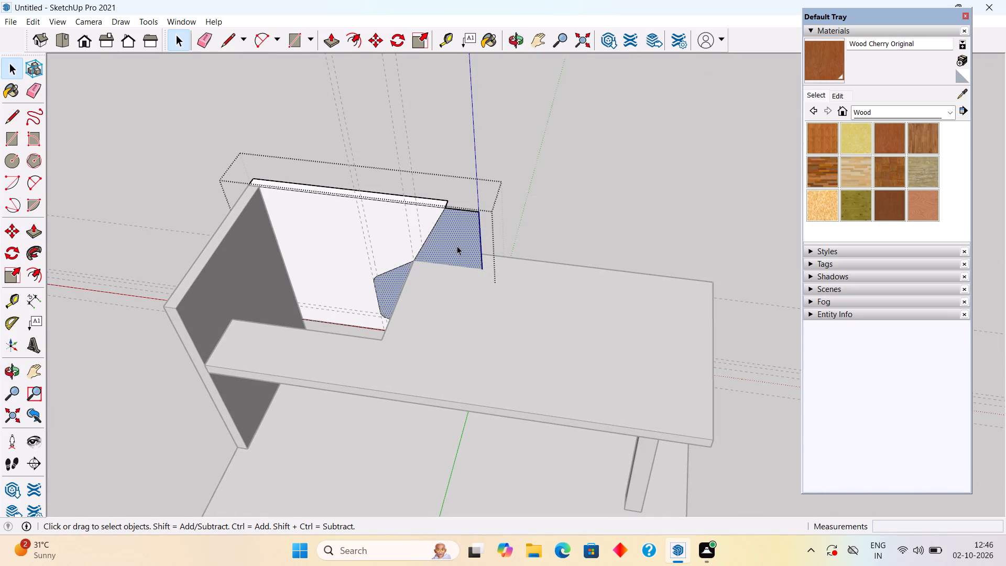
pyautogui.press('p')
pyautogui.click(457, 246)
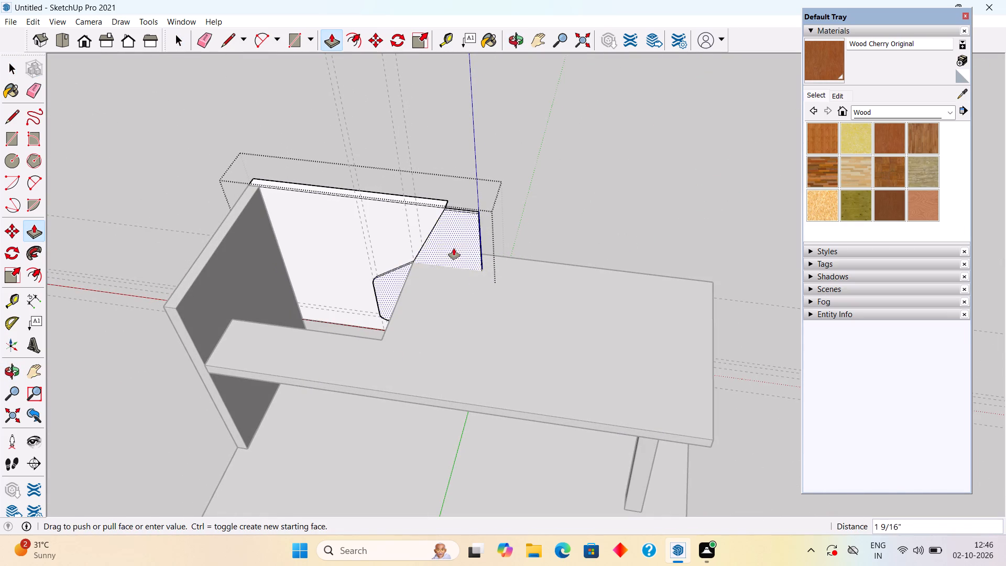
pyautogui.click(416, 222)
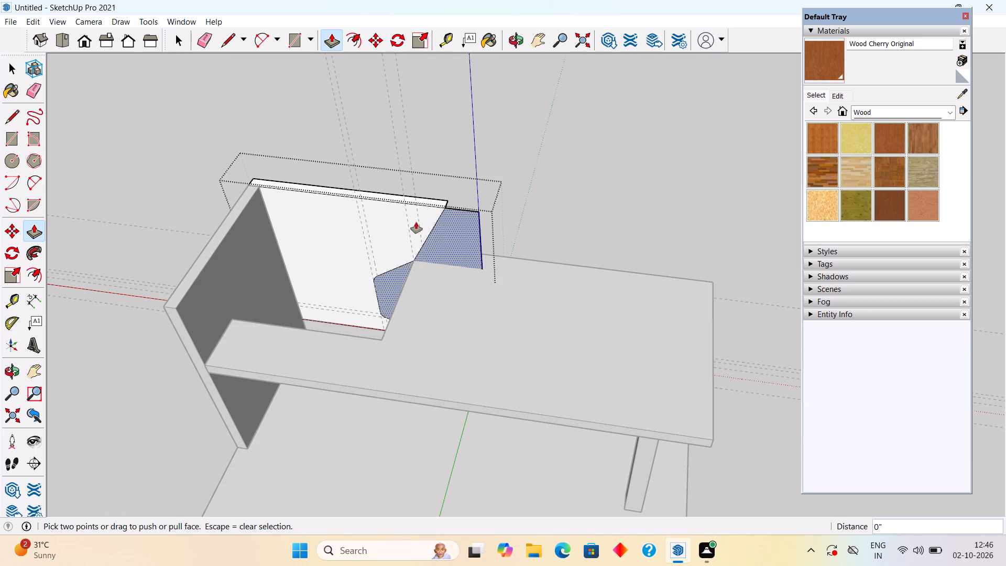
# Pull the thin recess section's face forward 3".
pyautogui.moveTo(564, 243); pyautogui.dragTo(223, 256, button='middle')
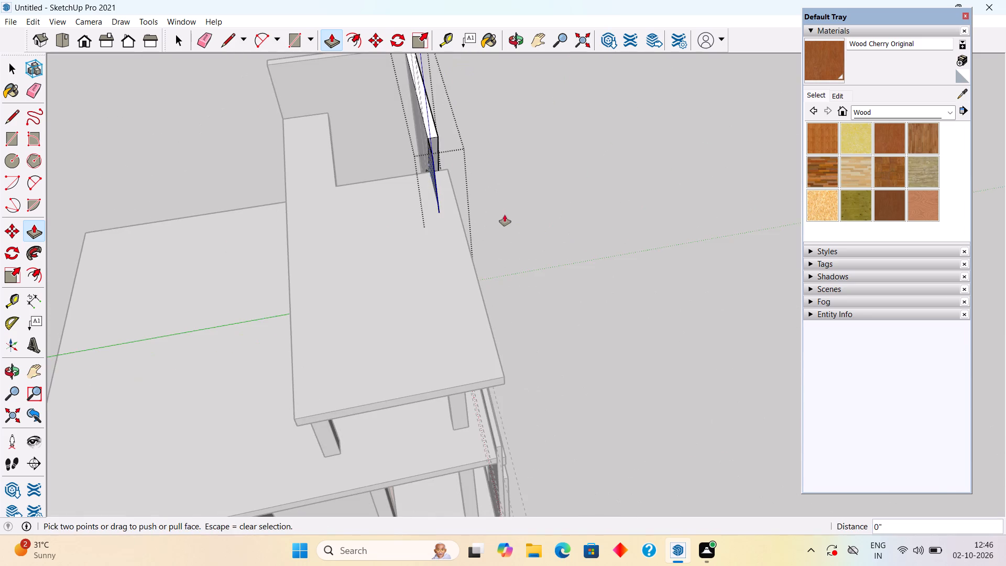
pyautogui.moveTo(486, 216); pyautogui.dragTo(242, 217, button='middle')
pyautogui.scroll(4, 421, 150)
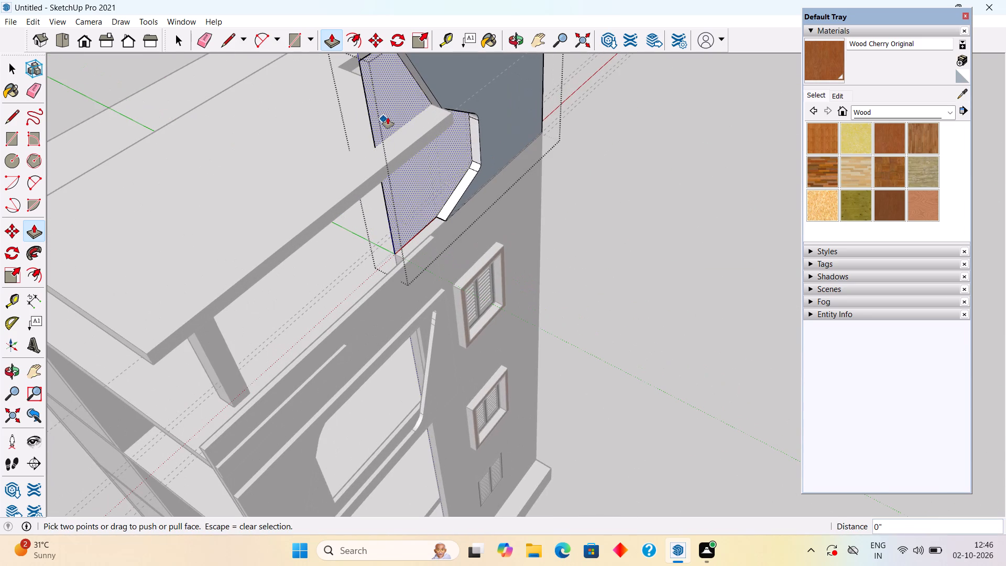
pyautogui.click(394, 116)
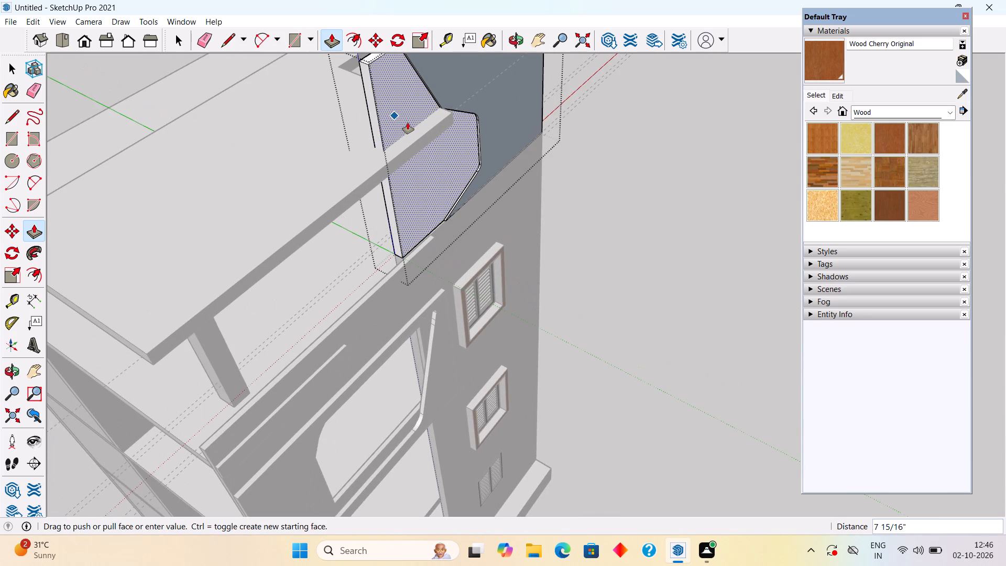
pyautogui.write('3"')
pyautogui.press('Return')
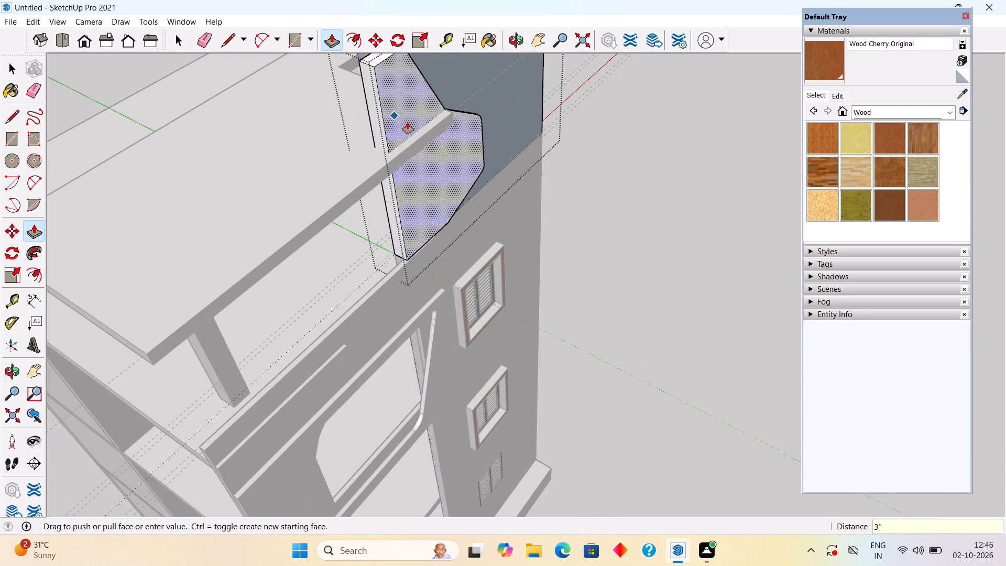
pyautogui.press('space')
# Close the wall group and examine its two sections from above, behind and the front.
pyautogui.scroll(-6, 408, 124)
pyautogui.moveTo(404, 140); pyautogui.dragTo(615, 164, button='middle')
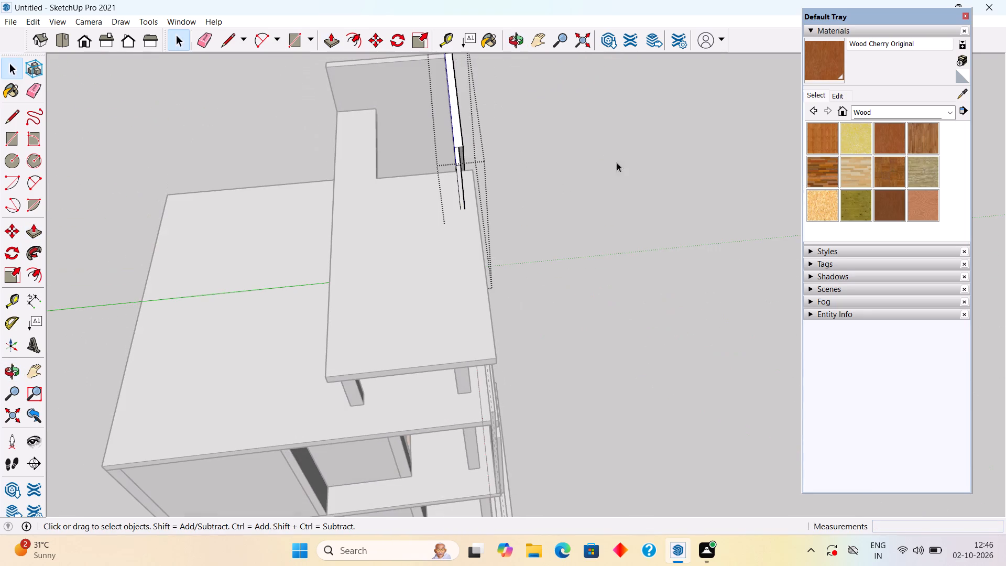
pyautogui.moveTo(431, 203); pyautogui.dragTo(594, 160, button='middle')
pyautogui.scroll(4, 502, 153)
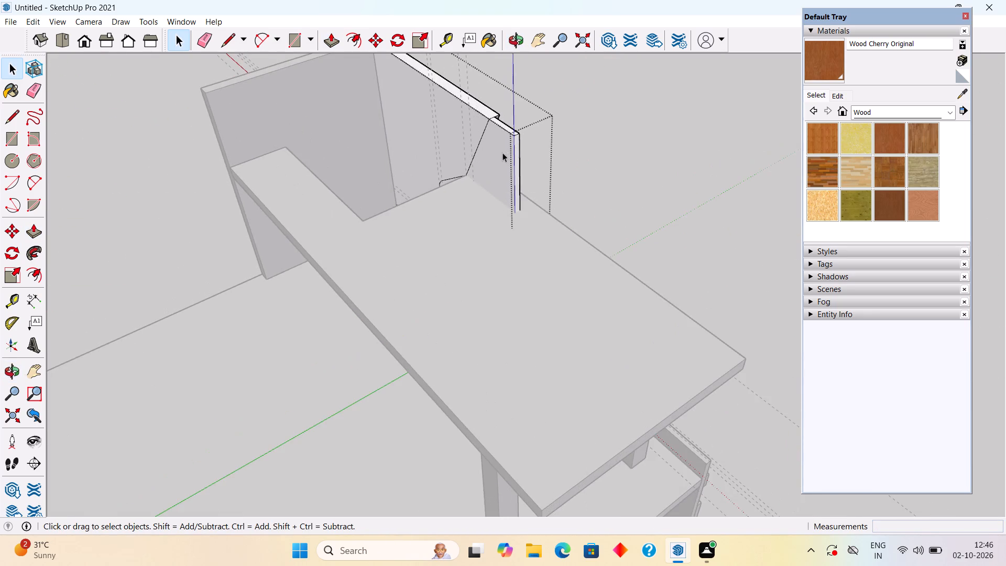
pyautogui.moveTo(489, 158); pyautogui.dragTo(568, 259, button='middle')
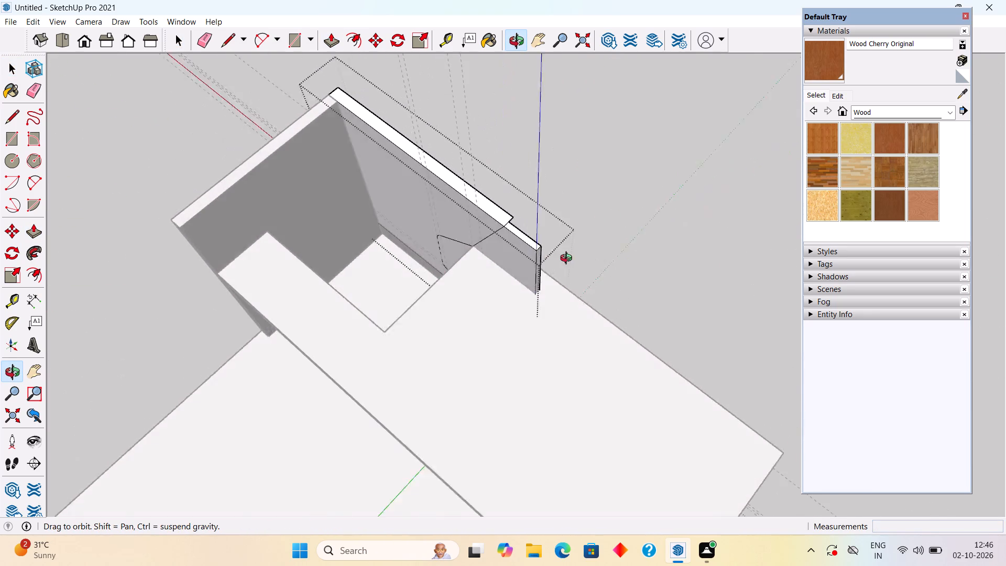
pyautogui.moveTo(568, 259); pyautogui.dragTo(576, 257, button='middle')
pyautogui.click(607, 154)
pyautogui.click(607, 154)
pyautogui.moveTo(384, 301); pyautogui.dragTo(453, 259, button='middle')
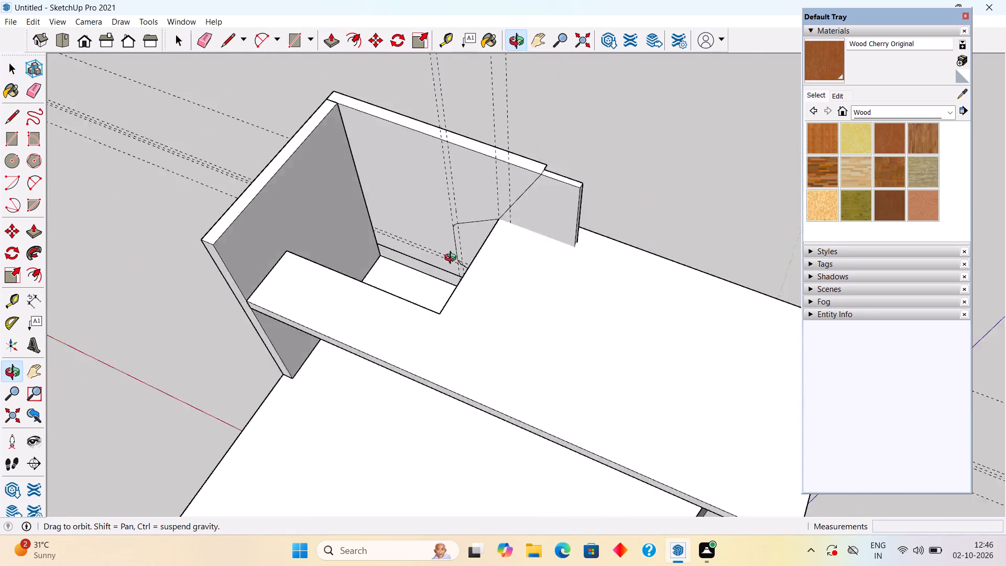
pyautogui.moveTo(453, 259); pyautogui.dragTo(520, 215, button='middle')
pyautogui.moveTo(519, 219); pyautogui.dragTo(193, 244, button='middle')
pyautogui.moveTo(695, 235); pyautogui.dragTo(444, 213, button='middle')
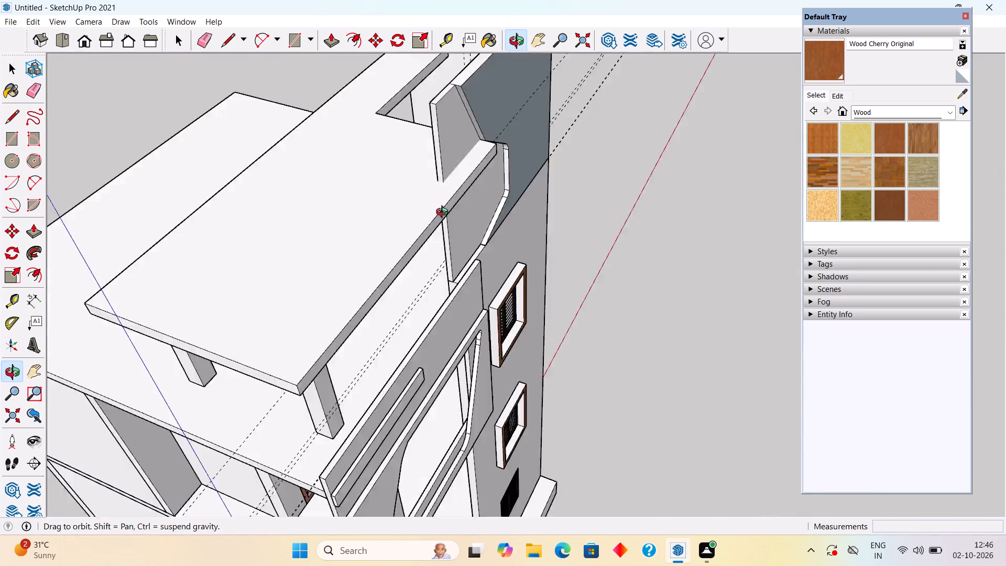
pyautogui.moveTo(444, 213); pyautogui.dragTo(364, 213, button='middle')
pyautogui.scroll(-6, 364, 213)
pyautogui.moveTo(600, 189); pyautogui.dragTo(421, 192, button='middle')
pyautogui.scroll(-2, 505, 149)
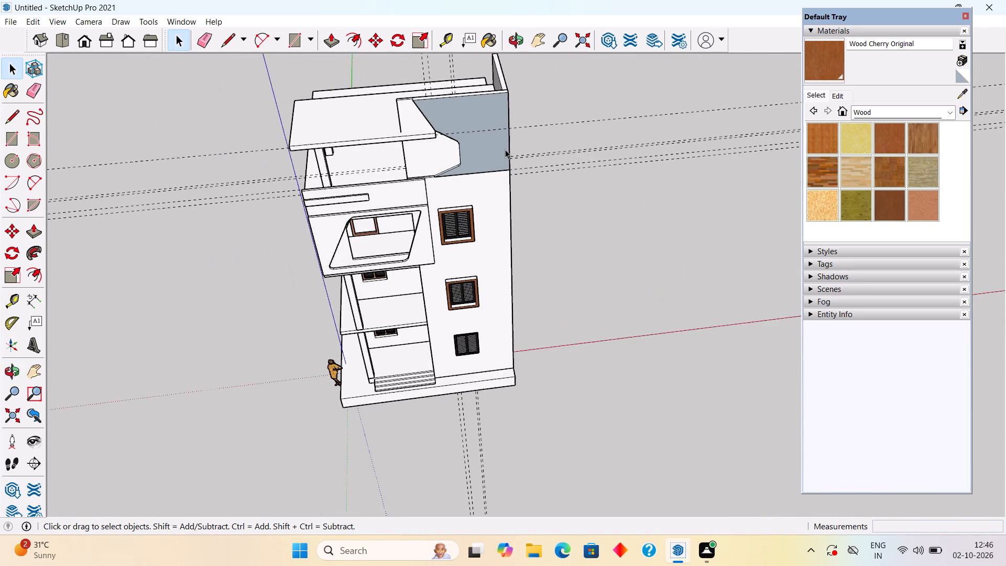
pyautogui.scroll(-1, 505, 149)
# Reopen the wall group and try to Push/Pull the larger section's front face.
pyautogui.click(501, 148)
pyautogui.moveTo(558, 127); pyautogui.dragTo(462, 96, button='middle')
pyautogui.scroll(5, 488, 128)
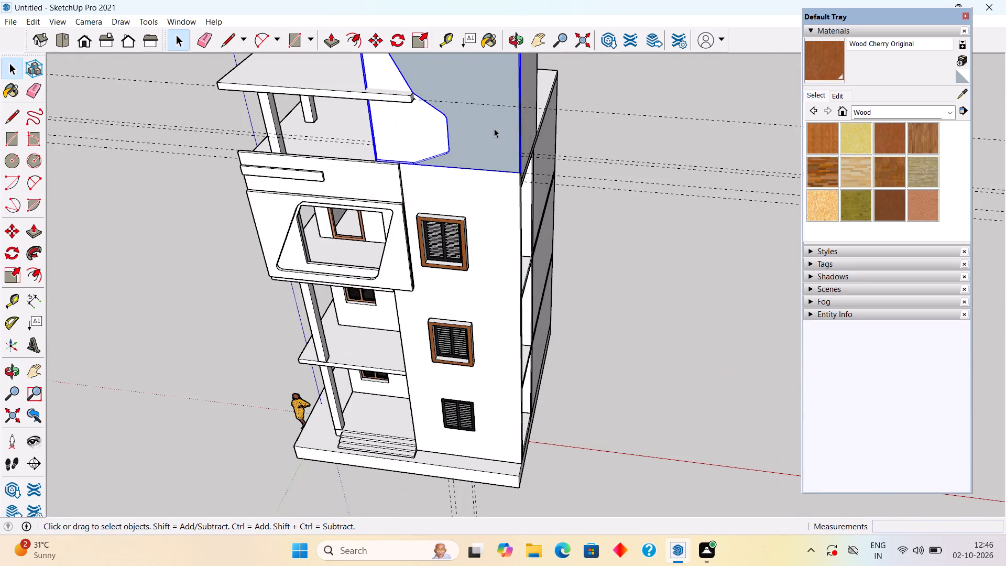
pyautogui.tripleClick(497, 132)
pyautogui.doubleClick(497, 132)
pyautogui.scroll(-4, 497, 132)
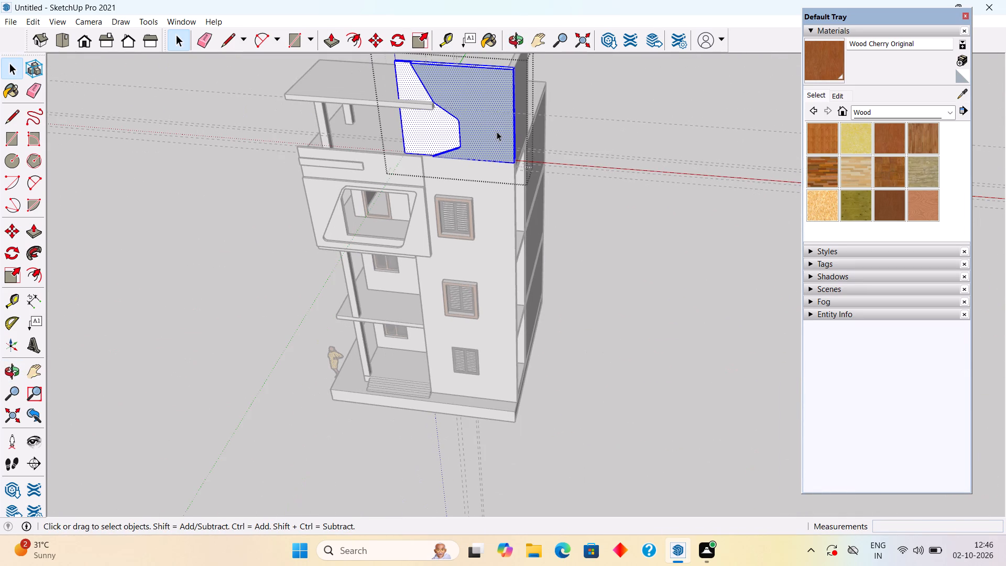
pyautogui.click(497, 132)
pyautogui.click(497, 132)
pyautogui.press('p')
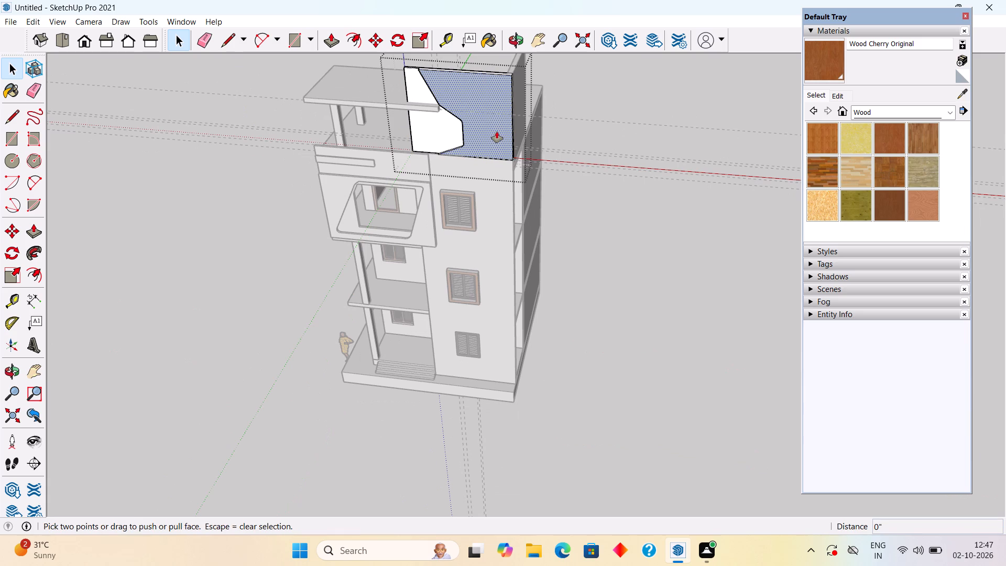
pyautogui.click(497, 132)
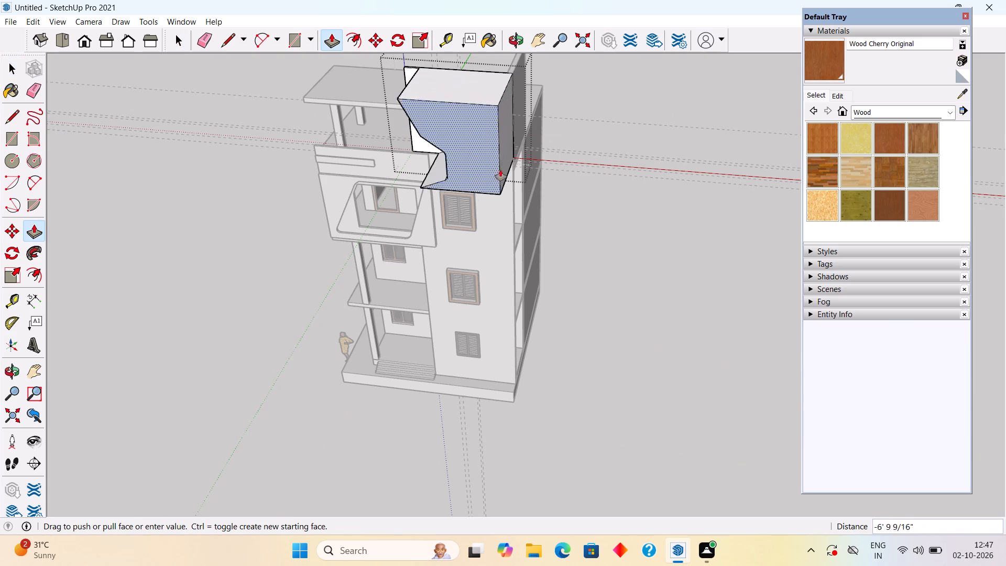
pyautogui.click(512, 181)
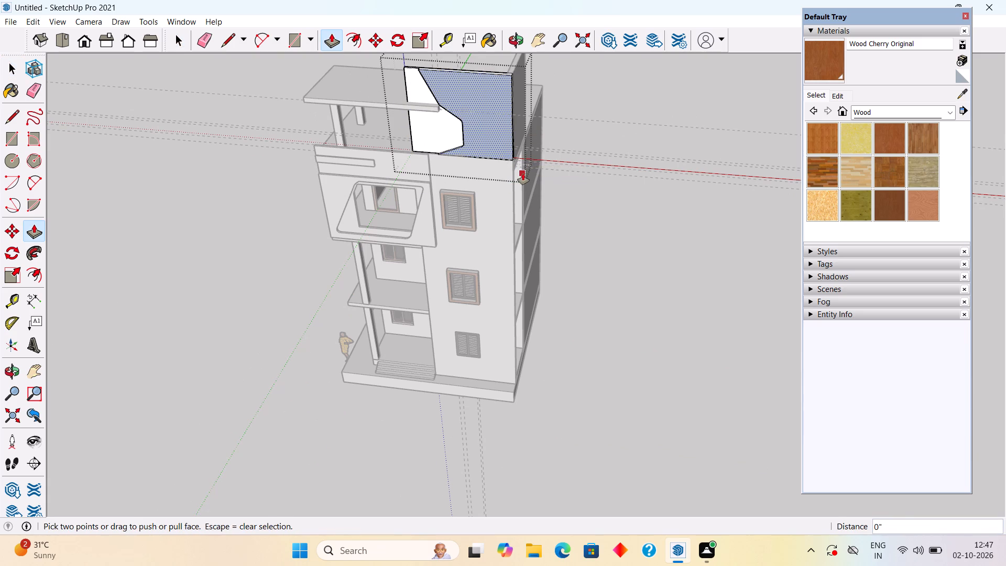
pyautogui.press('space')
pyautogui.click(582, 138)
# Open the wall group and paint the larger section's front face with Wood Cherry Original.
pyautogui.moveTo(587, 106); pyautogui.dragTo(496, 129, button='middle')
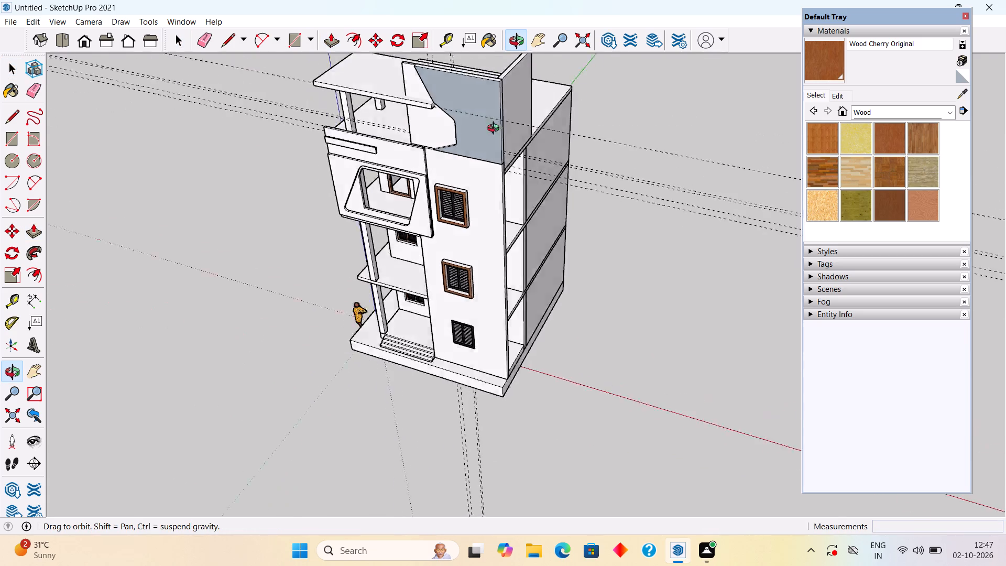
pyautogui.moveTo(496, 129); pyautogui.dragTo(659, 205, button='middle')
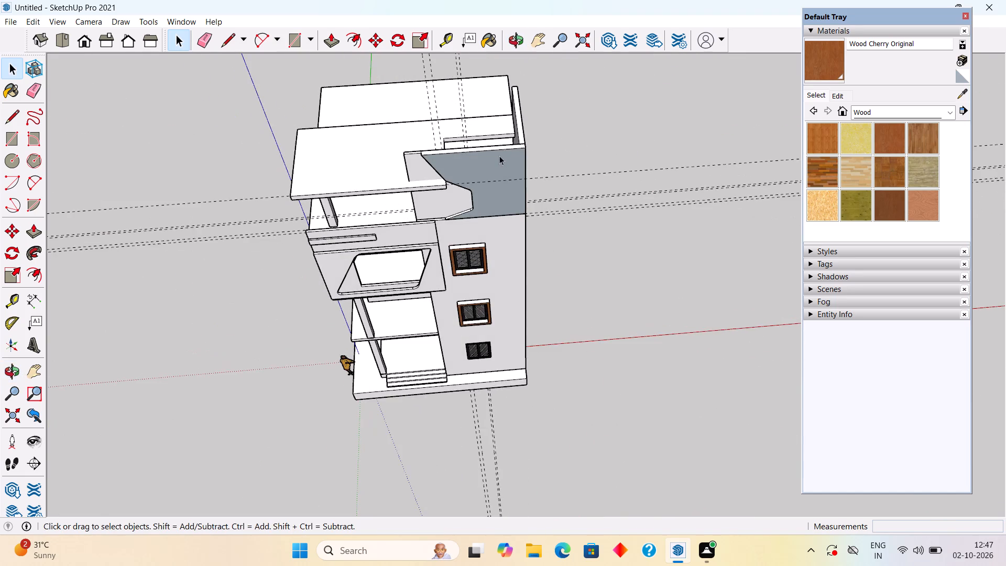
pyautogui.scroll(6, 497, 161)
pyautogui.moveTo(494, 205); pyautogui.dragTo(517, 149, button='middle')
pyautogui.tripleClick(517, 149)
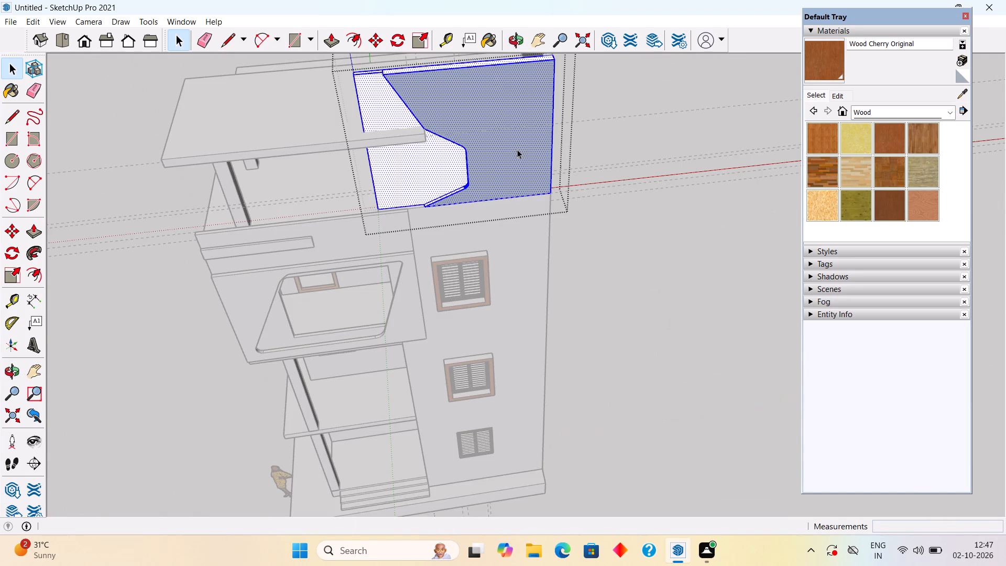
pyautogui.click(825, 61)
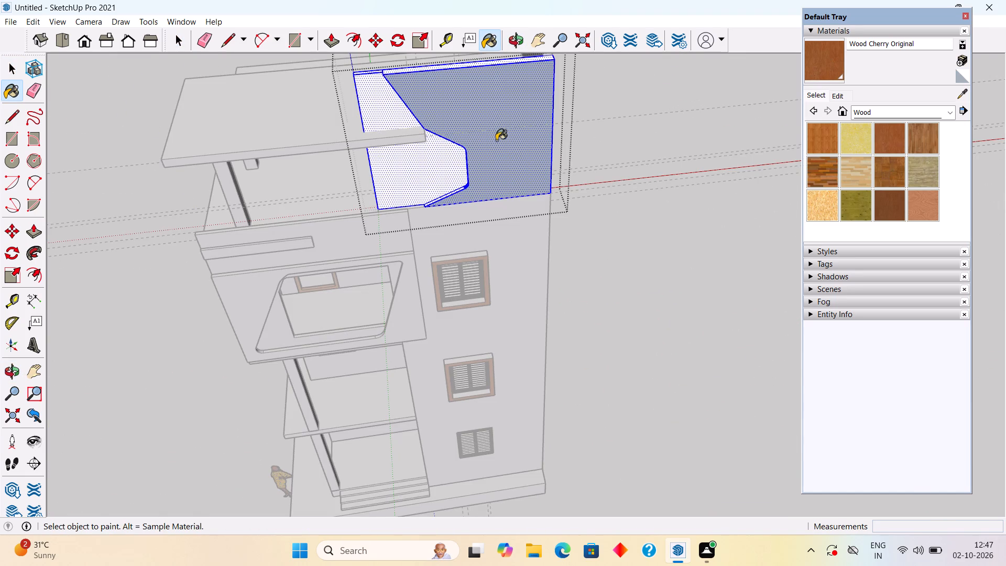
pyautogui.click(498, 139)
pyautogui.press('space')
pyautogui.click(625, 195)
# Examine the wood-finished top wall and the front elevation from several angles.
pyautogui.moveTo(491, 154); pyautogui.dragTo(490, 204, button='middle')
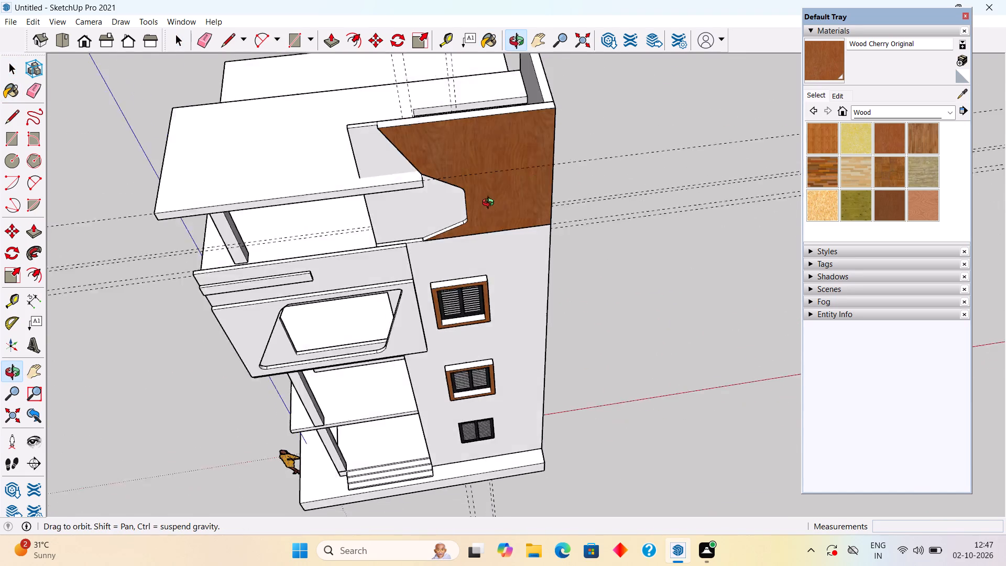
pyautogui.moveTo(490, 204); pyautogui.dragTo(476, 154, button='middle')
pyautogui.scroll(-8, 477, 154)
pyautogui.moveTo(483, 203); pyautogui.dragTo(564, 98, button='middle')
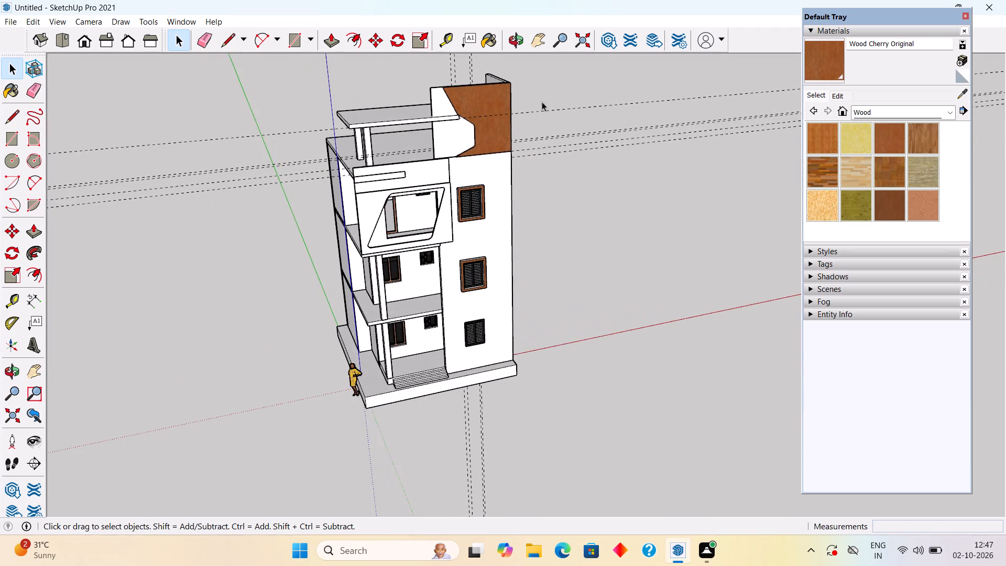
pyautogui.scroll(9, 474, 102)
pyautogui.moveTo(479, 105); pyautogui.dragTo(366, 114, button='middle')
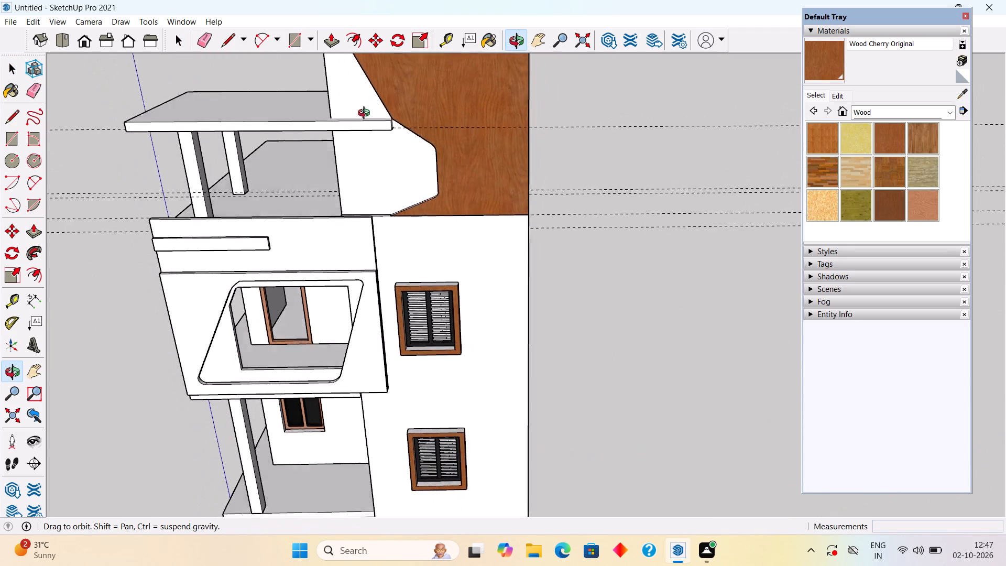
pyautogui.moveTo(366, 114); pyautogui.dragTo(365, 125, button='middle')
pyautogui.scroll(3, 378, 129)
pyautogui.scroll(-7, 379, 129)
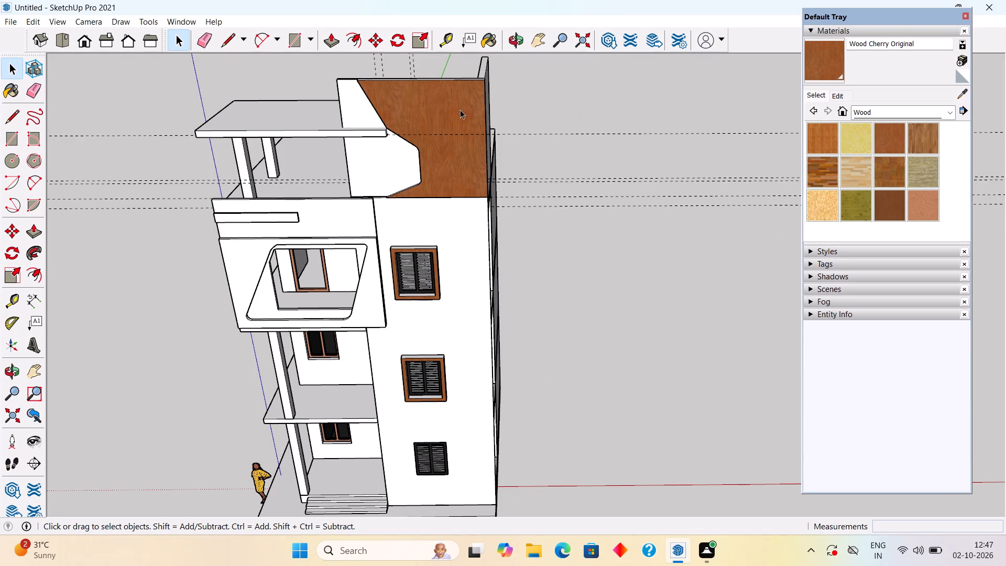
# Choose the white Color M00 from the Colors collection and try to paint the closed wall group with it.
pyautogui.click(452, 133)
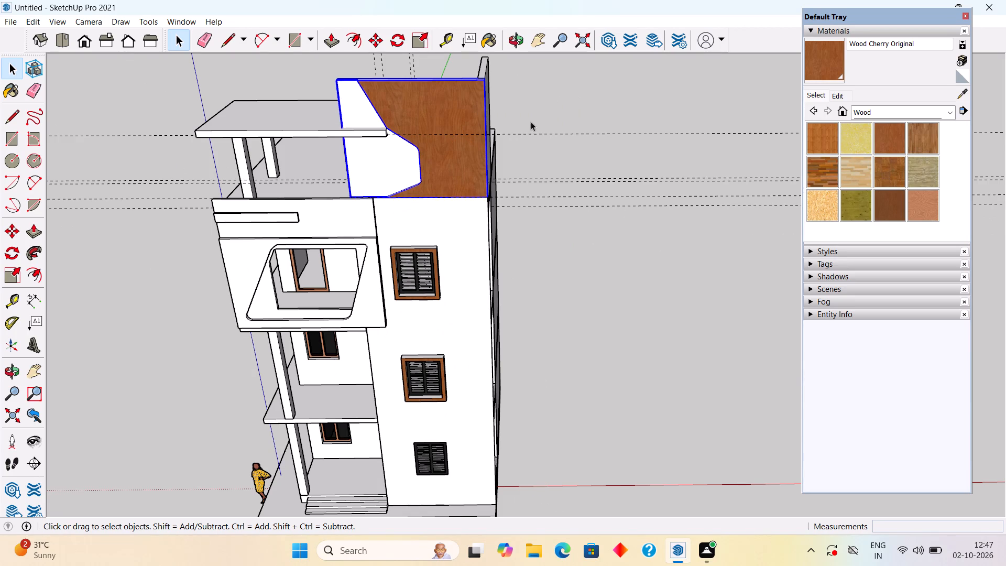
pyautogui.click(879, 113)
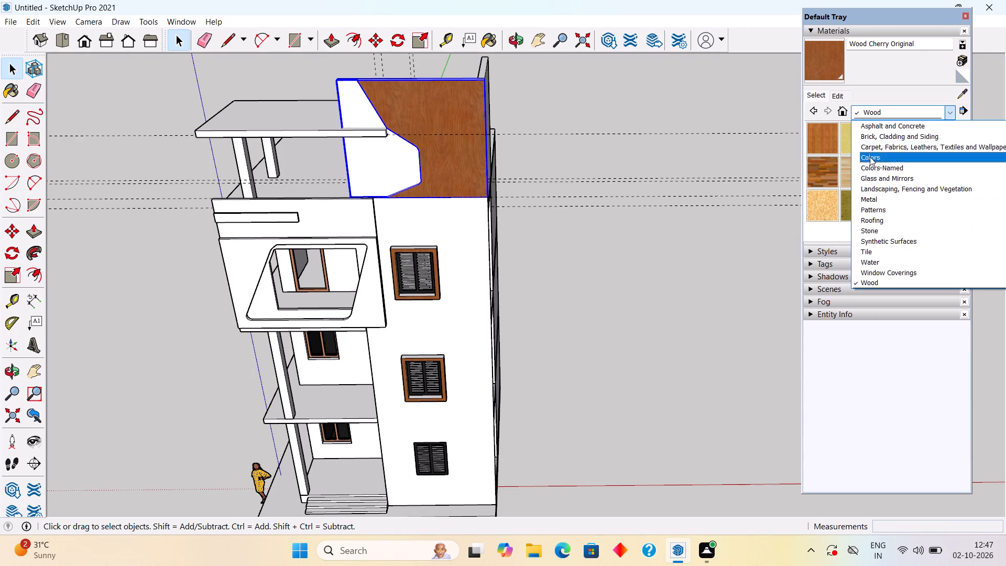
pyautogui.click(870, 159)
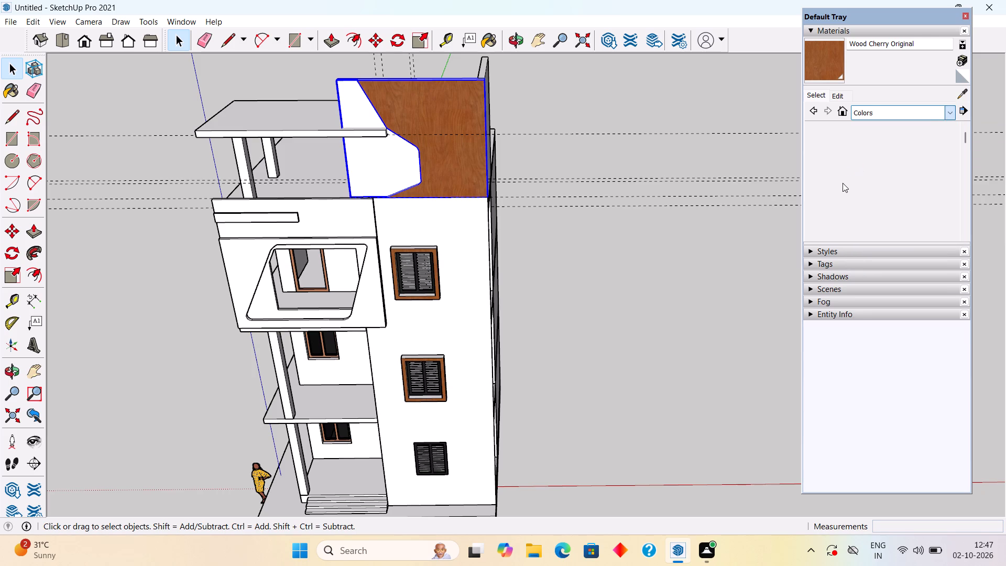
pyautogui.scroll(-18, 843, 183)
pyautogui.scroll(2, 843, 178)
pyautogui.scroll(-1, 843, 178)
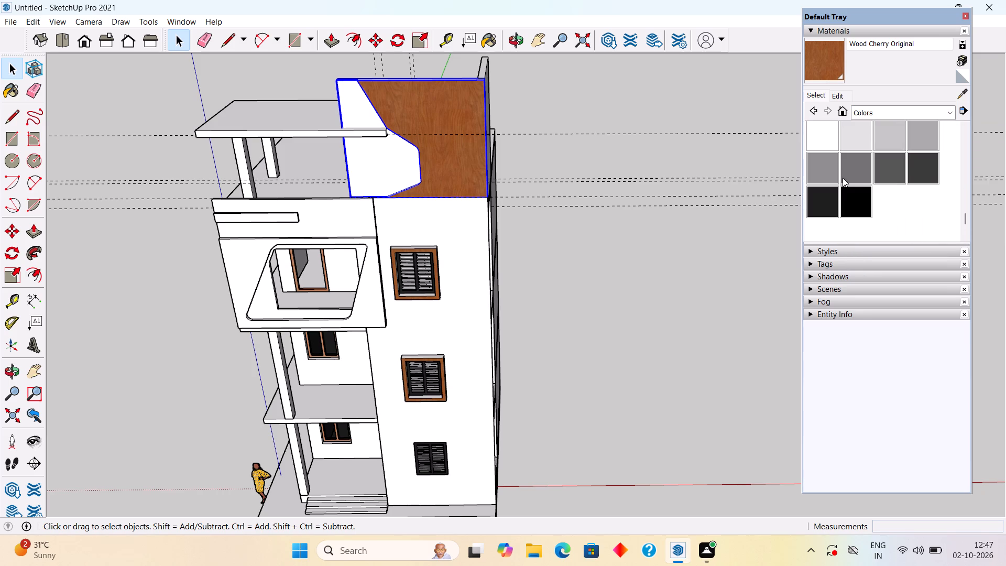
pyautogui.click(837, 137)
pyautogui.click(444, 117)
pyautogui.click(444, 117)
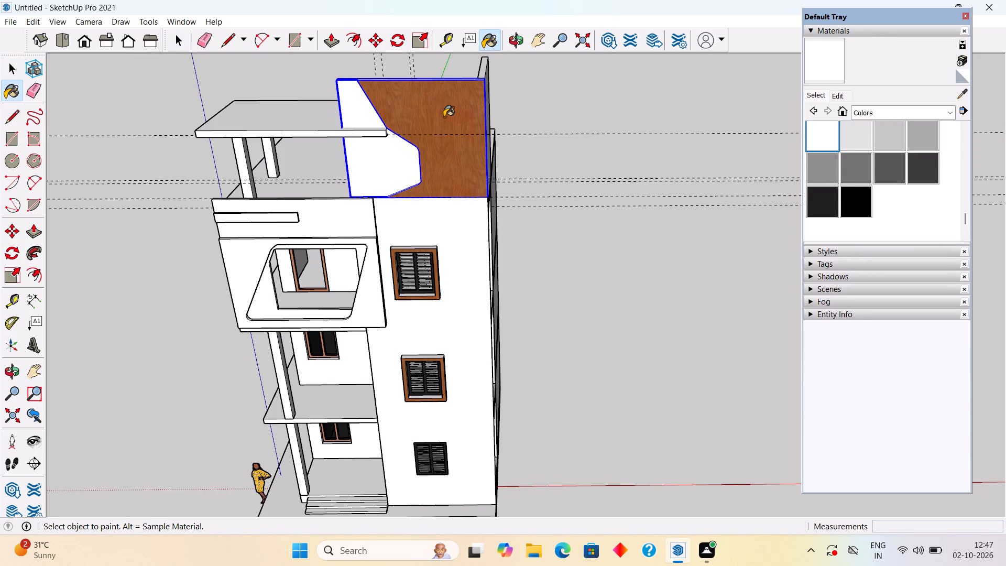
pyautogui.scroll(5, 444, 117)
pyautogui.doubleClick(444, 117)
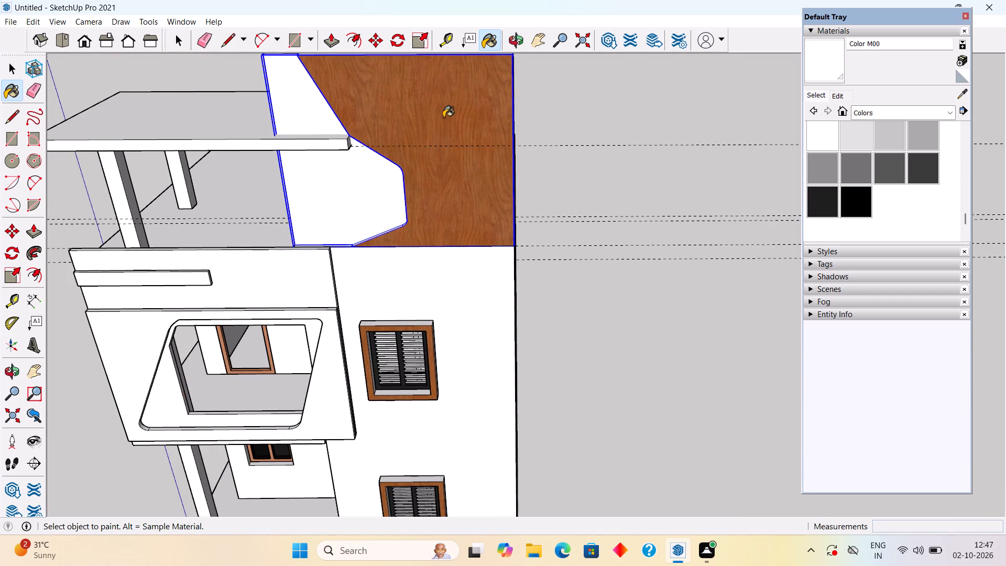
pyautogui.press('space')
pyautogui.click(582, 168)
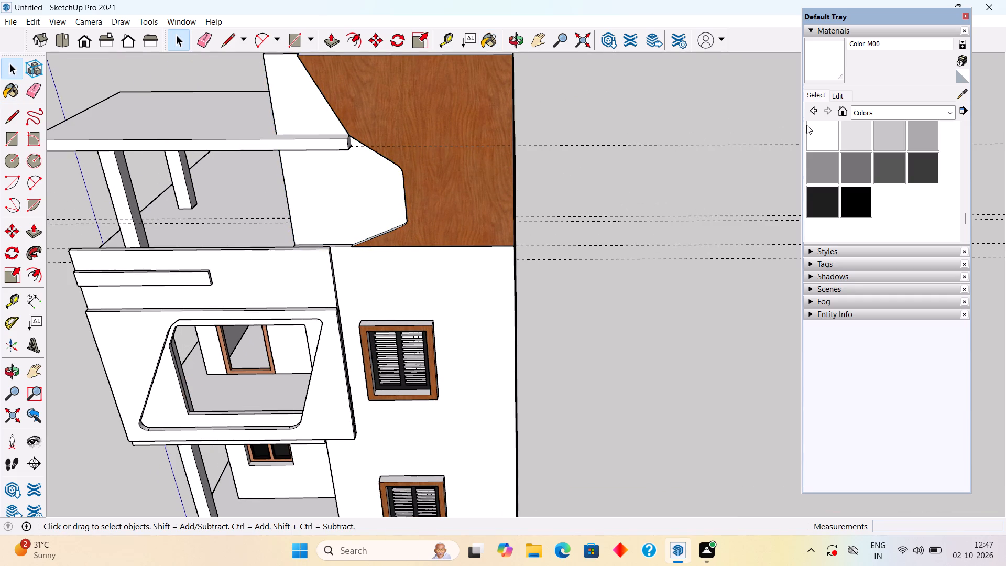
pyautogui.click(817, 134)
pyautogui.click(498, 132)
pyautogui.doubleClick(498, 132)
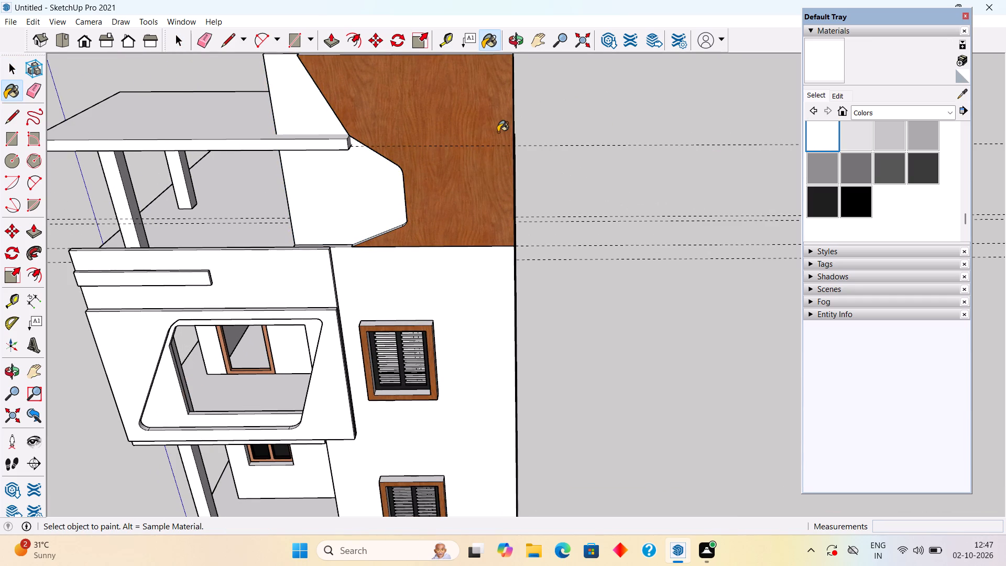
pyautogui.press('space')
# Open the wall group, select all its geometry and paint the larger section's front face with Color M00.
pyautogui.tripleClick(467, 136)
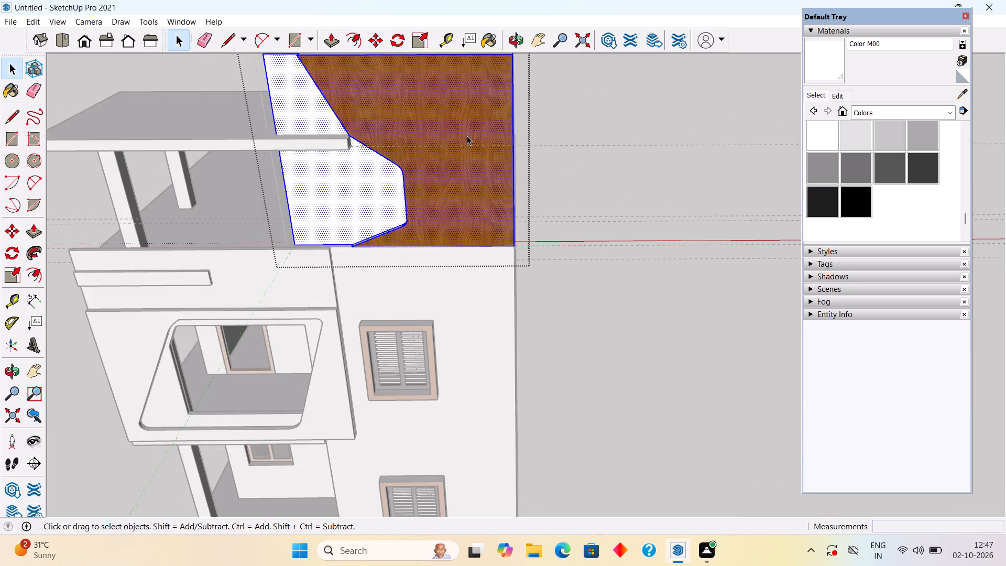
pyautogui.click(467, 136)
pyautogui.click(467, 136)
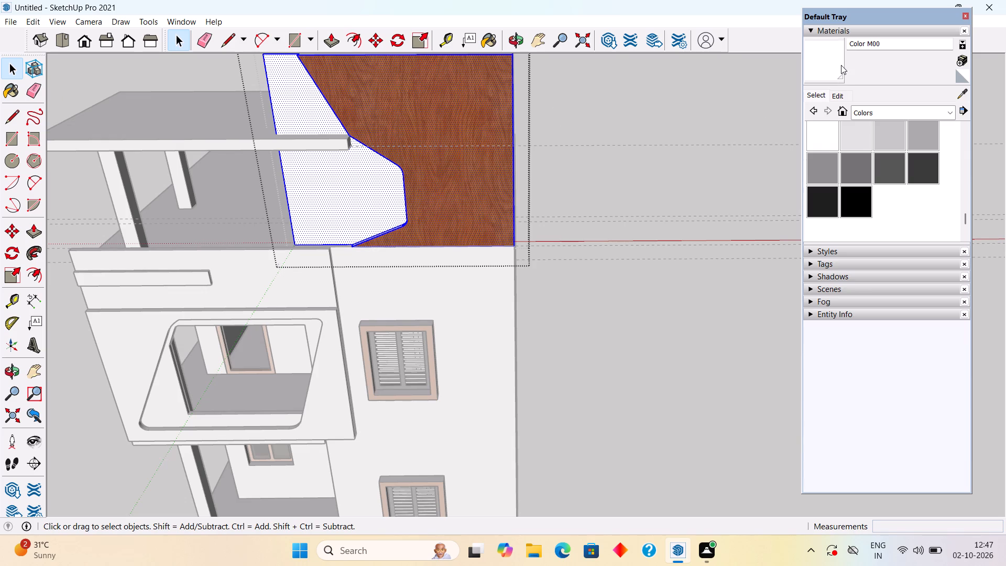
pyautogui.click(841, 64)
pyautogui.click(492, 133)
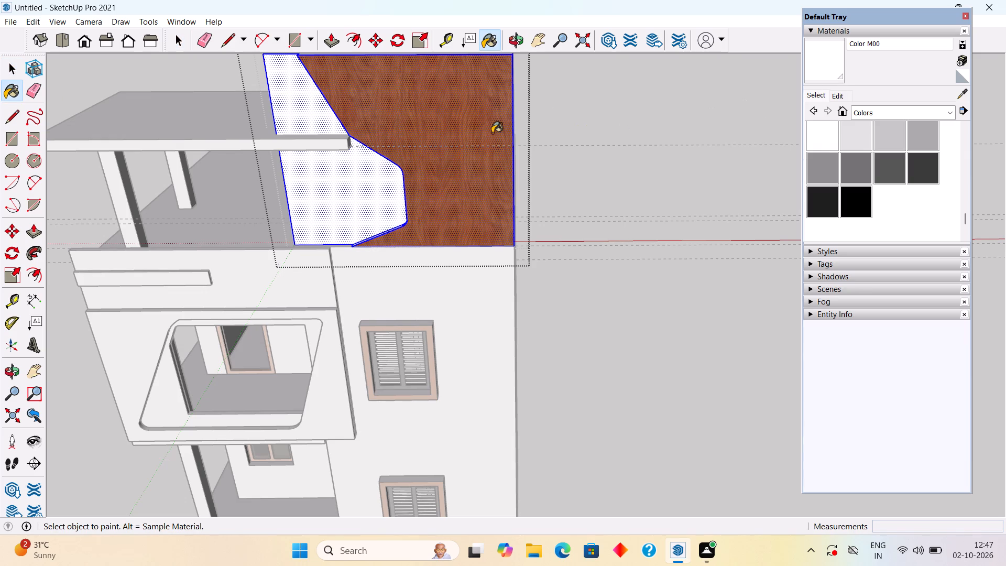
# Leave the wall group after painting and close the materials tray.
pyautogui.press('space')
pyautogui.click(610, 157)
pyautogui.scroll(-8, 610, 156)
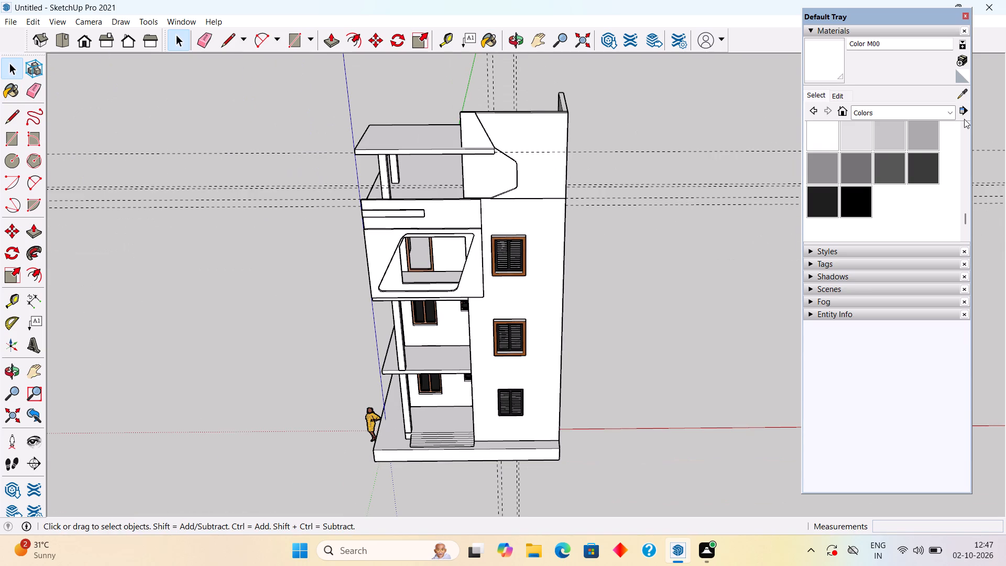
pyautogui.click(966, 16)
# Examine the top front wall, its recessed section and its junction with the canopy slab from several angles.
pyautogui.scroll(-2, 647, 252)
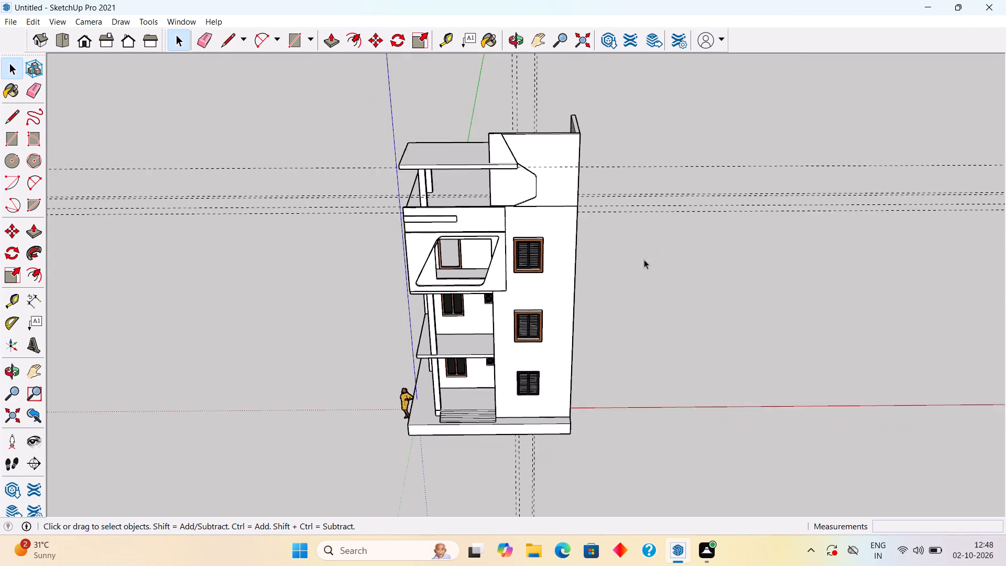
pyautogui.scroll(-1, 644, 259)
pyautogui.scroll(8, 537, 153)
pyautogui.scroll(5, 507, 184)
pyautogui.moveTo(449, 179); pyautogui.dragTo(539, 202, button='middle')
pyautogui.scroll(5, 539, 193)
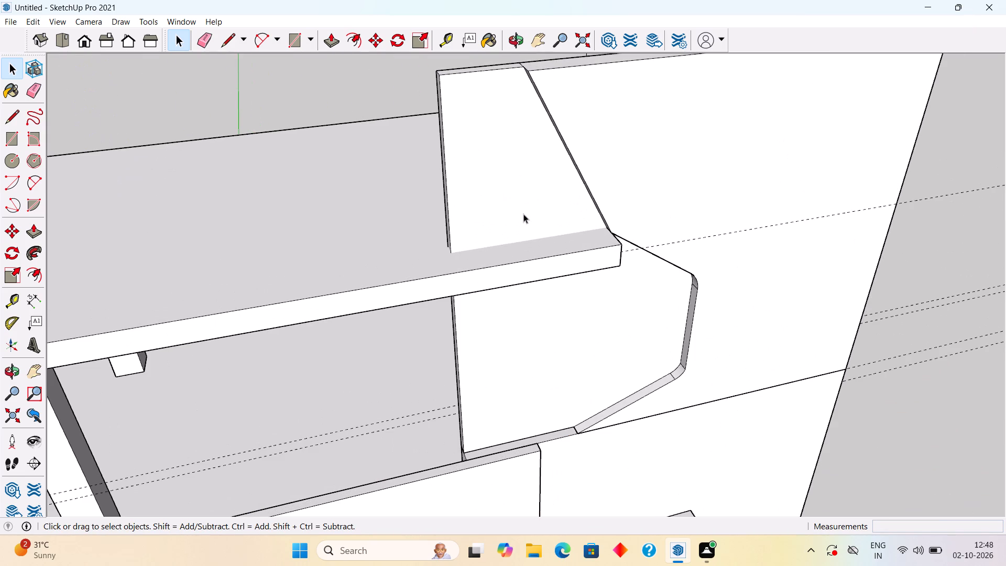
pyautogui.click(523, 214)
pyautogui.click(518, 216)
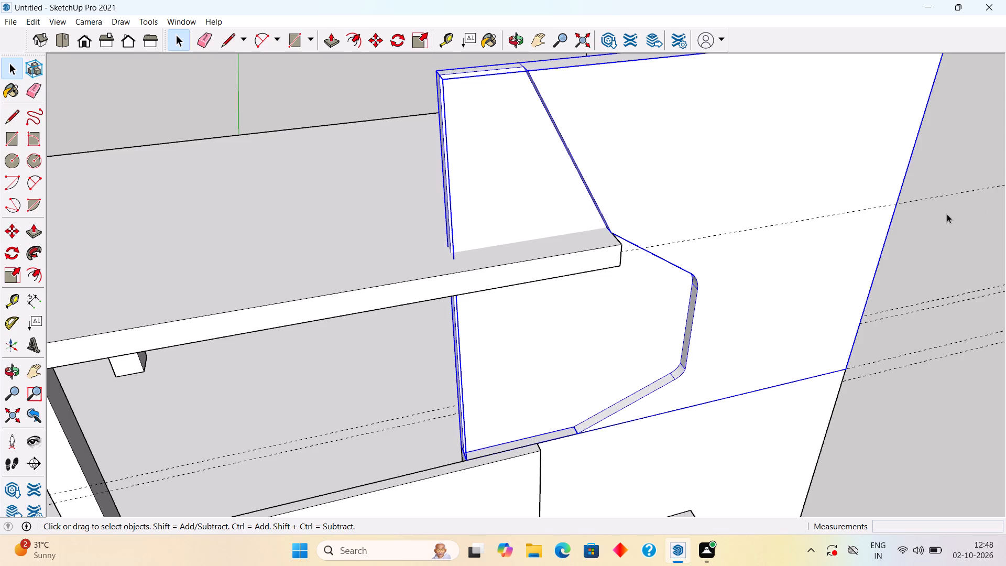
pyautogui.click(947, 214)
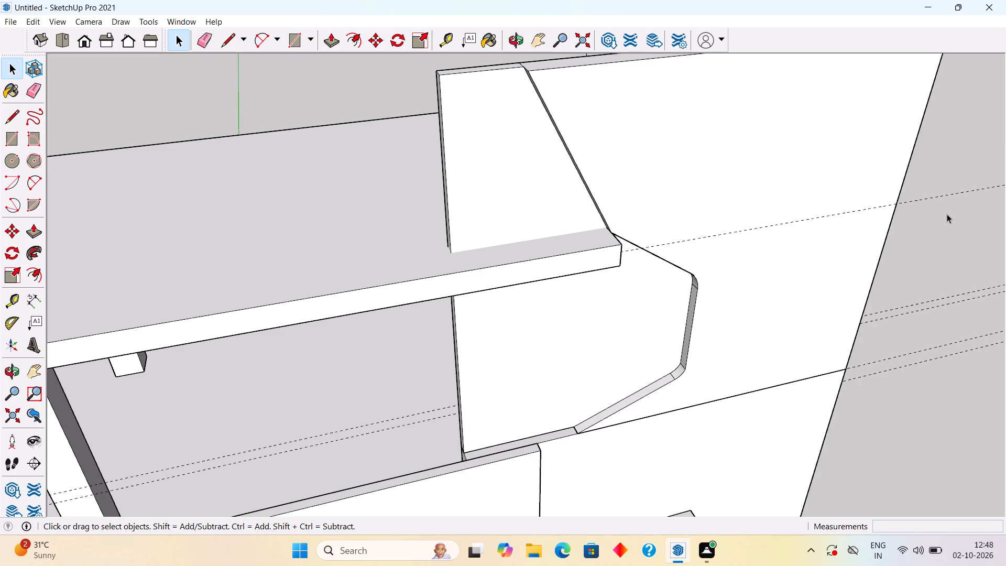
pyautogui.moveTo(486, 158); pyautogui.dragTo(427, 149, button='middle')
pyautogui.moveTo(429, 144); pyautogui.dragTo(374, 136, button='middle')
pyautogui.scroll(-5, 374, 136)
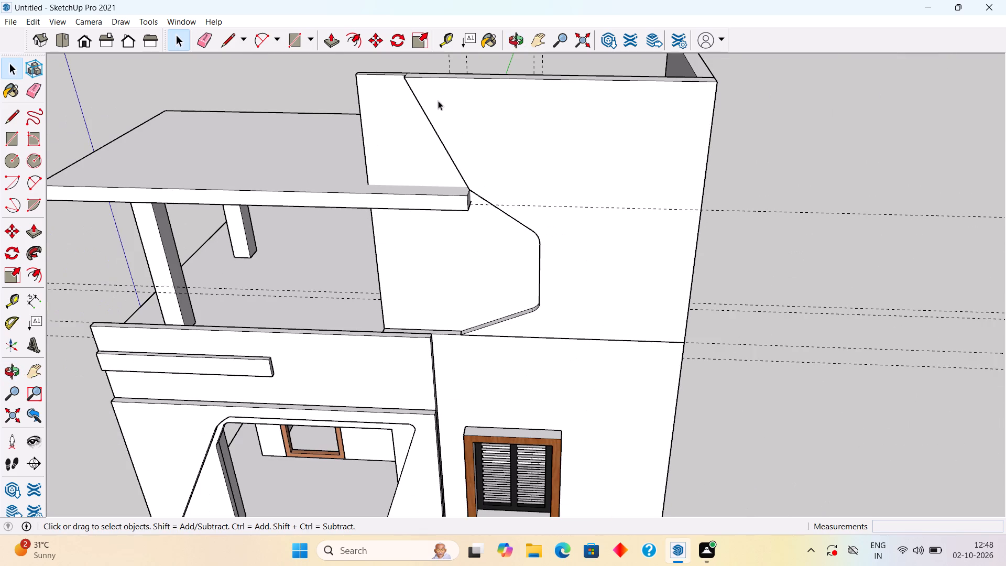
pyautogui.scroll(4, 452, 63)
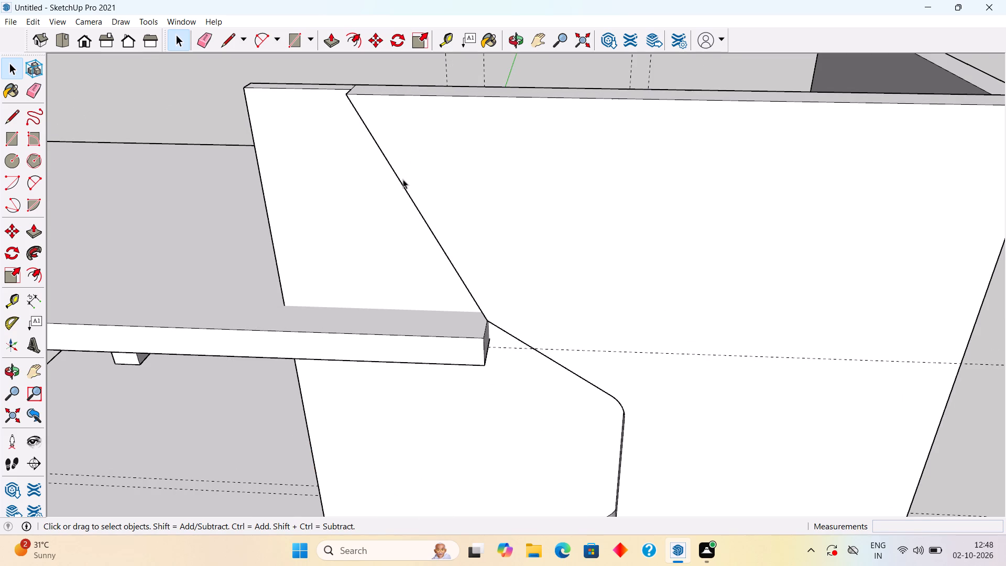
# Place two vertical guides on the recessed wall section, the first 1" from its outer edge and the second 1" farther in.
pyautogui.press('g')
pyautogui.press('t')
pyautogui.press('t')
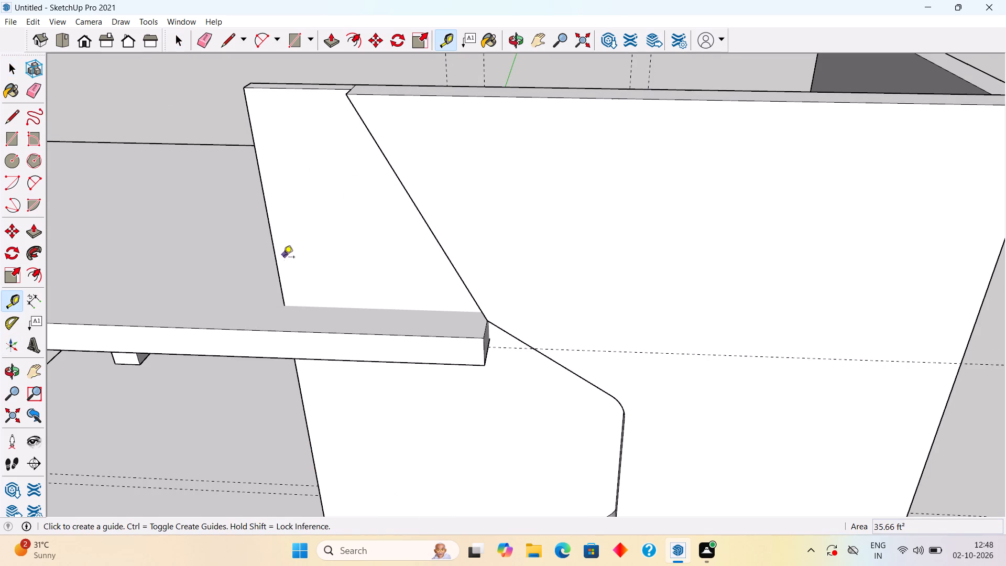
pyautogui.click(281, 267)
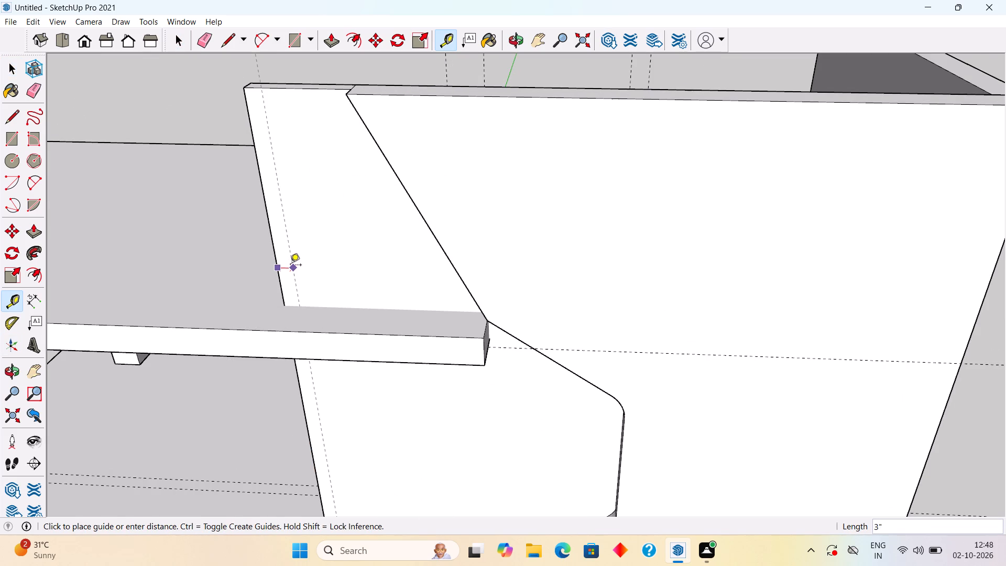
pyautogui.press('1')
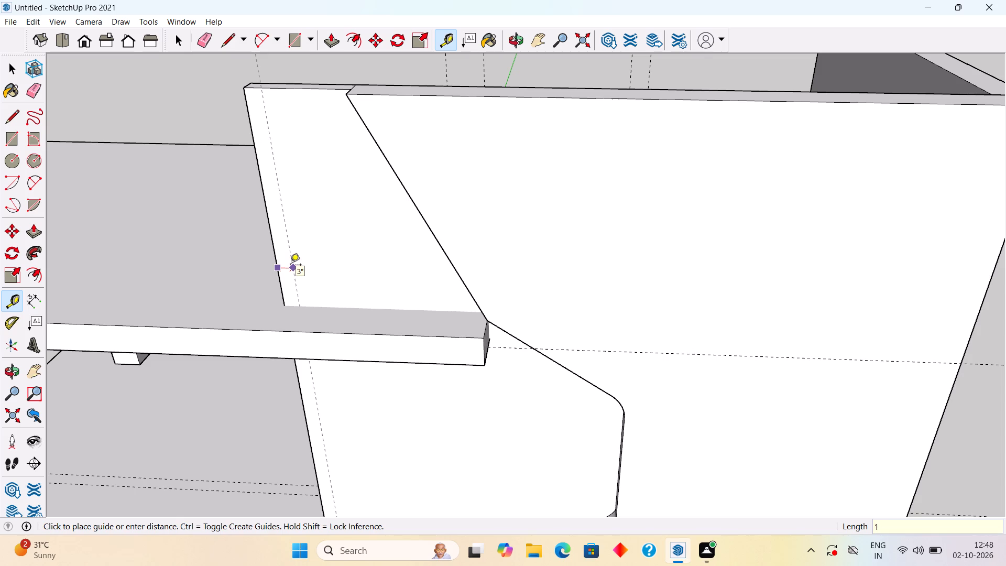
pyautogui.hotkey('shift', '"')
pyautogui.press('Return')
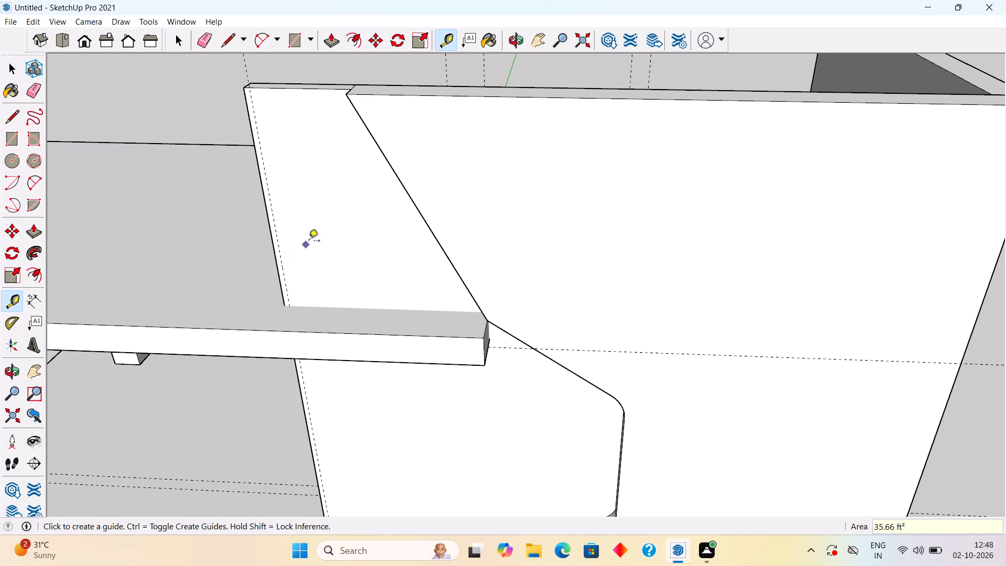
pyautogui.scroll(-1, 294, 258)
pyautogui.moveTo(320, 265); pyautogui.dragTo(398, 265, button='middle')
pyautogui.scroll(2, 352, 271)
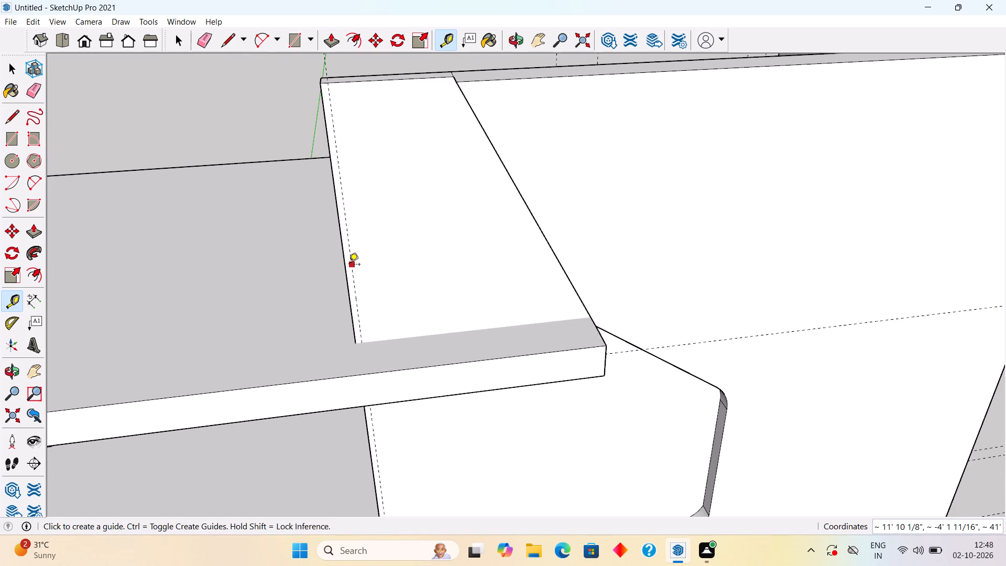
pyautogui.click(349, 265)
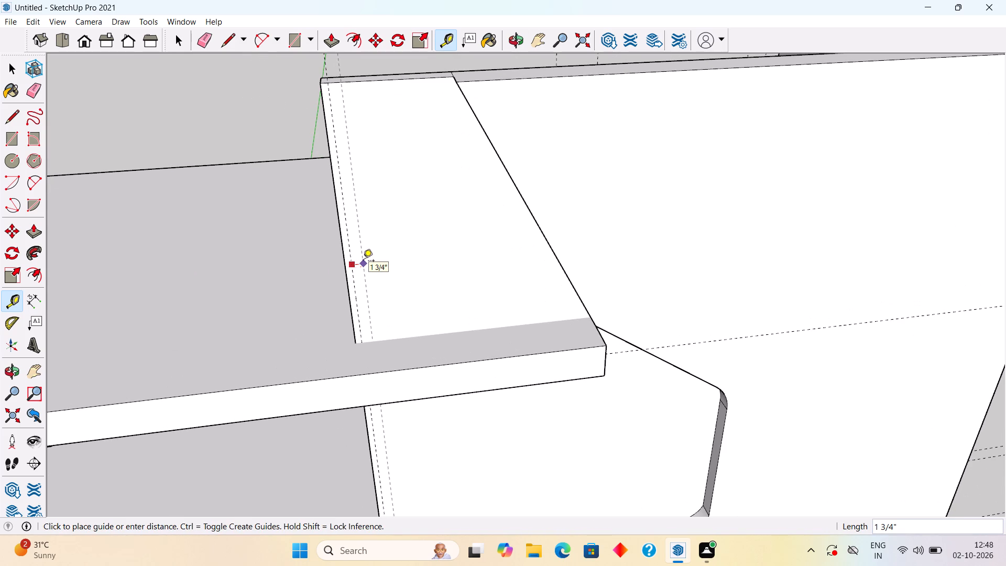
pyautogui.write('1"')
pyautogui.press('Return')
pyautogui.press('space')
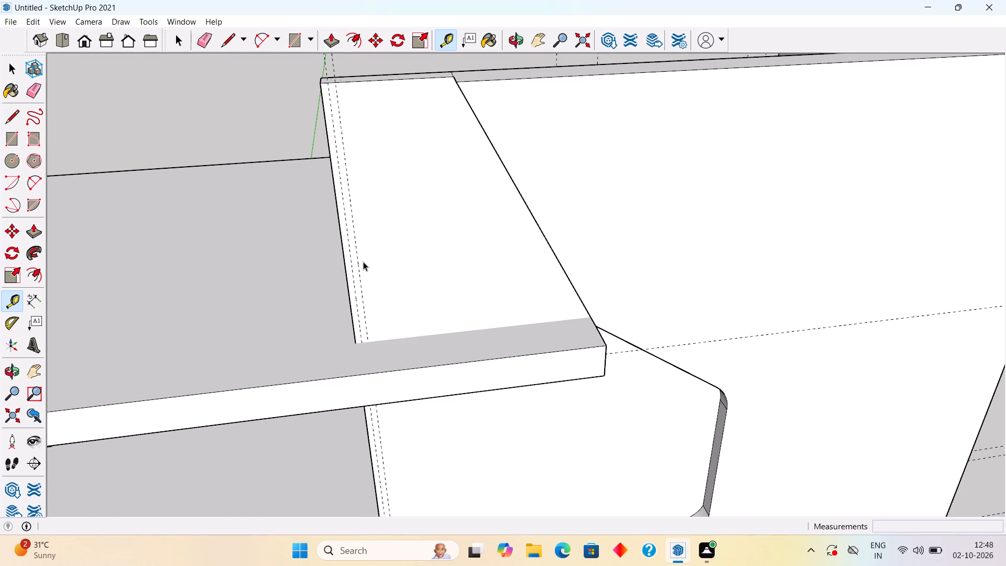
# Draw a narrow rectangle about 3' 6" tall between the two guides, from the wall's top edge down to the canopy slab.
pyautogui.press('r')
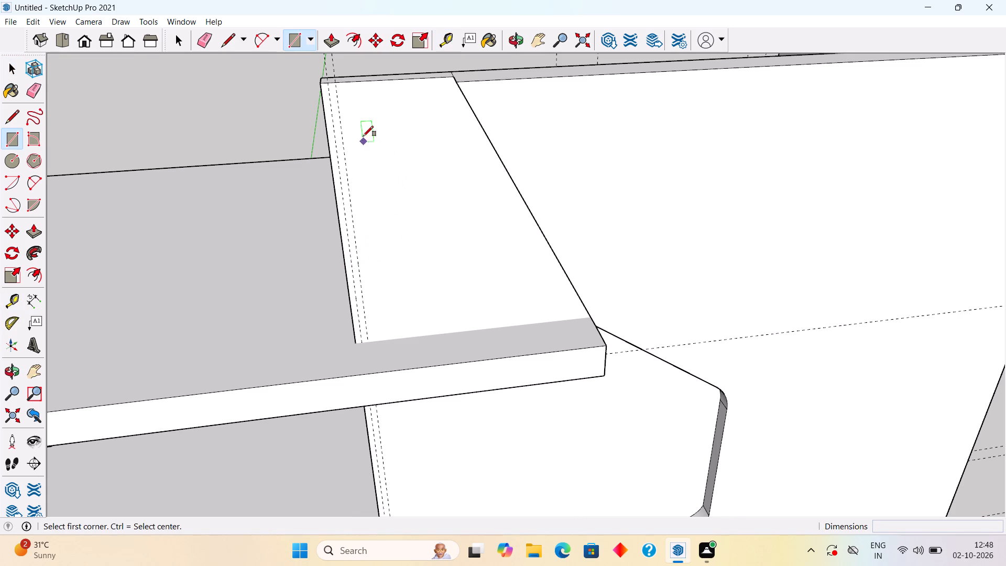
pyautogui.click(329, 81)
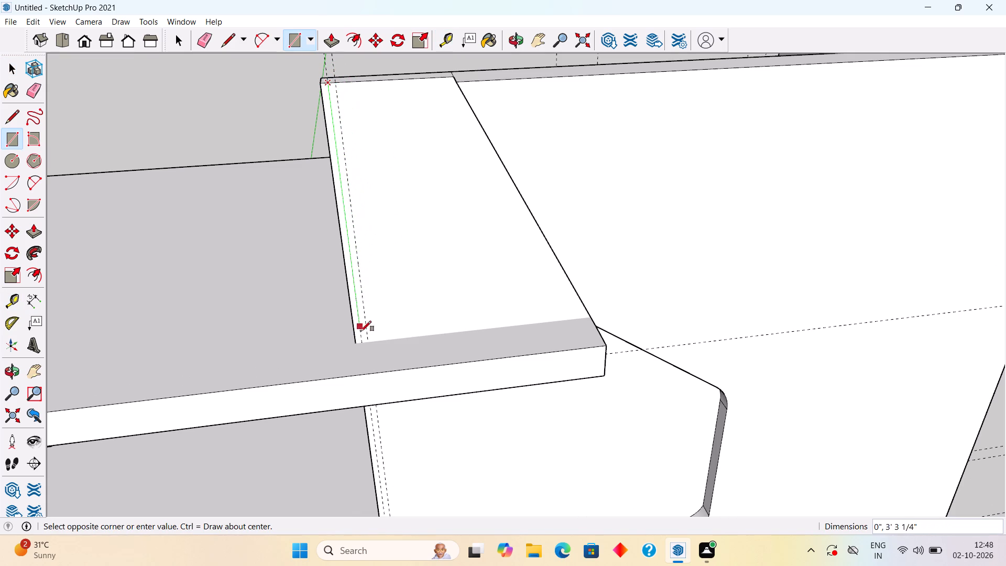
pyautogui.scroll(3, 368, 338)
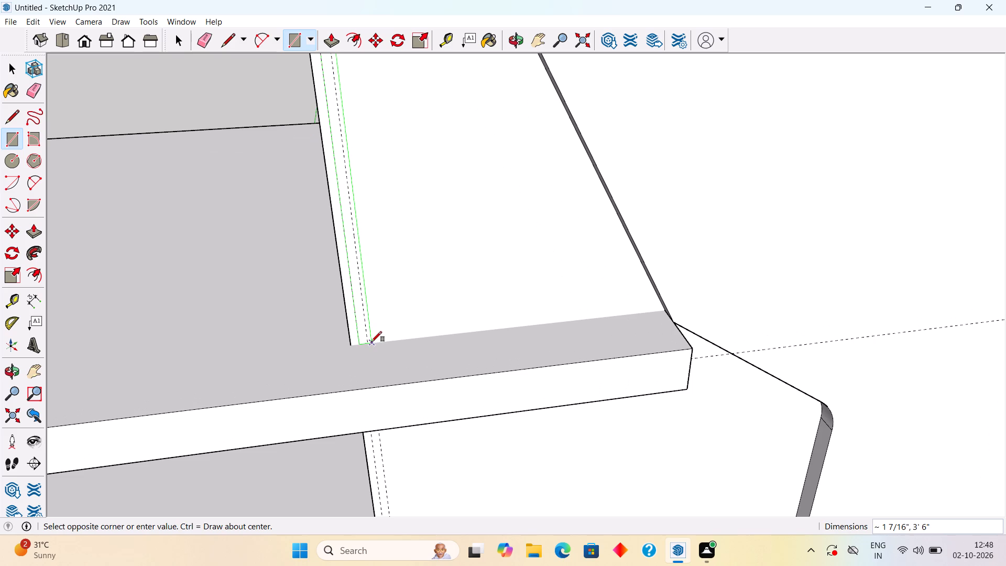
pyautogui.click(370, 340)
pyautogui.press('space')
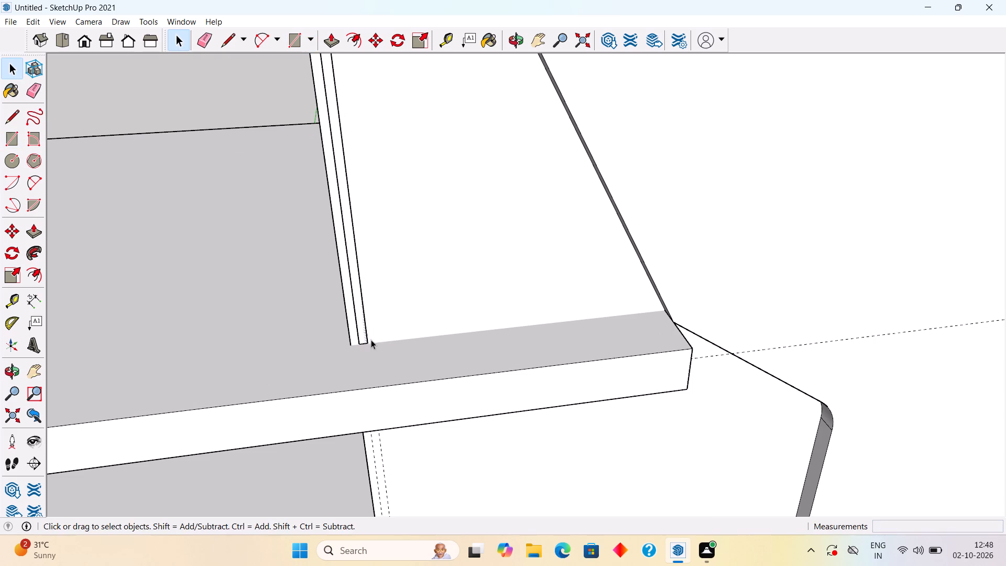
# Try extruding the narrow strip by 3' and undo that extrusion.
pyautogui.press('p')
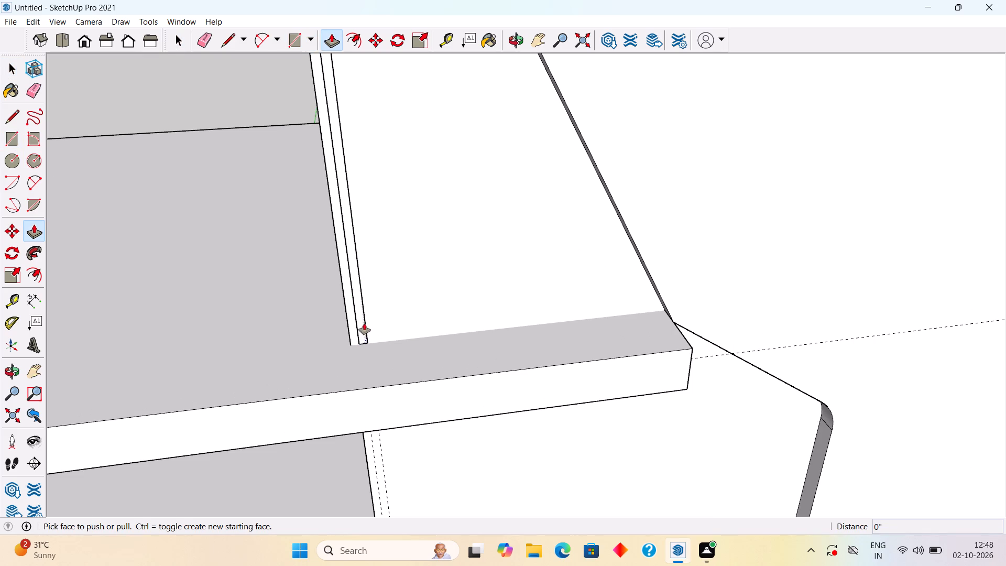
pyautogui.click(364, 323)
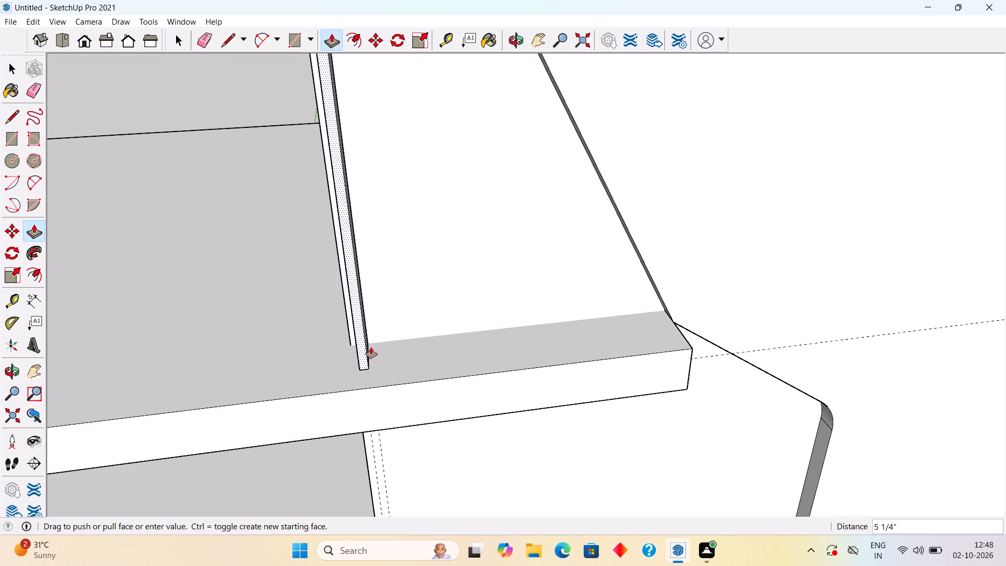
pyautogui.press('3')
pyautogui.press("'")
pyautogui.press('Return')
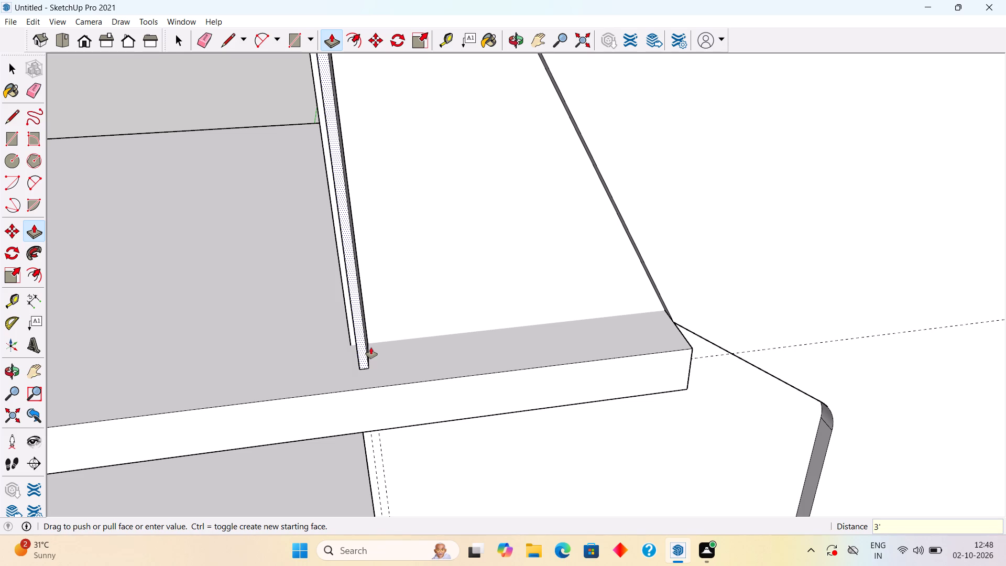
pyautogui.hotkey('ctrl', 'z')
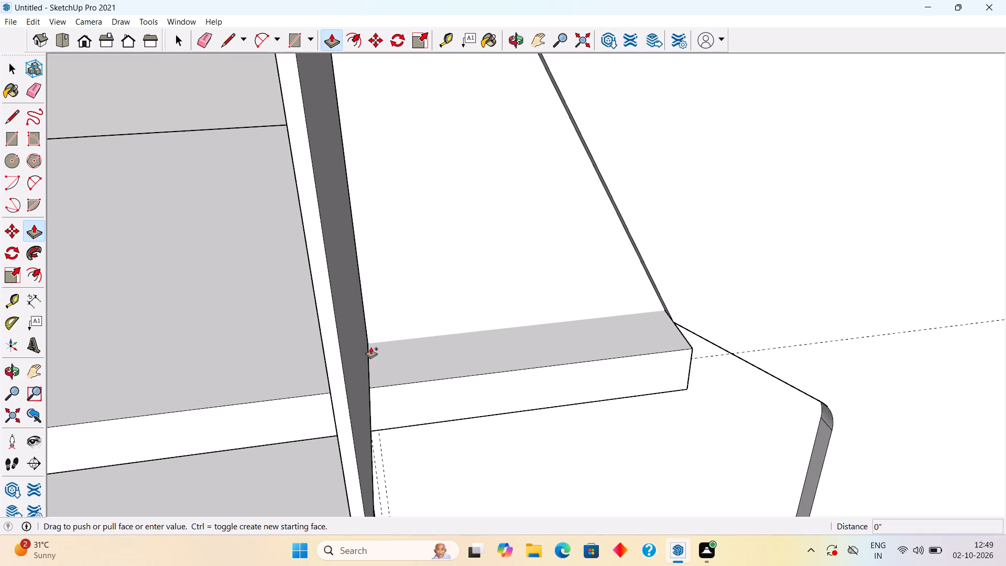
# Extrude the narrow strip 2" outward from the wall face.
pyautogui.click(353, 282)
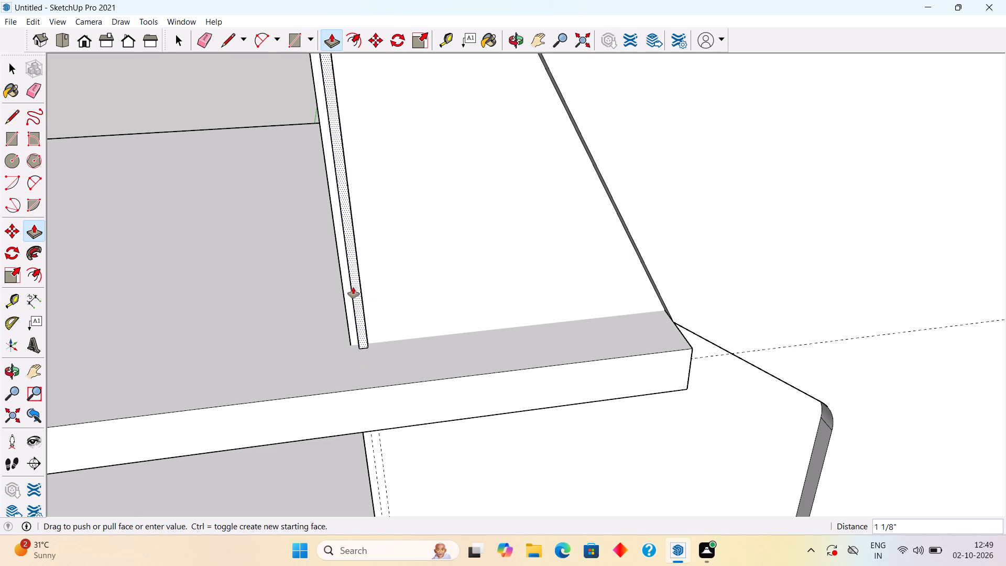
pyautogui.write('2"')
pyautogui.press('Return')
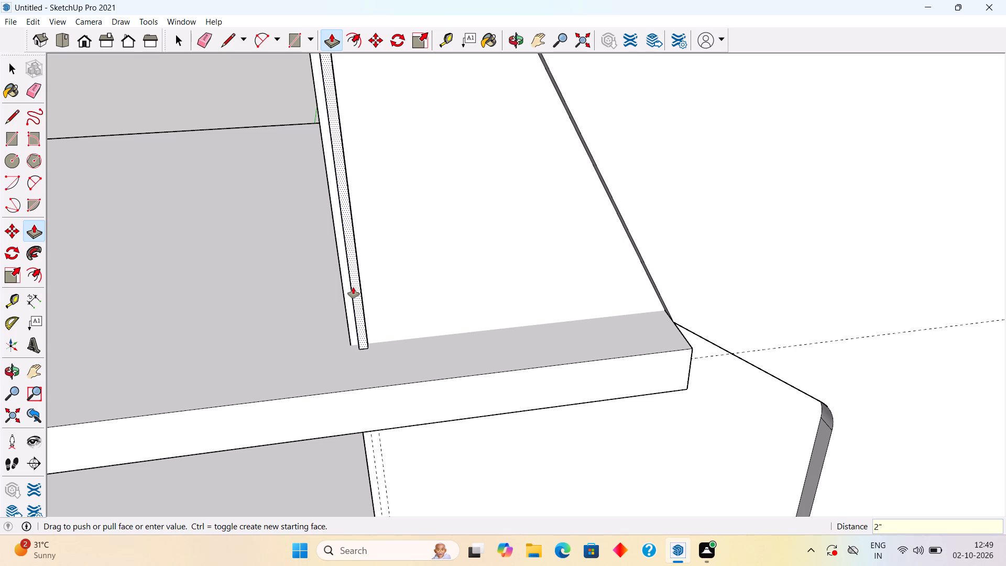
# Make the extruded strip's geometry into a group.
pyautogui.press('space')
pyautogui.click(360, 284)
pyautogui.doubleClick(360, 284)
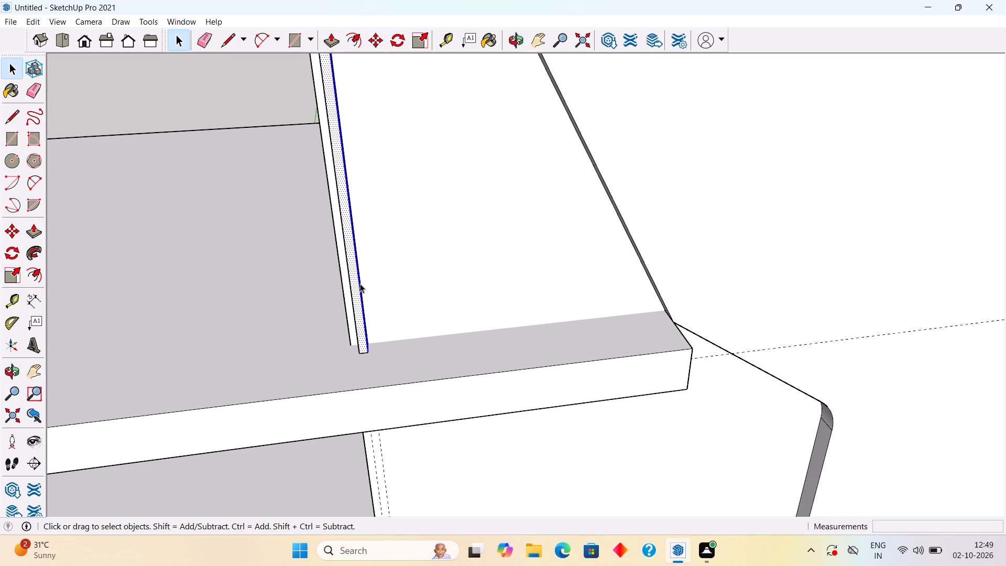
pyautogui.rightClick(360, 284)
pyautogui.click(411, 396)
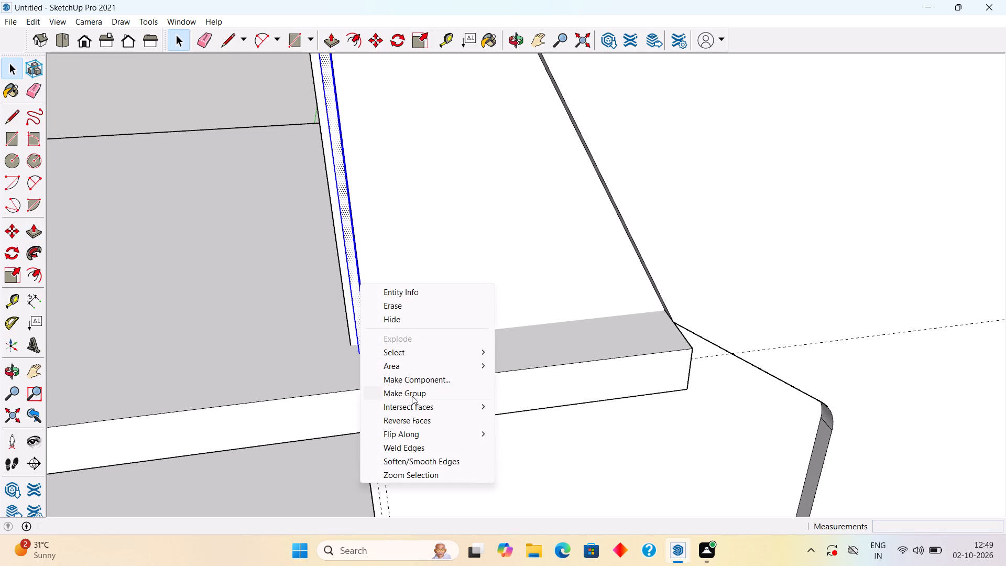
# Array the strip group along the recessed wall above the canopy slab as 10 copies spaced 3" apart.
pyautogui.moveTo(446, 293); pyautogui.dragTo(262, 302, button='middle')
pyautogui.scroll(4, 331, 266)
pyautogui.moveTo(315, 292); pyautogui.dragTo(293, 294, button='middle')
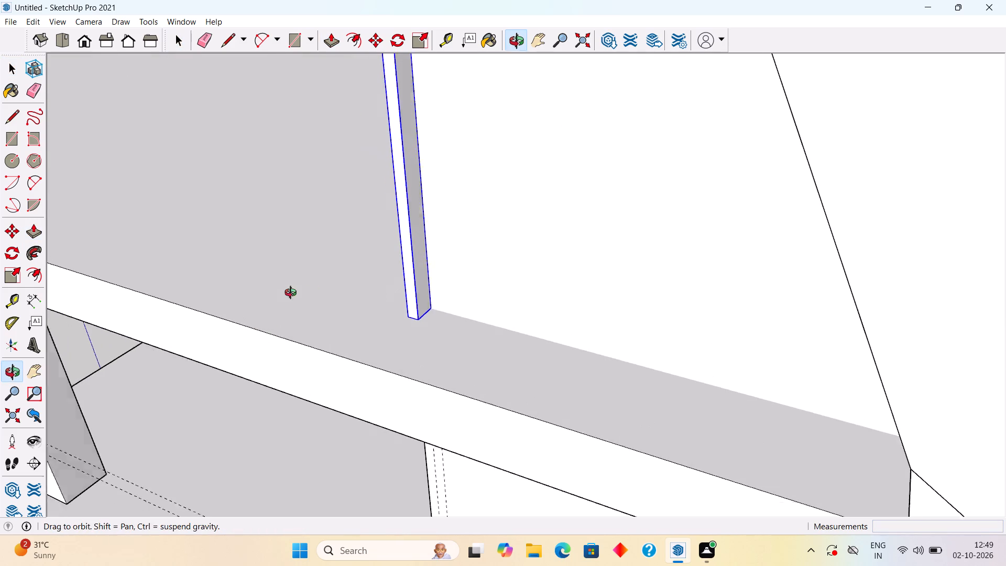
pyautogui.moveTo(293, 294); pyautogui.dragTo(262, 296, button='middle')
pyautogui.scroll(3, 453, 304)
pyautogui.moveTo(391, 302); pyautogui.dragTo(340, 295, button='middle')
pyautogui.scroll(-8, 340, 289)
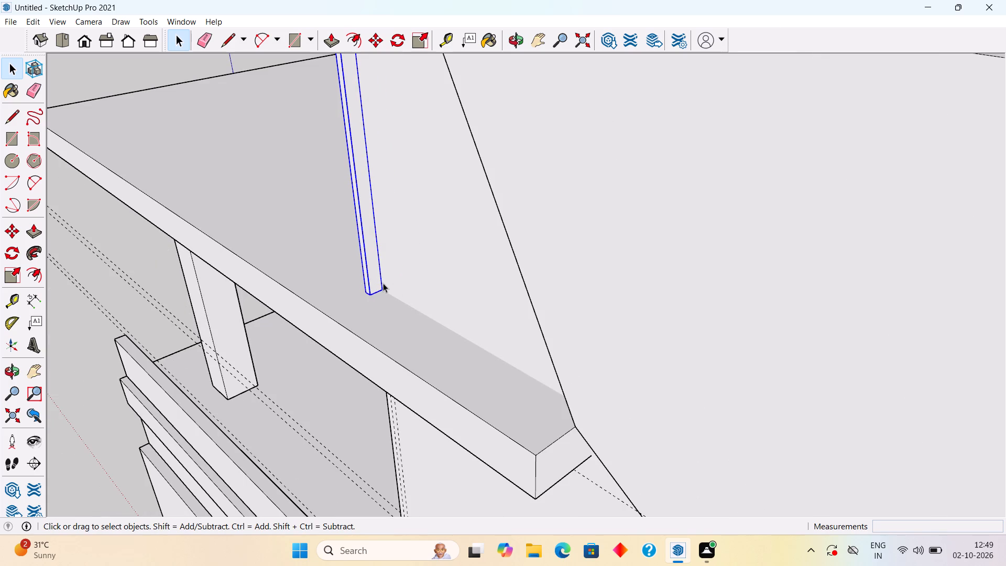
pyautogui.press('m')
pyautogui.click(381, 293)
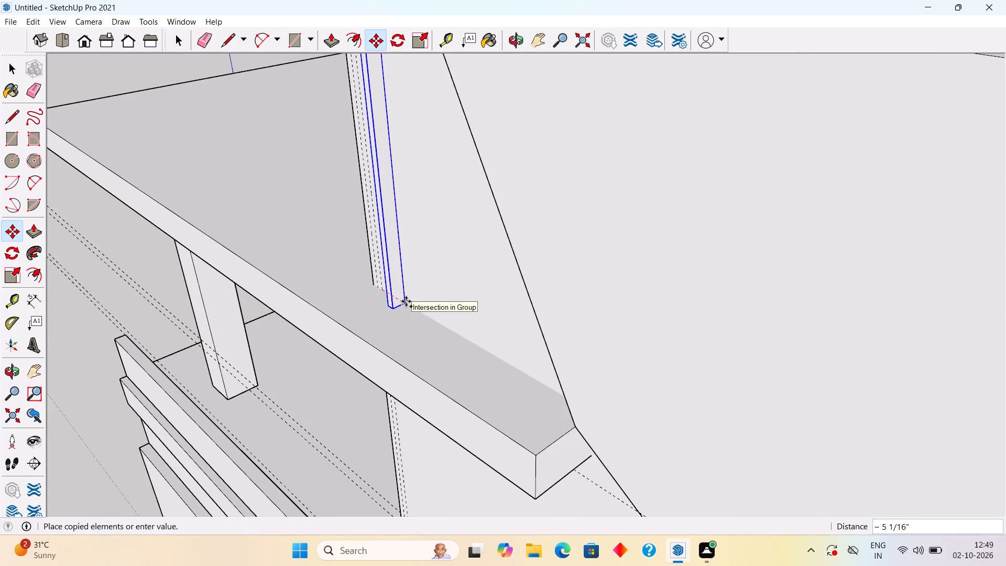
pyautogui.write('3"')
pyautogui.press('Return')
pyautogui.press('x')
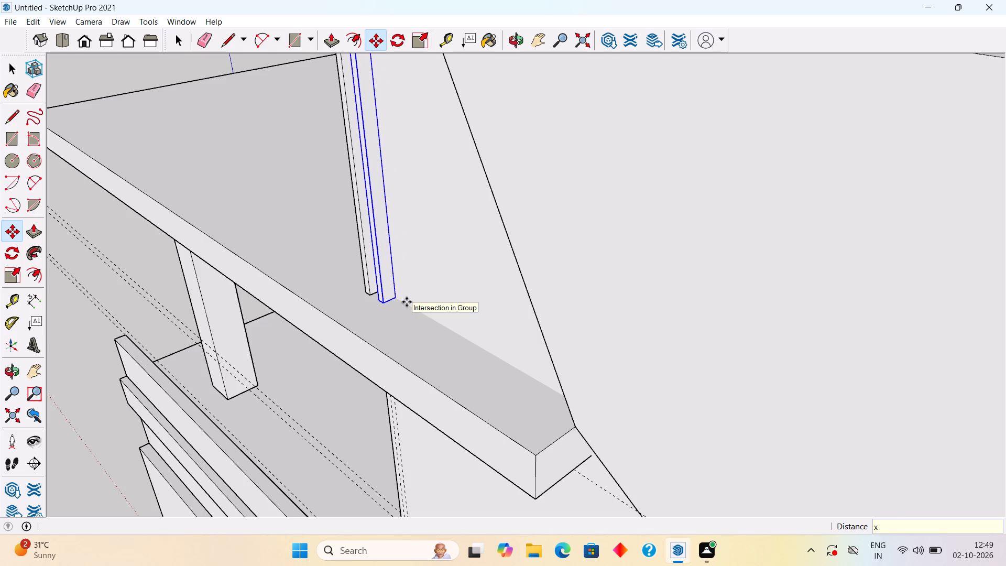
pyautogui.press('1')
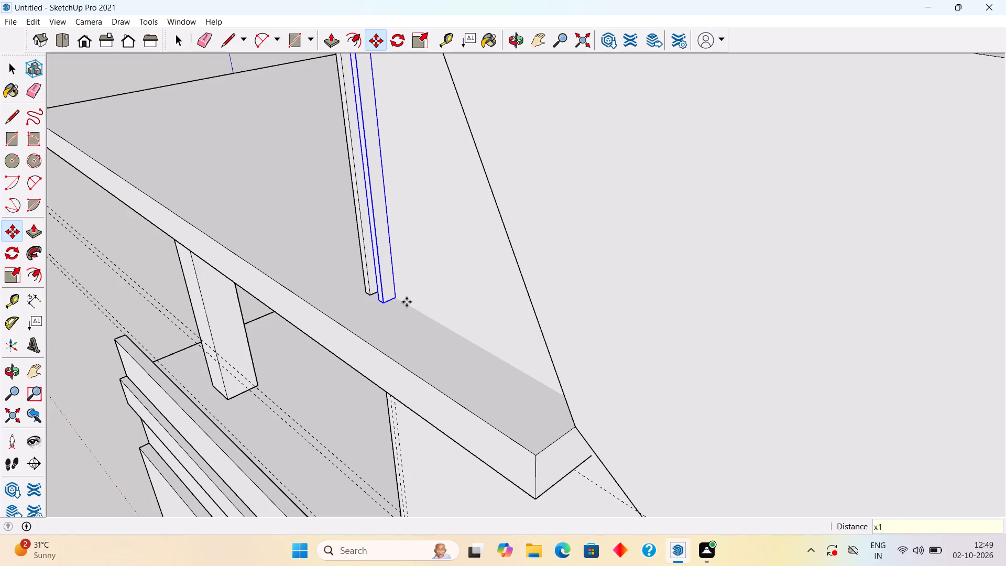
pyautogui.press('0')
pyautogui.press('Return')
pyautogui.scroll(-8, 407, 302)
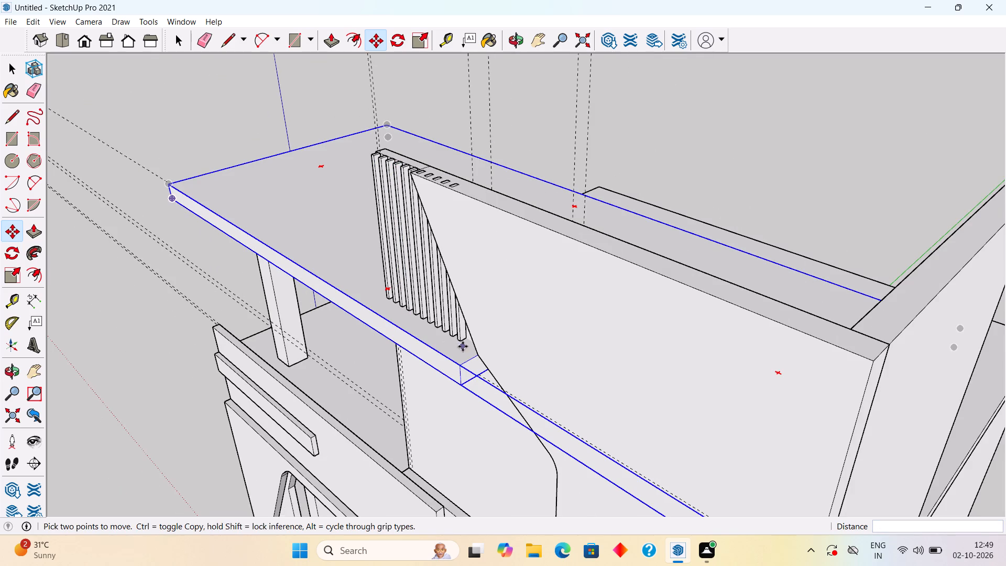
pyautogui.moveTo(463, 346); pyautogui.dragTo(530, 320, button='middle')
pyautogui.scroll(4, 495, 323)
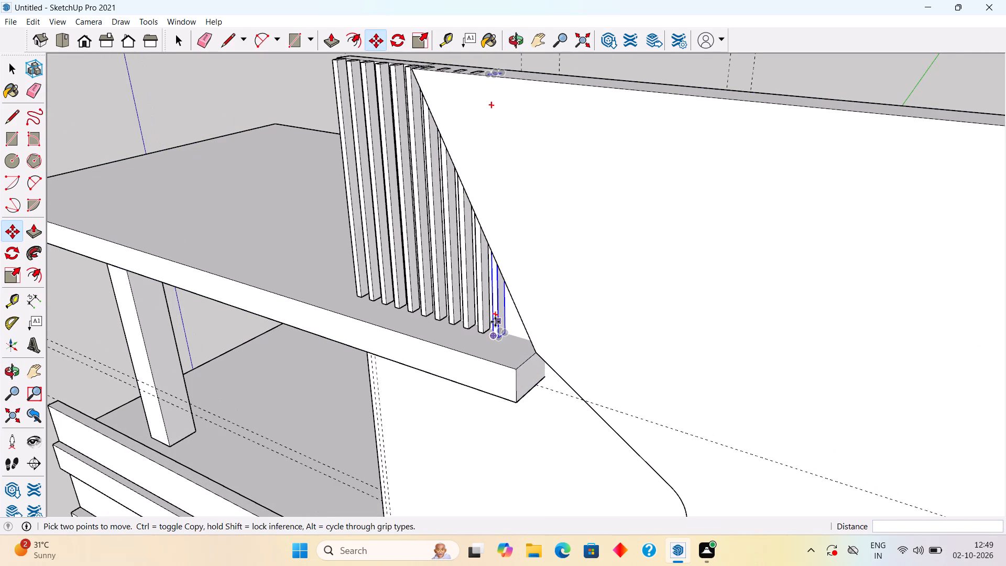
# Array the last strip group along the recessed wall as 2 more copies spaced 3" apart.
pyautogui.scroll(6, 501, 336)
pyautogui.click(508, 334)
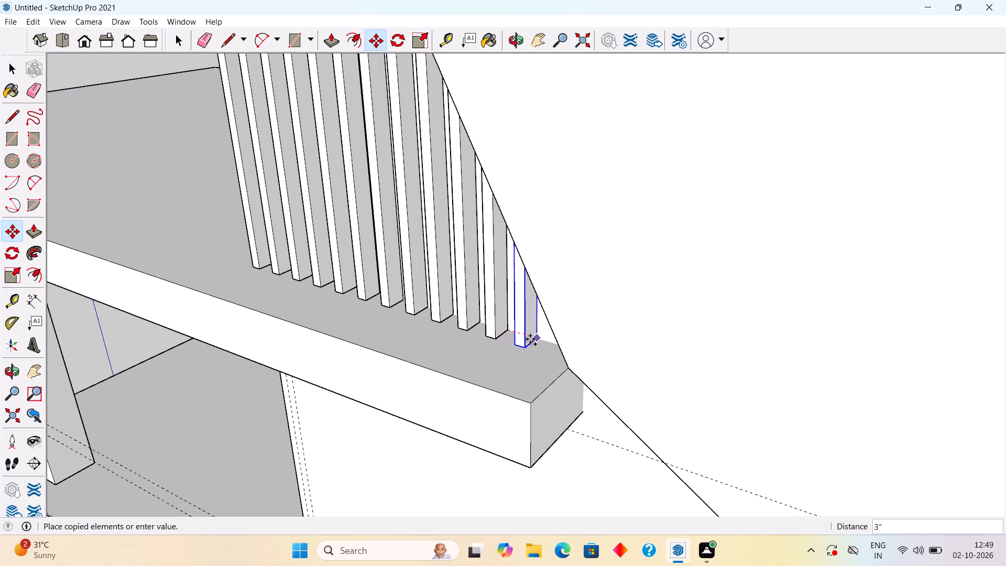
pyautogui.write('3"')
pyautogui.press('Return')
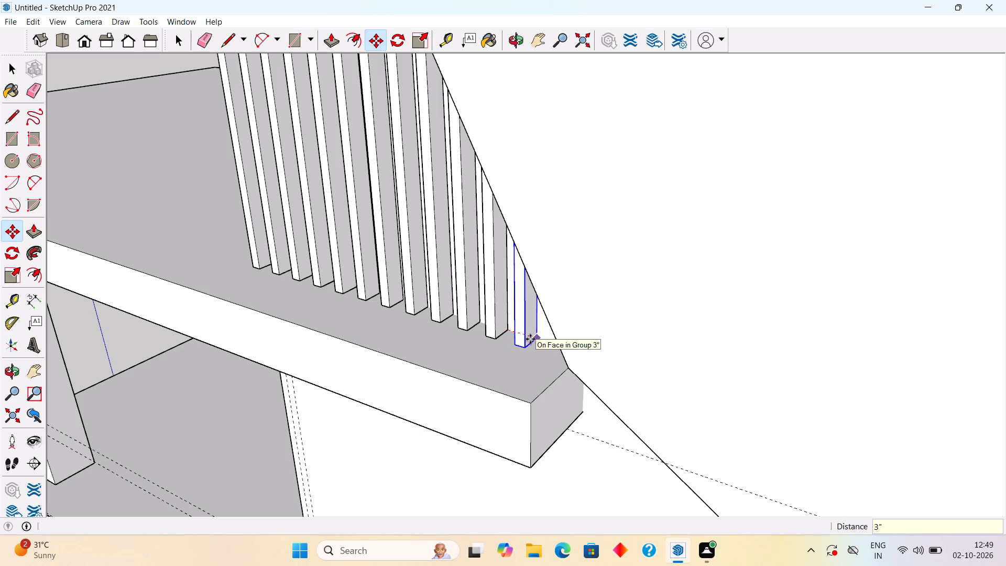
pyautogui.write('x2')
pyautogui.press('Return')
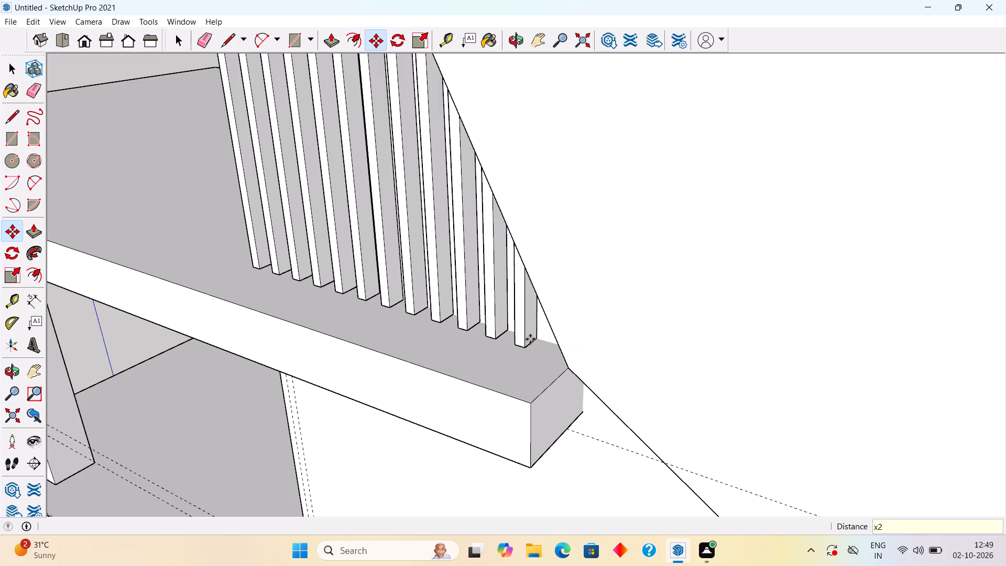
pyautogui.press('space')
# Combine all the vertical strips on the recessed wall above the canopy slab into one group.
pyautogui.scroll(-10, 530, 340)
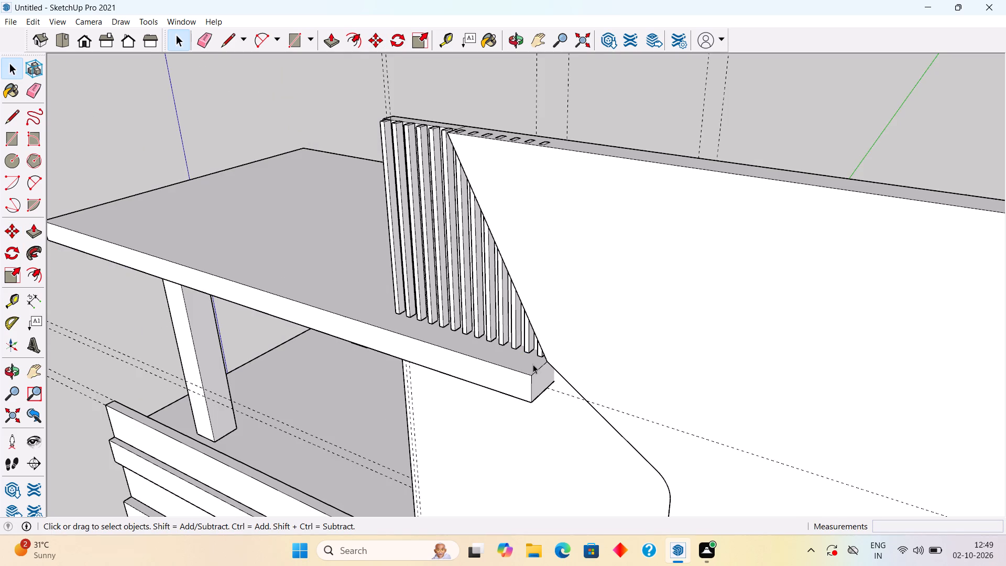
pyautogui.moveTo(535, 362); pyautogui.dragTo(659, 326, button='middle')
pyautogui.scroll(-2, 659, 326)
pyautogui.scroll(2, 539, 277)
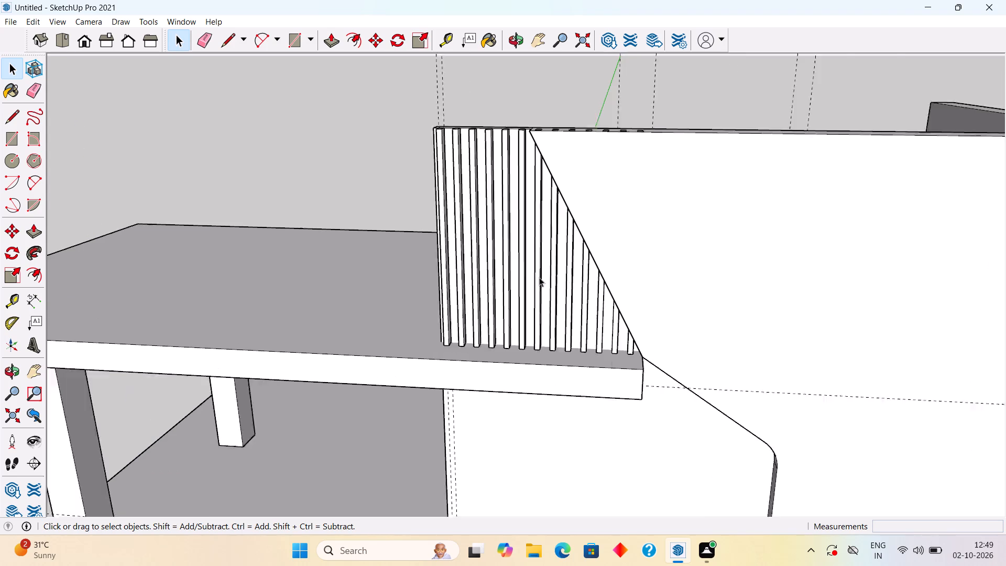
pyautogui.scroll(3, 539, 277)
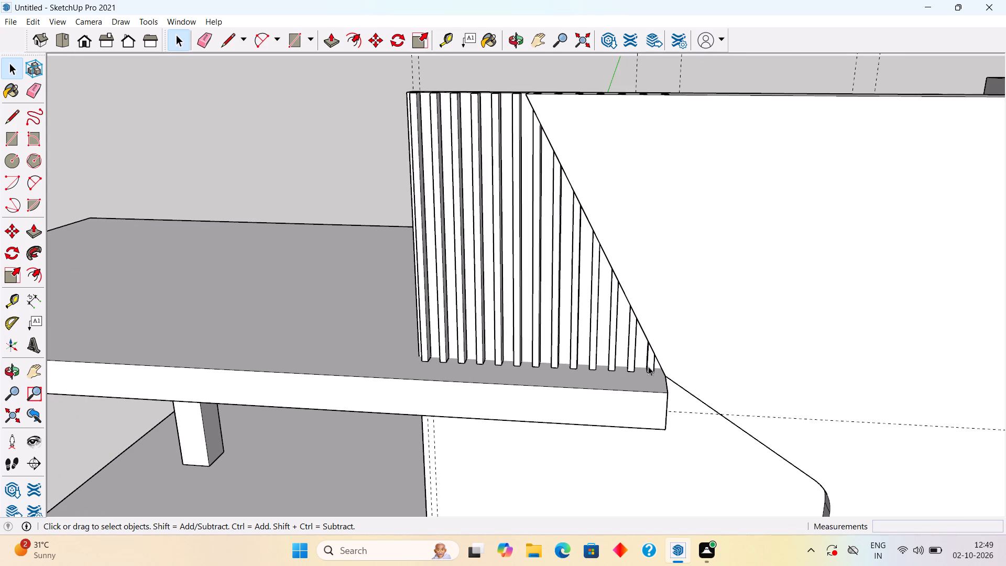
pyautogui.click(648, 366)
pyautogui.keyDown('shift'); pyautogui.click(634, 358); pyautogui.keyUp('shift')
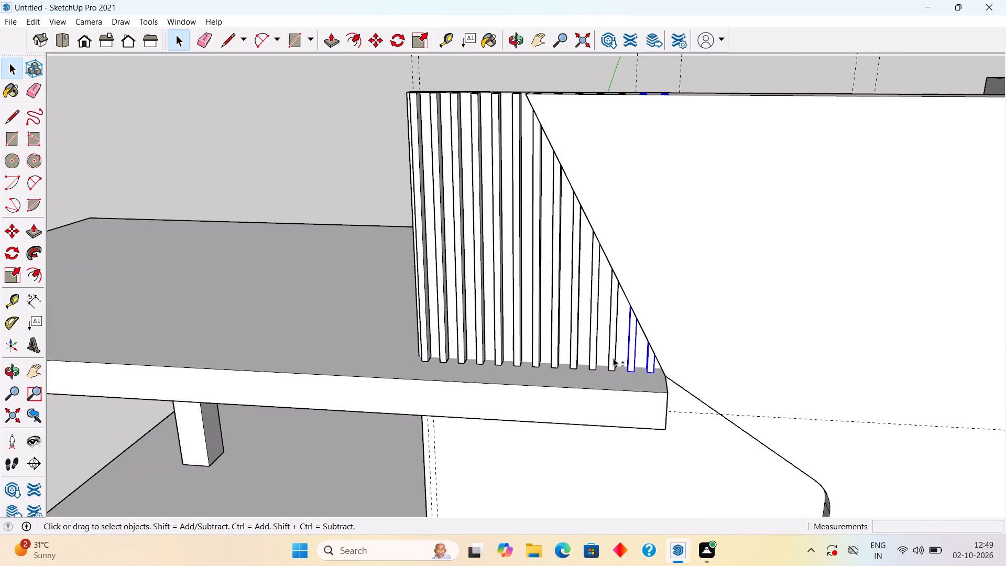
pyautogui.keyDown('shift'); pyautogui.click(613, 358); pyautogui.keyUp('shift')
pyautogui.keyDown('shift'); pyautogui.click(596, 352); pyautogui.keyUp('shift')
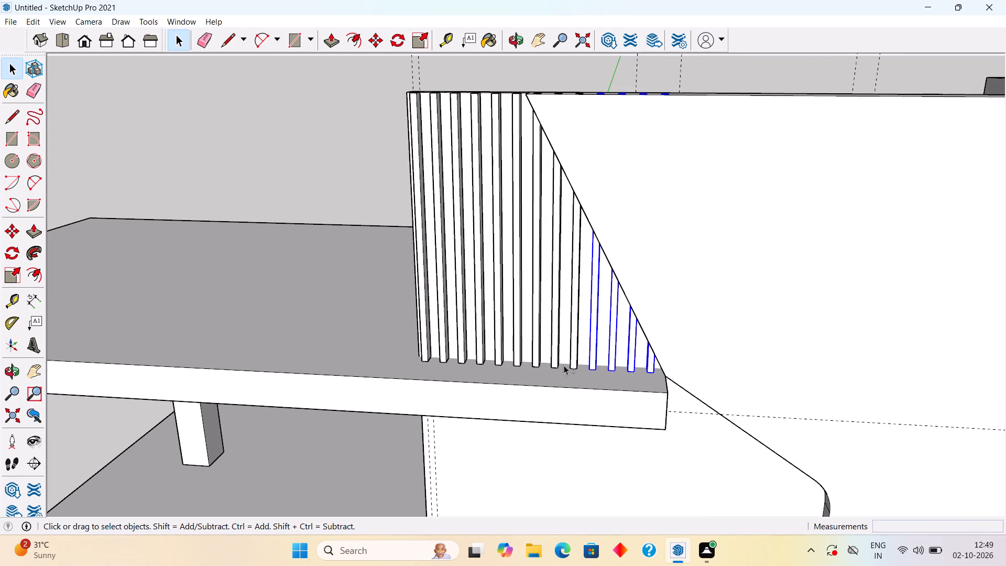
pyautogui.keyDown('shift'); pyautogui.click(576, 360); pyautogui.keyUp('shift')
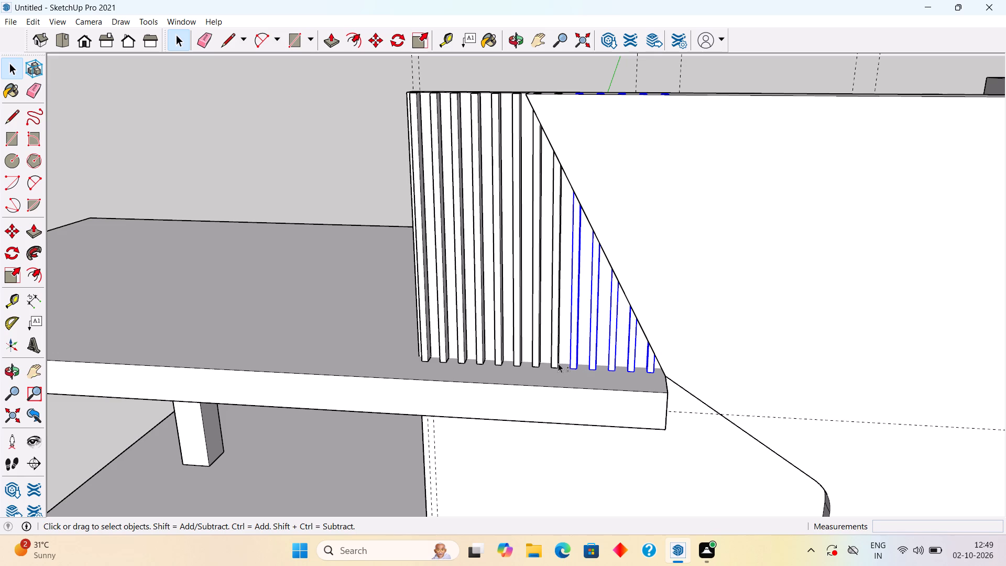
pyautogui.keyDown('shift'); pyautogui.click(553, 356); pyautogui.keyUp('shift')
pyautogui.keyDown('shift'); pyautogui.click(539, 357); pyautogui.keyUp('shift')
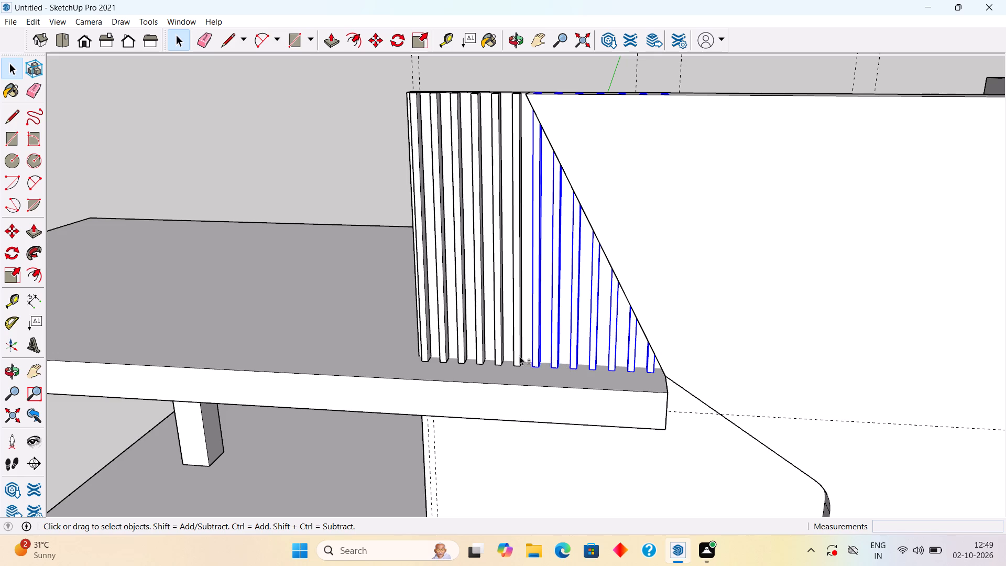
pyautogui.keyDown('shift'); pyautogui.click(519, 356); pyautogui.keyUp('shift')
pyautogui.keyDown('shift'); pyautogui.click(502, 356); pyautogui.keyUp('shift')
pyautogui.keyDown('shift'); pyautogui.click(480, 357); pyautogui.keyUp('shift')
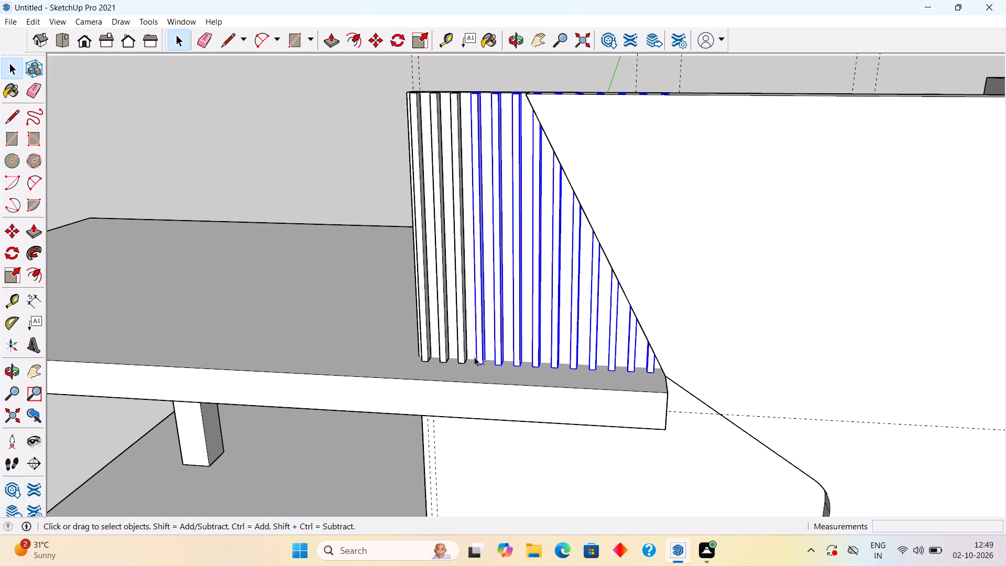
pyautogui.keyDown('shift'); pyautogui.click(465, 358); pyautogui.keyUp('shift')
pyautogui.keyDown('shift'); pyautogui.click(448, 353); pyautogui.keyUp('shift')
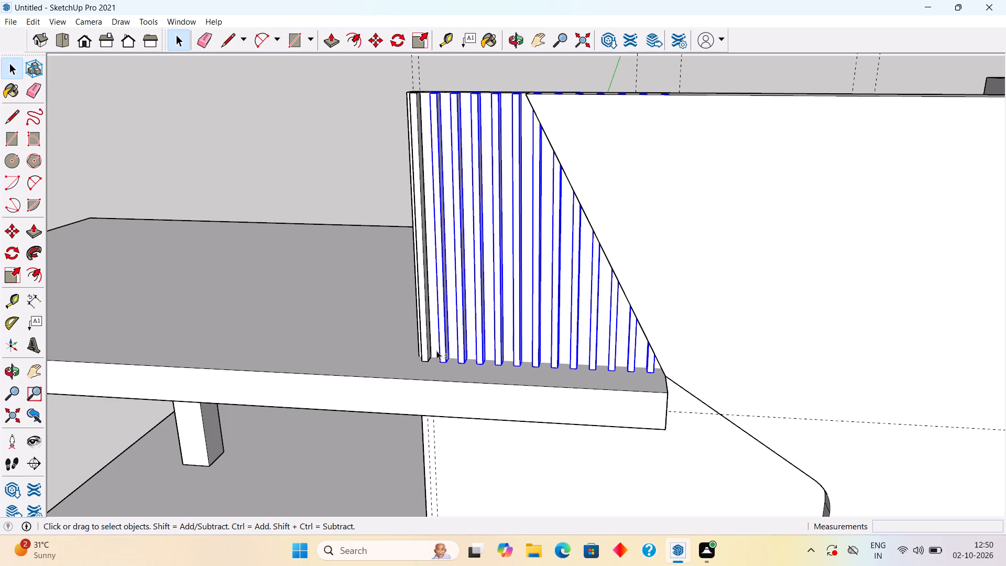
pyautogui.keyDown('shift'); pyautogui.click(430, 352); pyautogui.keyUp('shift')
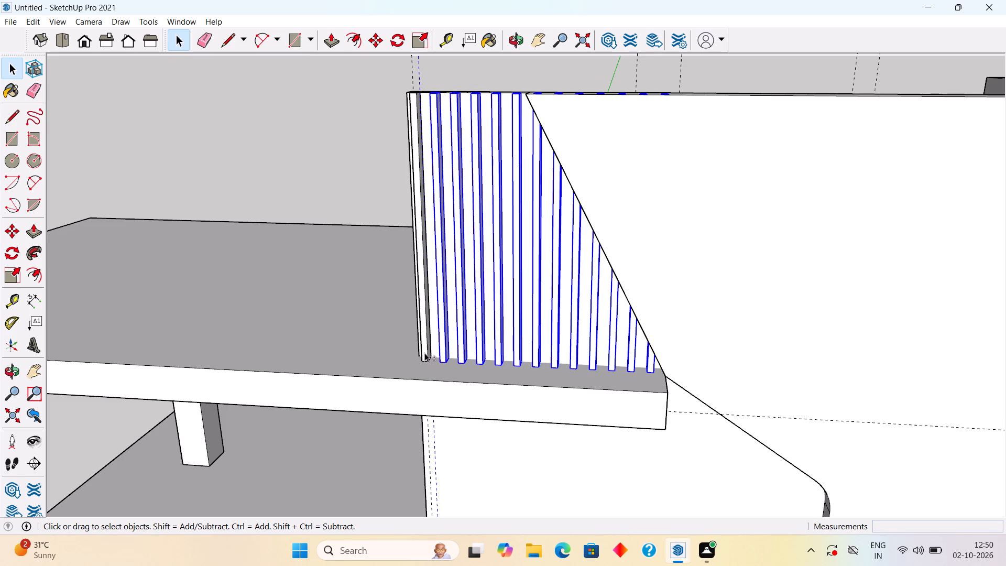
pyautogui.keyDown('shift'); pyautogui.click(424, 353); pyautogui.keyUp('shift')
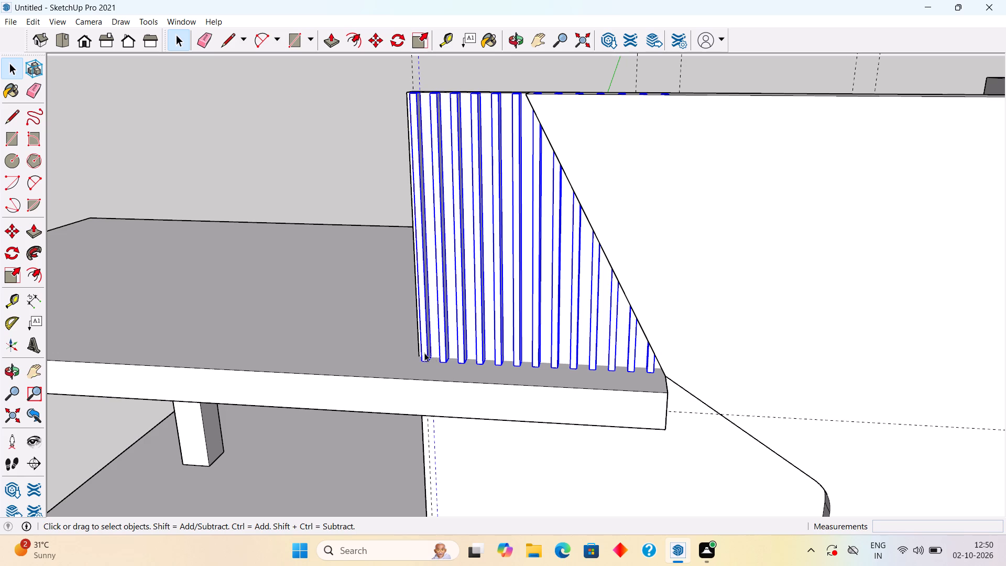
pyautogui.rightClick(424, 353)
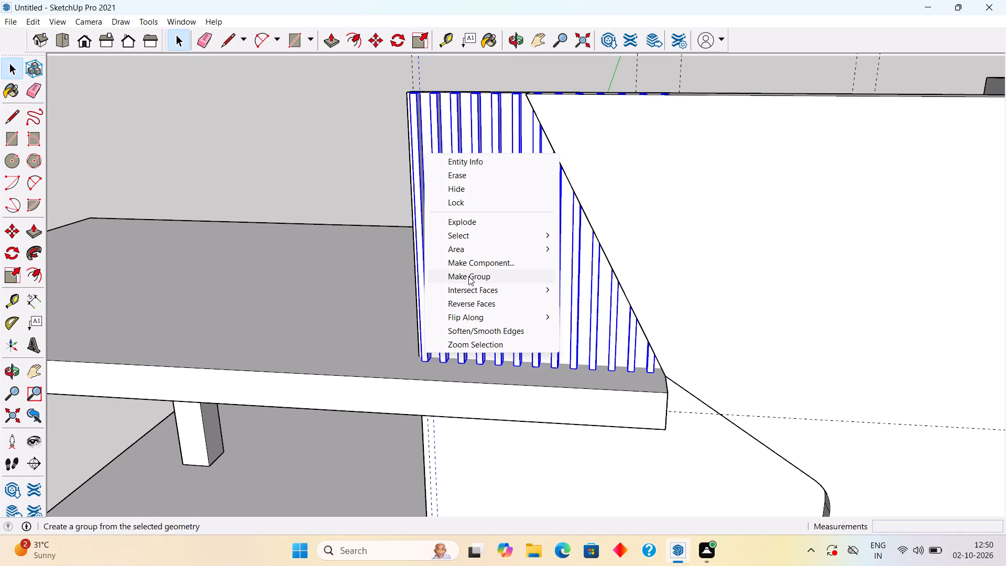
pyautogui.click(468, 276)
pyautogui.scroll(-9, 468, 276)
pyautogui.click(523, 123)
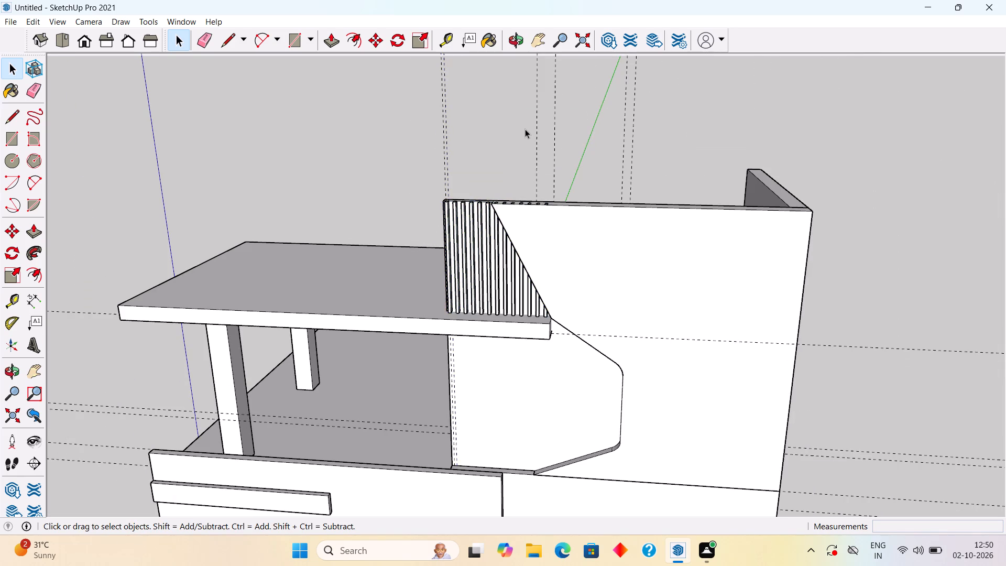
# Open the top wall group for editing and draw a line about 3' 3" long along the canopy slab's underside at the wall.
pyautogui.moveTo(636, 417); pyautogui.dragTo(682, 271, button='middle')
pyautogui.scroll(-2, 682, 271)
pyautogui.moveTo(654, 323); pyautogui.dragTo(586, 340, button='middle')
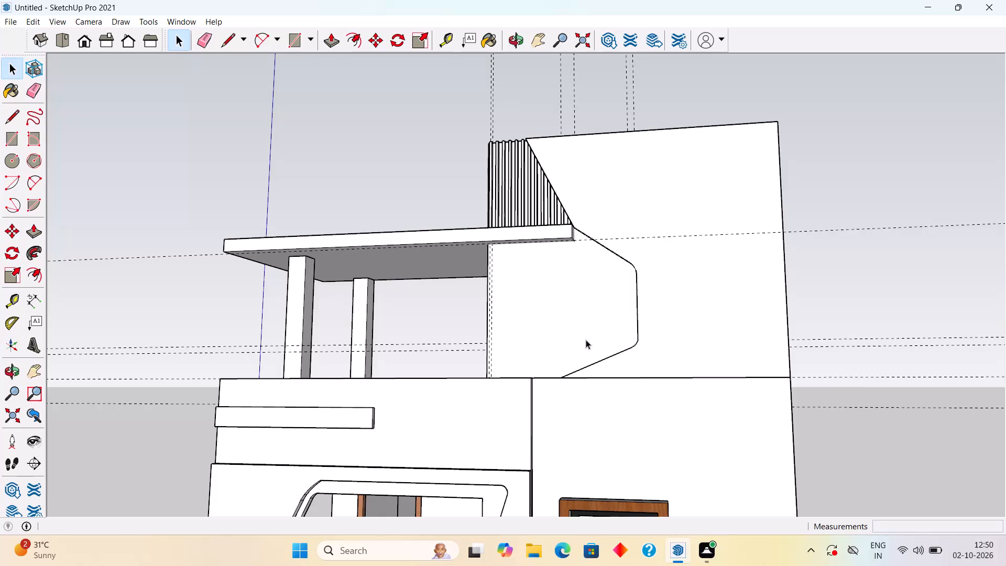
pyautogui.click(578, 339)
pyautogui.tripleClick(578, 339)
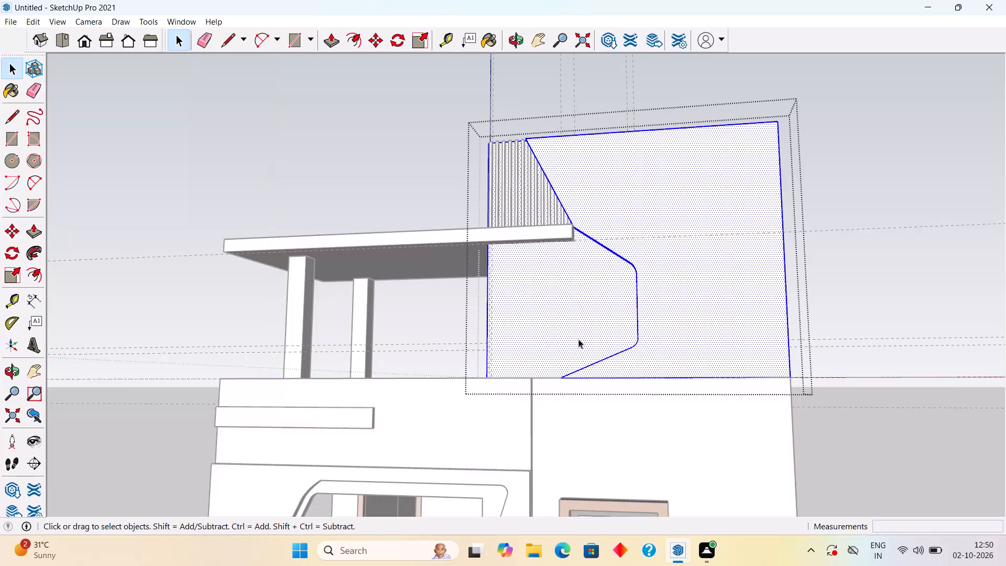
pyautogui.scroll(7, 556, 247)
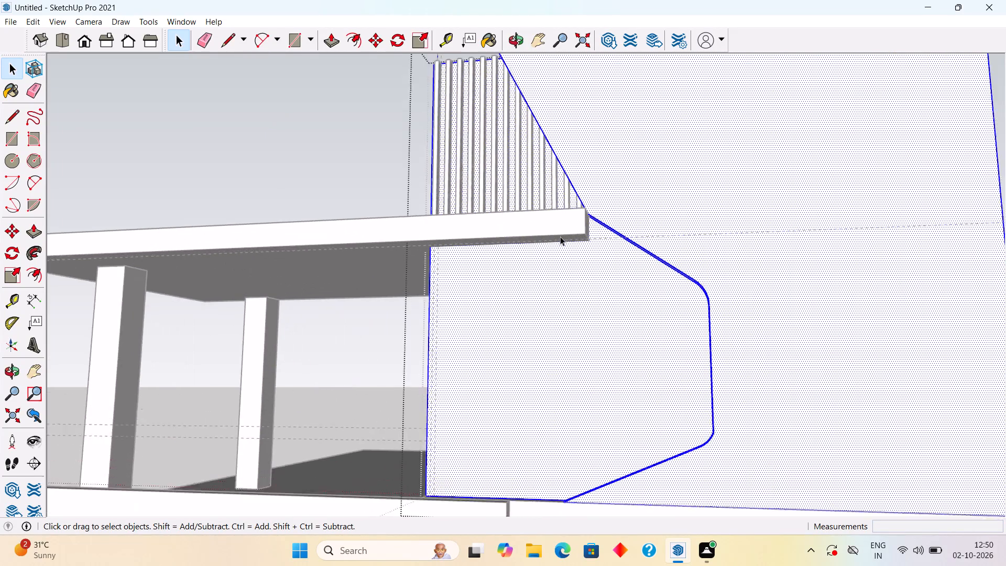
pyautogui.scroll(2, 560, 236)
pyautogui.moveTo(555, 243); pyautogui.dragTo(567, 212, button='middle')
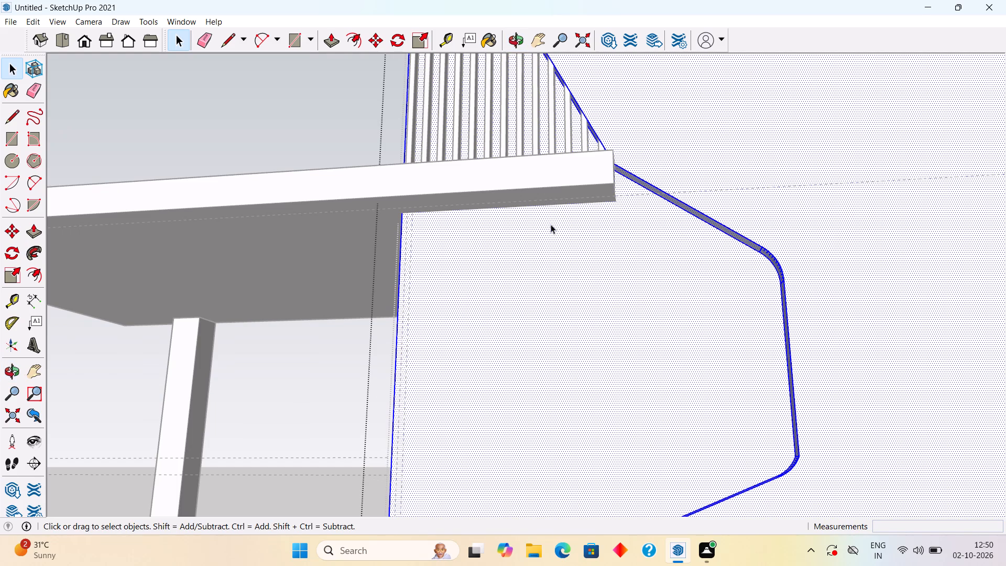
pyautogui.press('l')
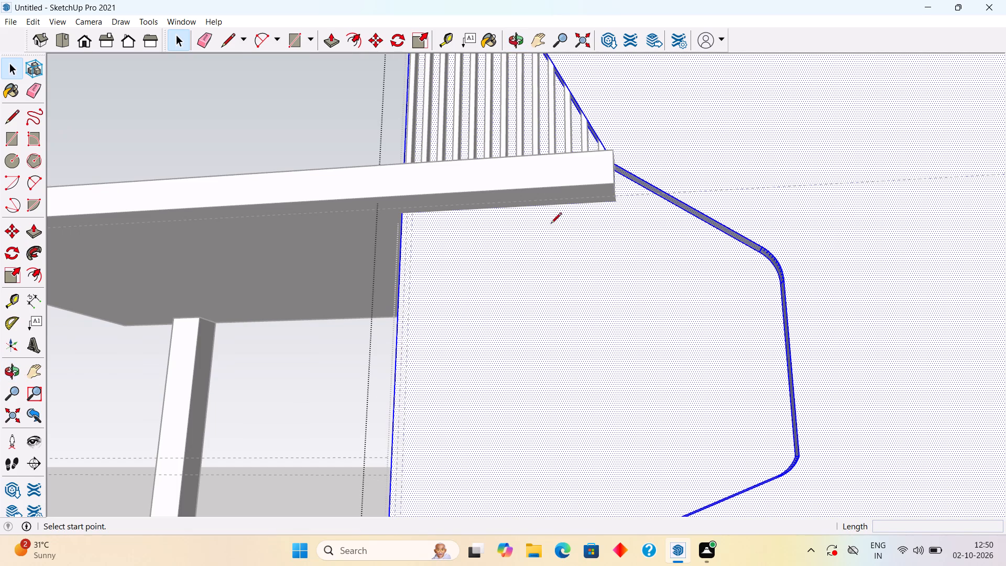
pyautogui.scroll(8, 400, 209)
pyautogui.click(404, 213)
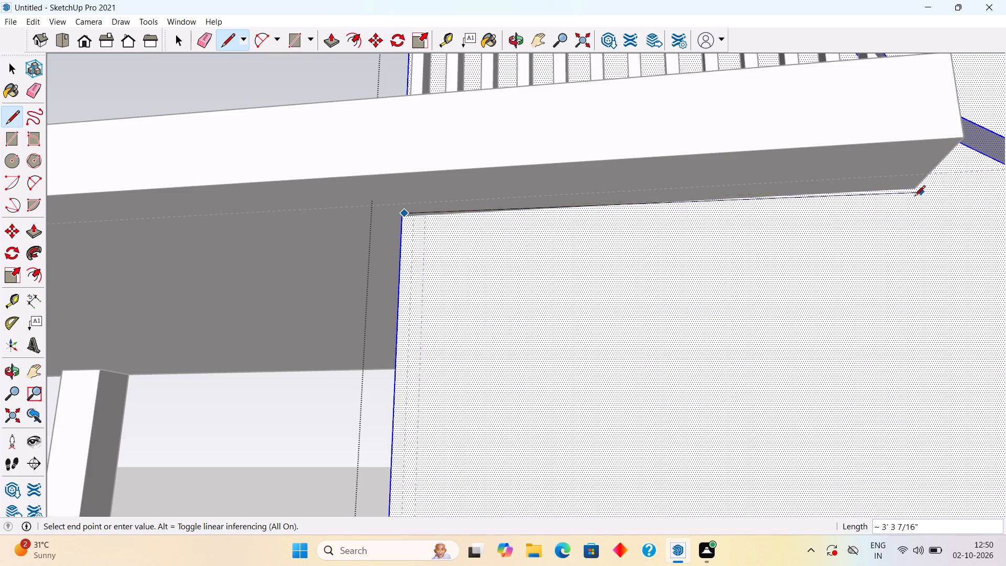
pyautogui.scroll(5, 910, 200)
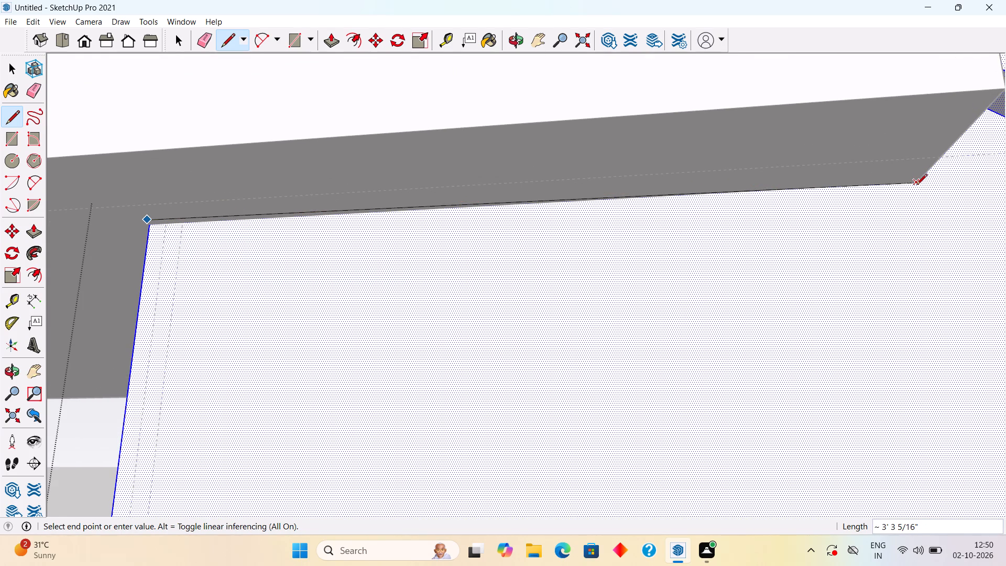
pyautogui.click(916, 186)
# Continue the line about 6" up the canopy slab's end to the recess's sloped edge.
pyautogui.moveTo(923, 178); pyautogui.dragTo(715, 204, button='middle')
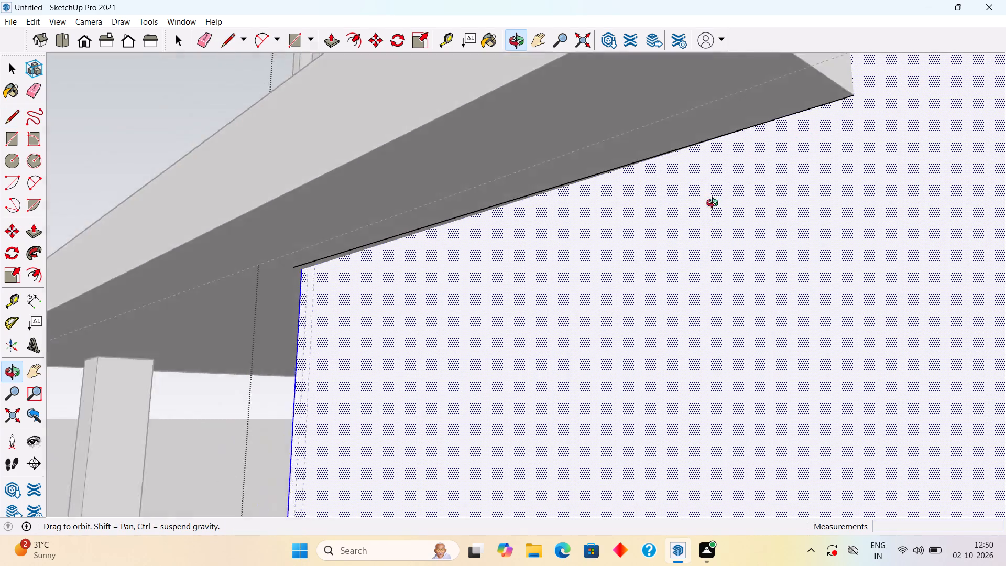
pyautogui.moveTo(715, 204); pyautogui.dragTo(675, 237, button='middle')
pyautogui.scroll(-8, 744, 127)
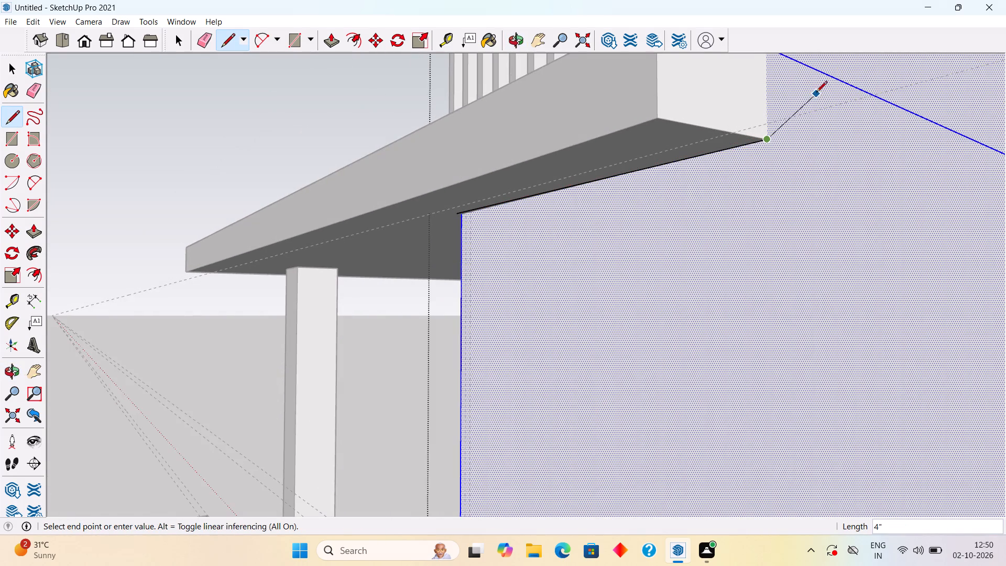
pyautogui.scroll(2, 806, 95)
pyautogui.scroll(-5, 775, 117)
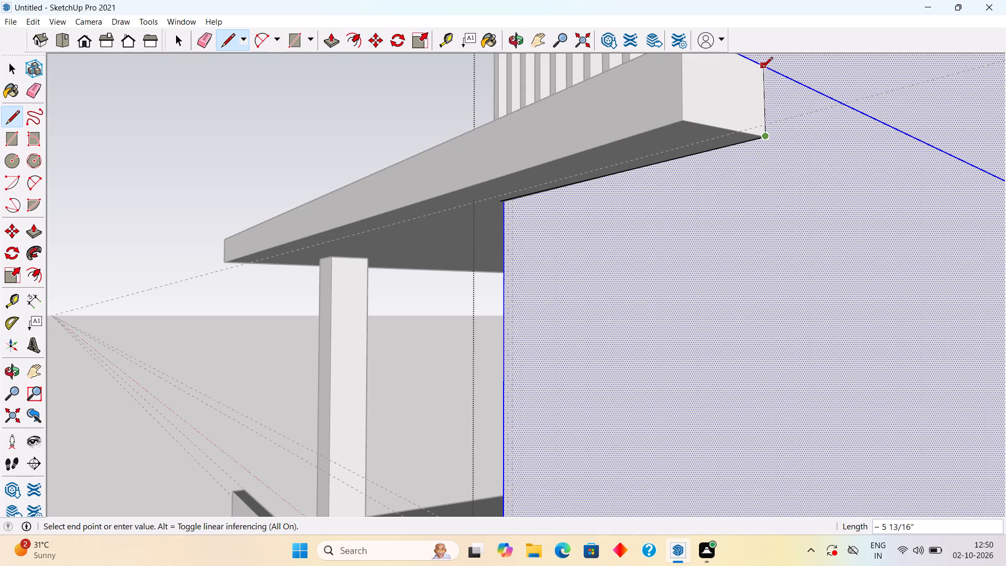
pyautogui.click(762, 69)
pyautogui.scroll(-1, 781, 144)
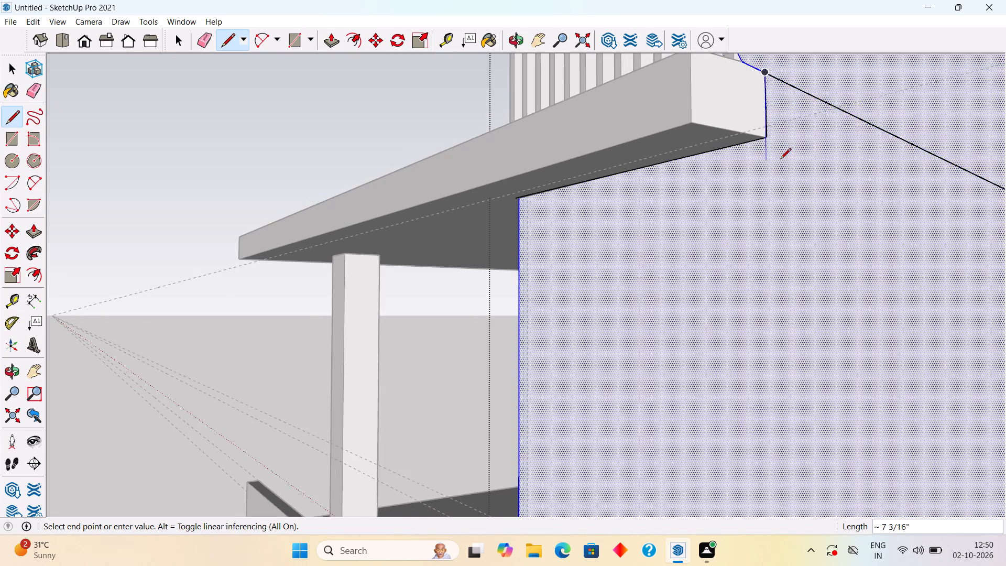
pyautogui.scroll(-9, 780, 160)
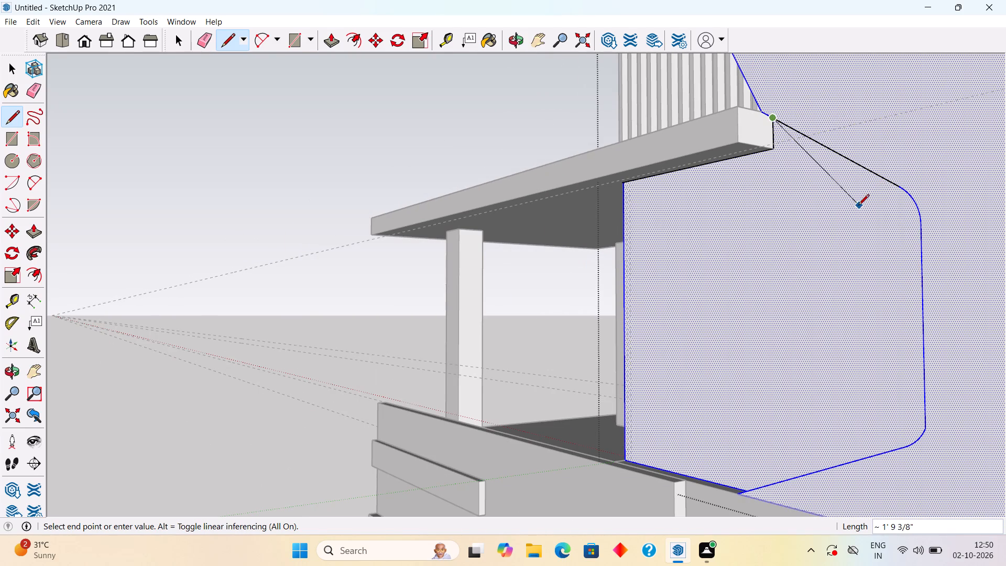
pyautogui.press('space')
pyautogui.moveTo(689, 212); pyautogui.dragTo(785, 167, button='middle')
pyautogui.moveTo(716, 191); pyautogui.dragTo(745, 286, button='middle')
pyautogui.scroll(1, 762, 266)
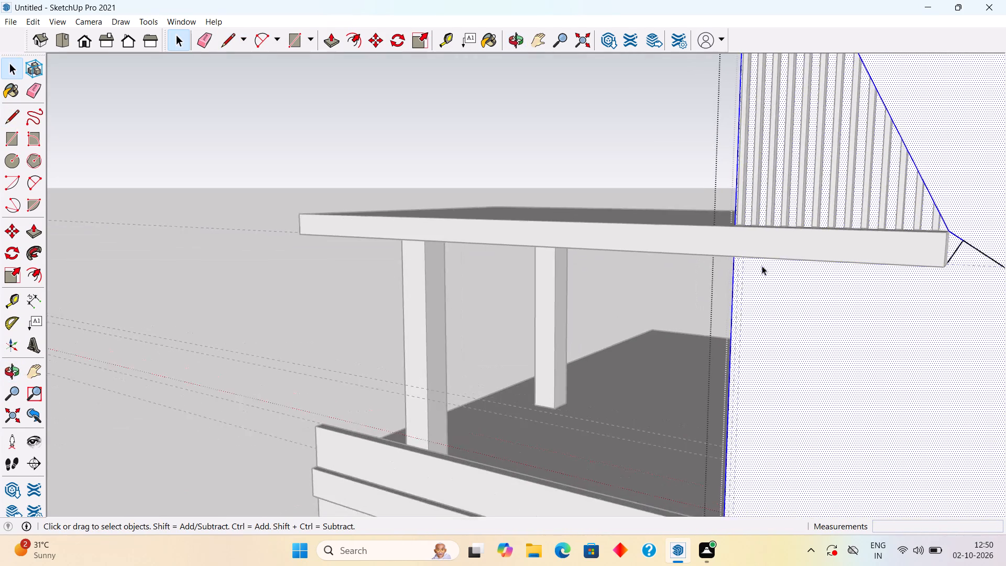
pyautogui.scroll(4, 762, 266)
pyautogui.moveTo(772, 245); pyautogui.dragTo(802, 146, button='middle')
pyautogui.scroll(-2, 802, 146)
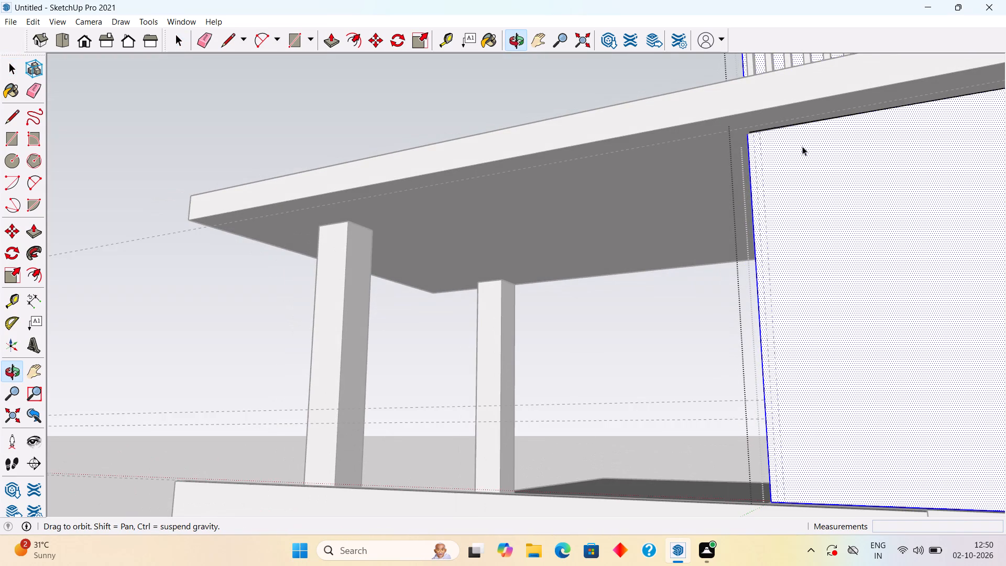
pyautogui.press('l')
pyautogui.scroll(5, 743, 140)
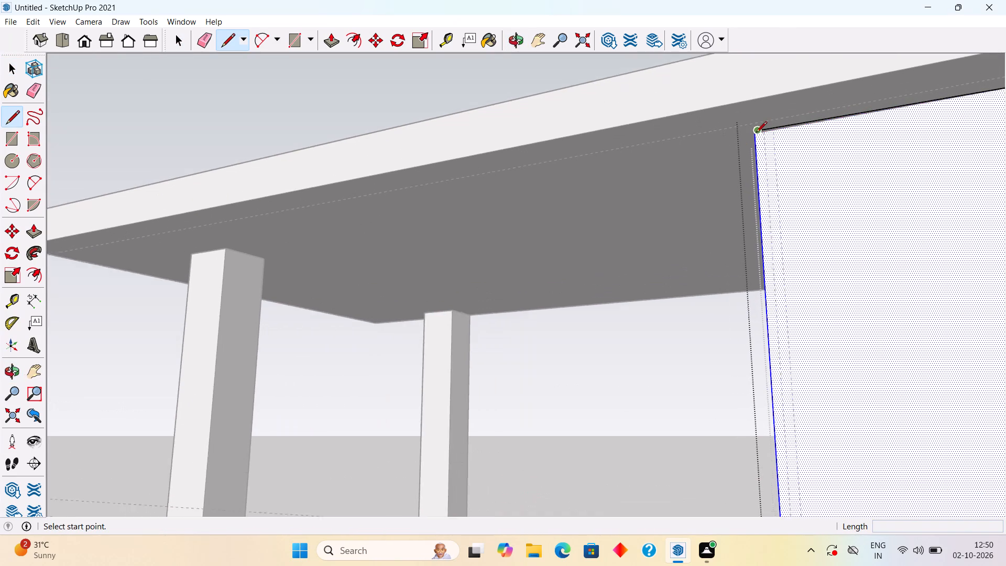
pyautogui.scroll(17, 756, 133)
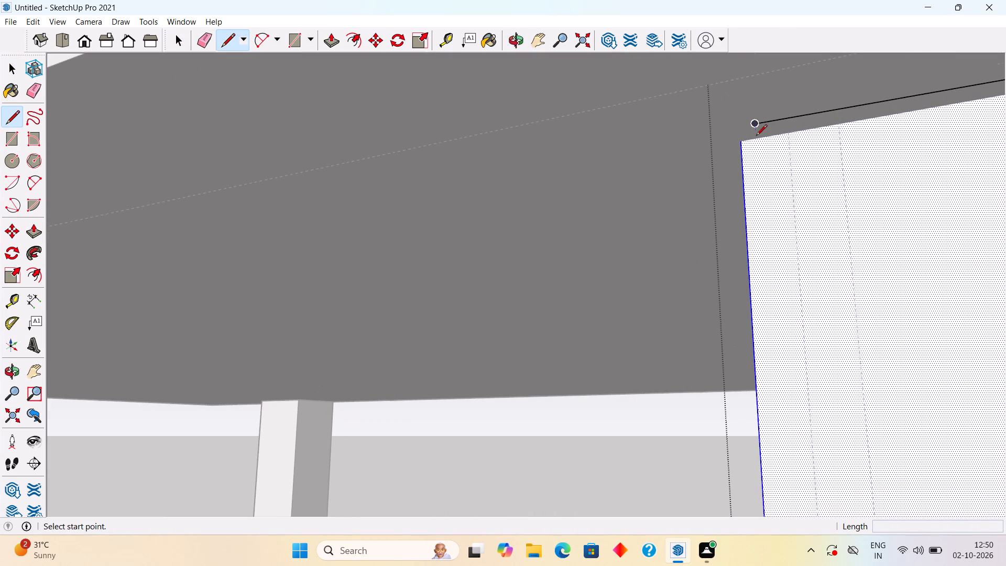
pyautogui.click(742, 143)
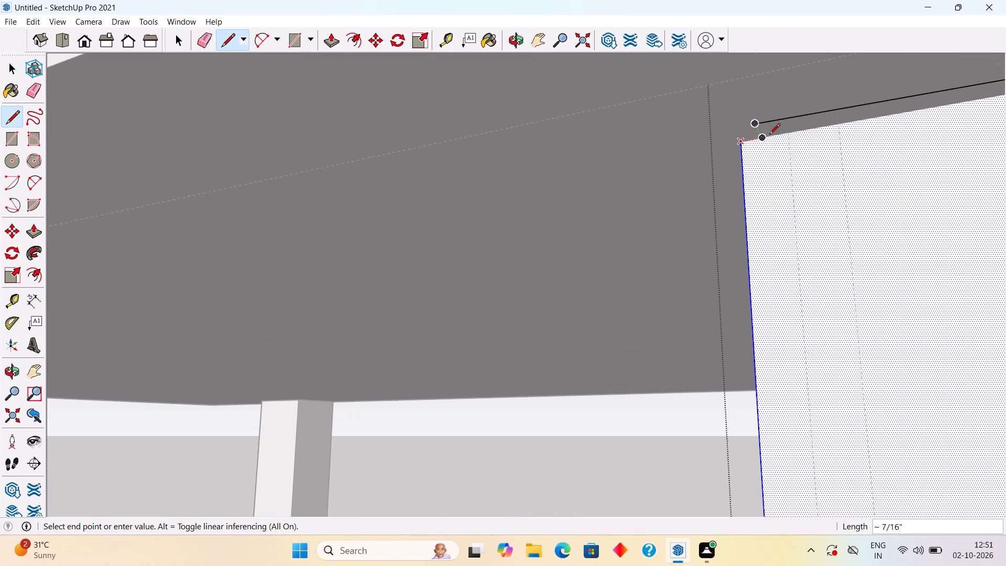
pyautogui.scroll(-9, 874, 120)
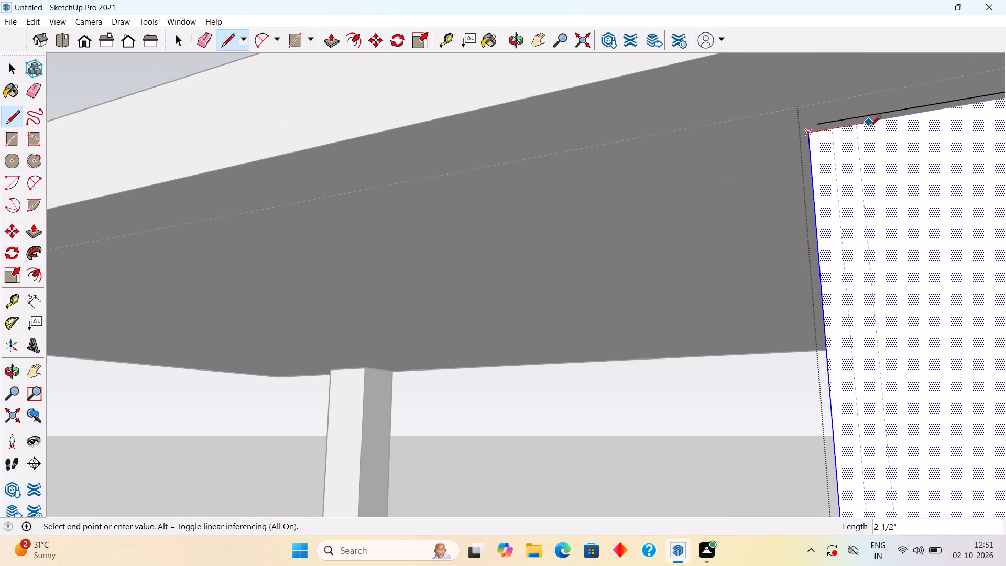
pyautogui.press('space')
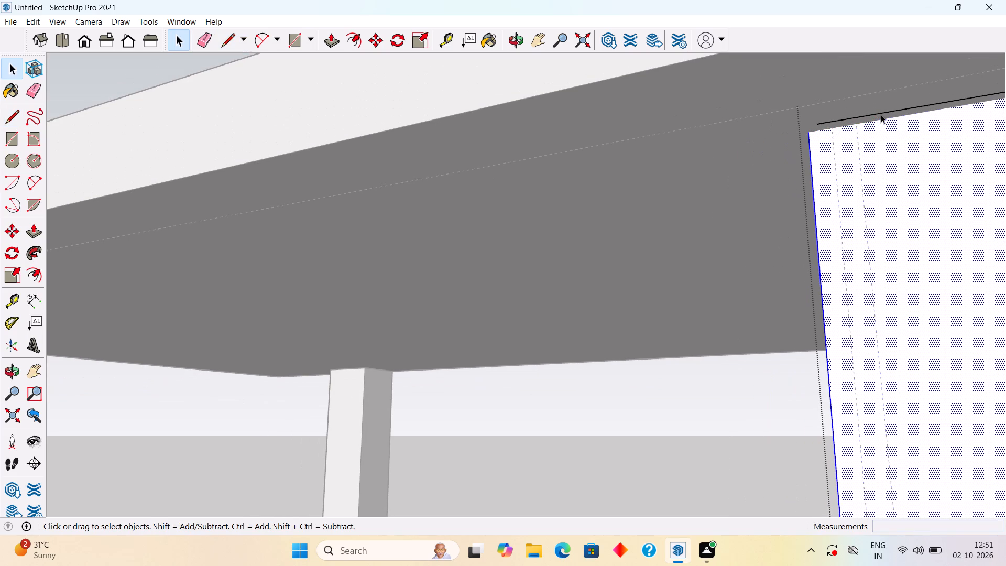
# Delete the two lines drawn on the recessed wall face along the canopy slab's underside and beside its end.
pyautogui.click(881, 114)
pyautogui.press('Delete')
pyautogui.scroll(-2, 883, 115)
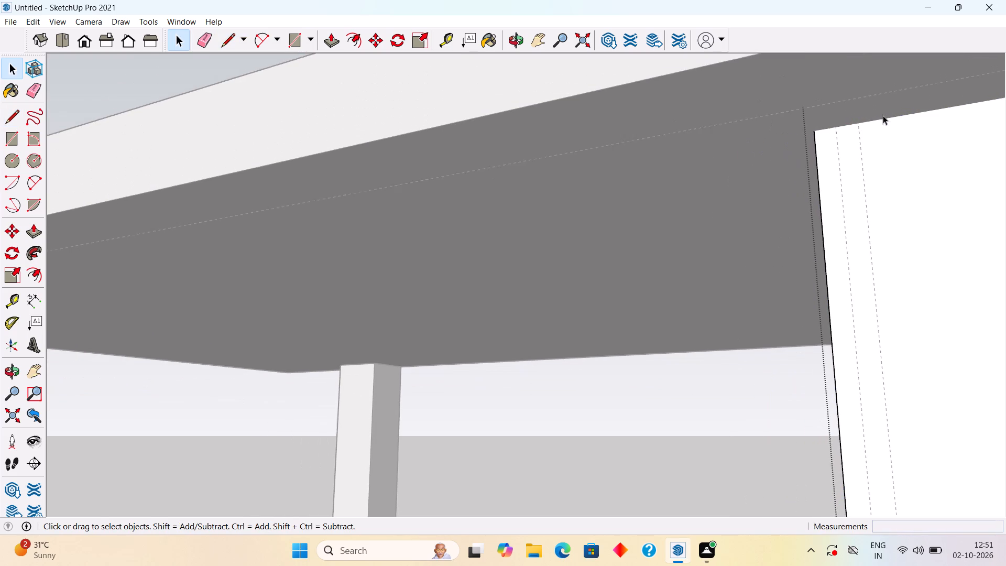
pyautogui.scroll(-20, 883, 117)
pyautogui.scroll(3, 868, 125)
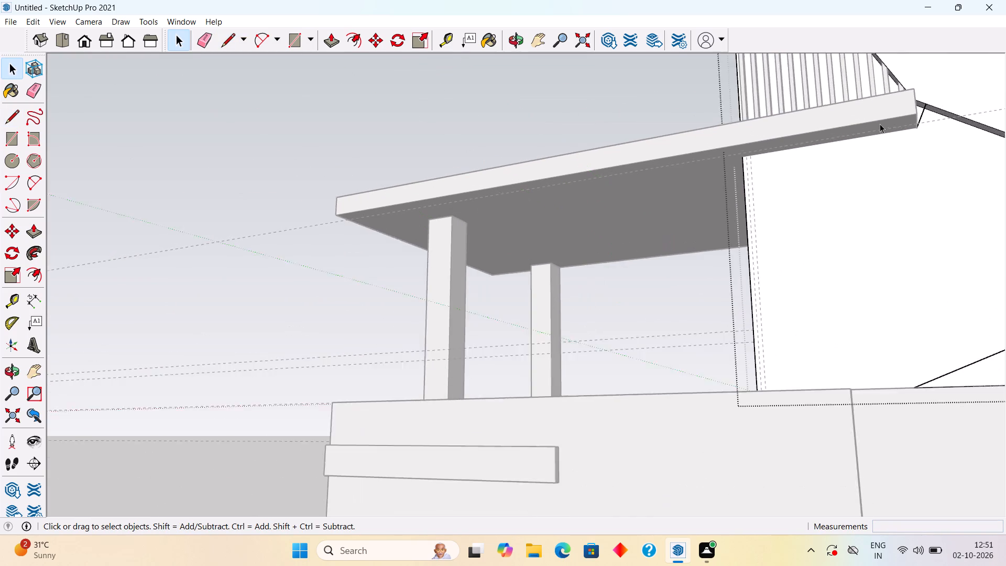
pyautogui.scroll(1, 880, 124)
pyautogui.scroll(4, 952, 134)
pyautogui.scroll(1, 891, 129)
pyautogui.moveTo(885, 122); pyautogui.dragTo(869, 82, button='middle')
pyautogui.scroll(-2, 869, 82)
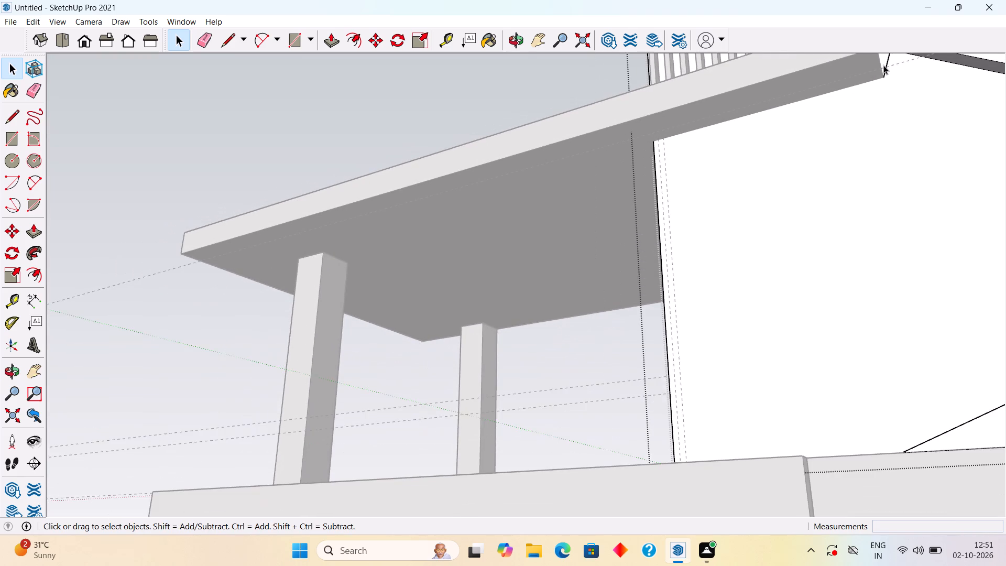
pyautogui.scroll(-3, 883, 64)
pyautogui.moveTo(894, 83); pyautogui.dragTo(883, 156, button='middle')
pyautogui.scroll(6, 912, 104)
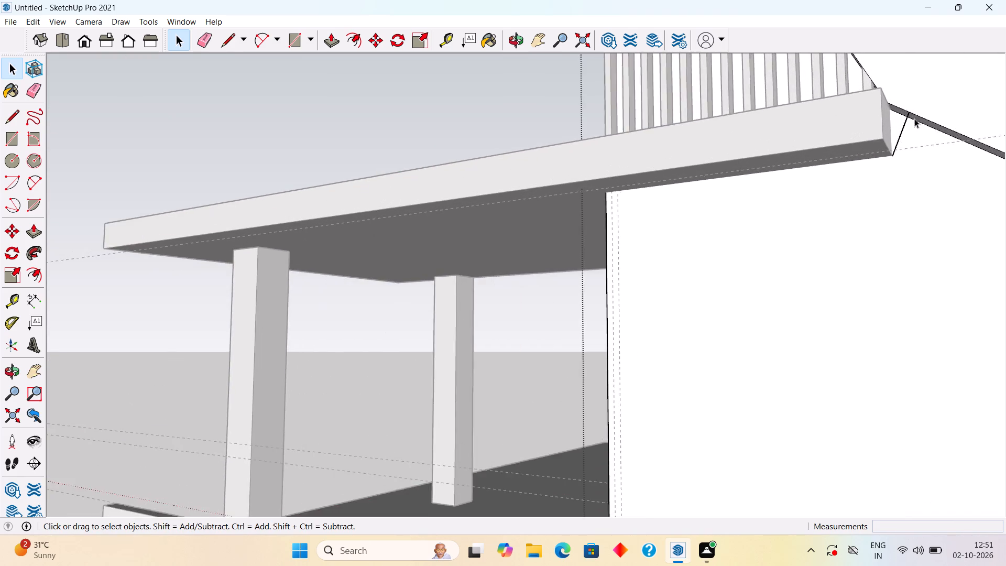
pyautogui.scroll(3, 914, 118)
pyautogui.moveTo(914, 118); pyautogui.dragTo(869, 134, button='middle')
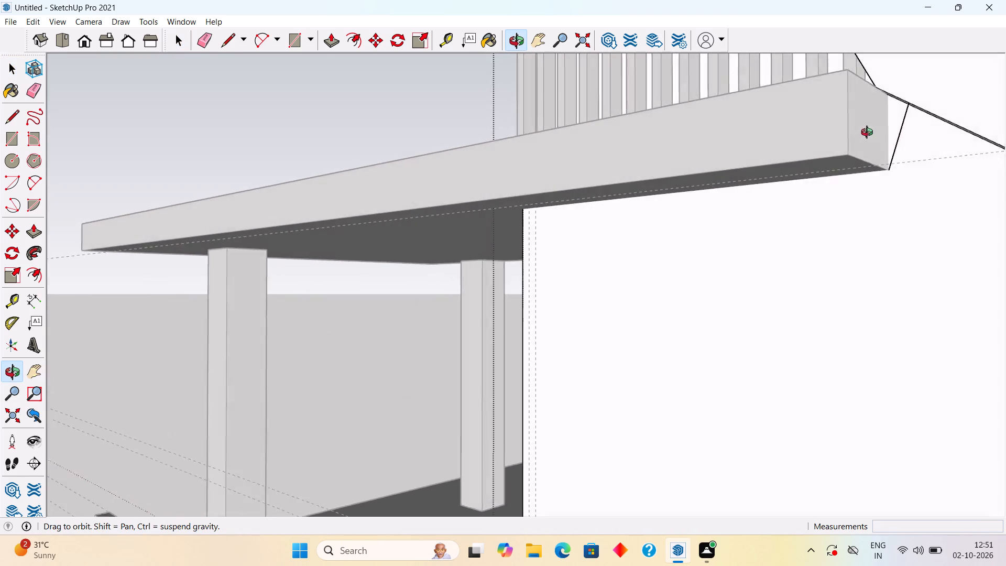
pyautogui.moveTo(869, 134); pyautogui.dragTo(893, 111, button='middle')
pyautogui.click(899, 114)
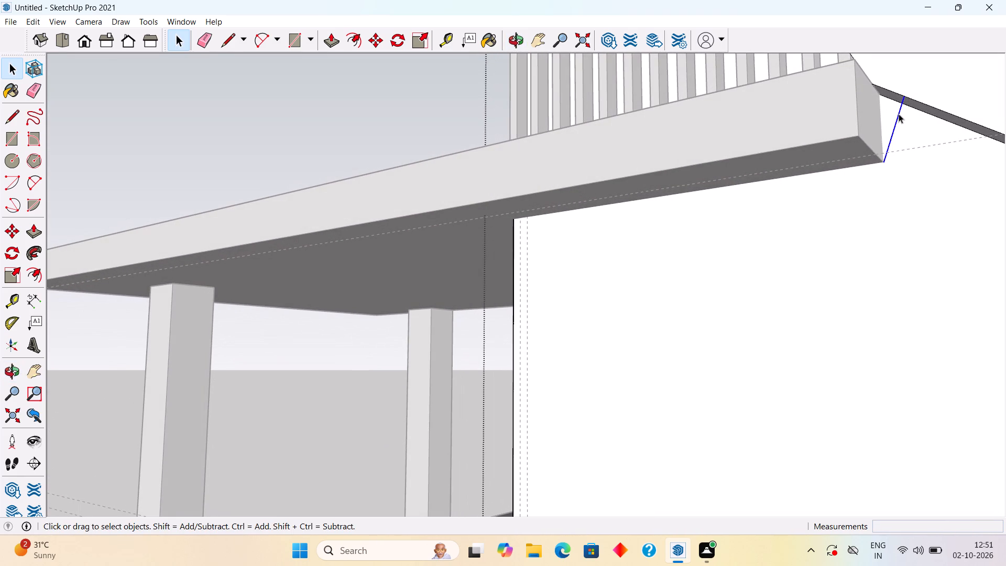
pyautogui.press('Delete')
# Redraw the dividing line down the canopy slab's end edge, from the recess's sloped edge to the slab's bottom corner.
pyautogui.moveTo(881, 105); pyautogui.dragTo(841, 115, button='middle')
pyautogui.scroll(11, 872, 91)
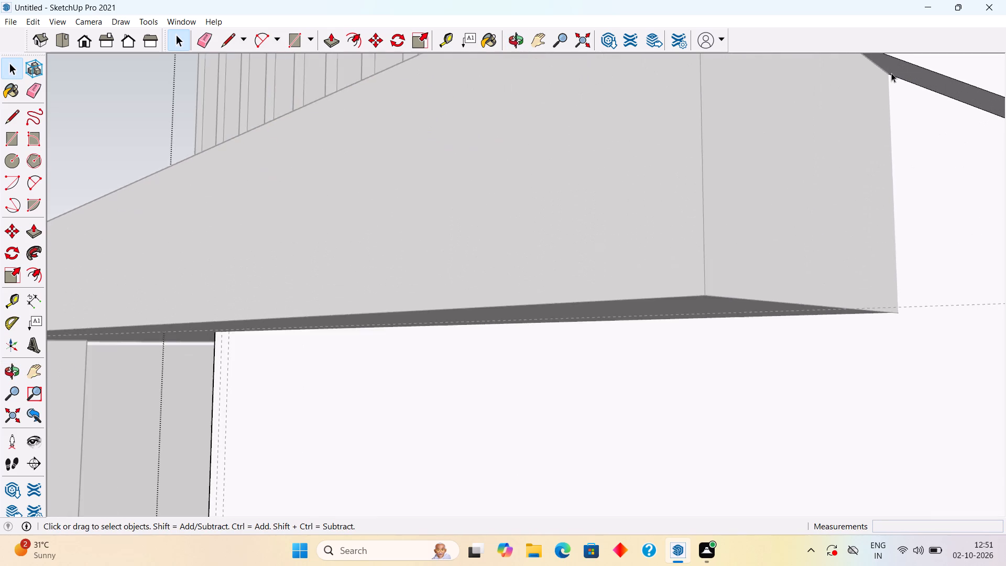
pyautogui.scroll(9, 891, 73)
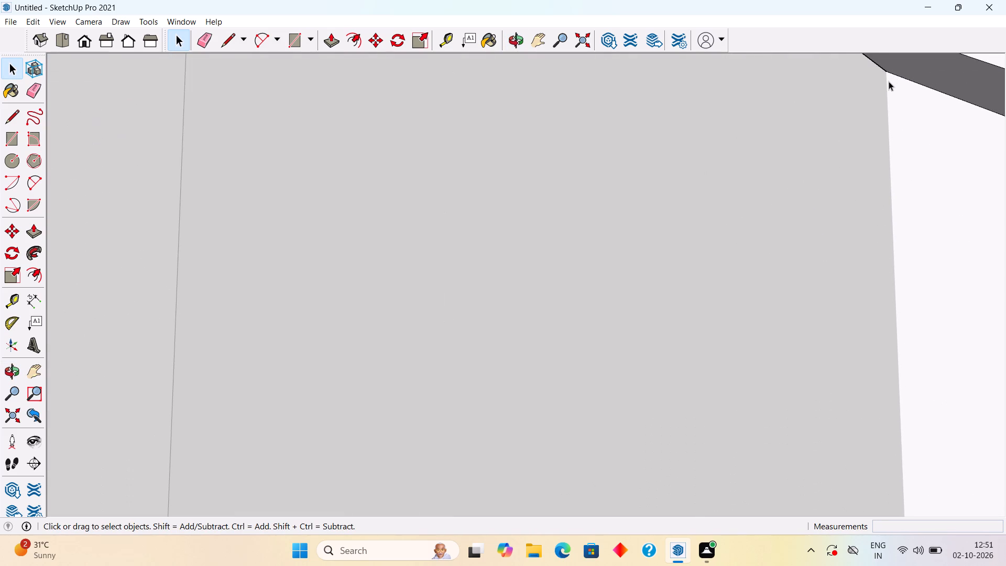
pyautogui.press('l')
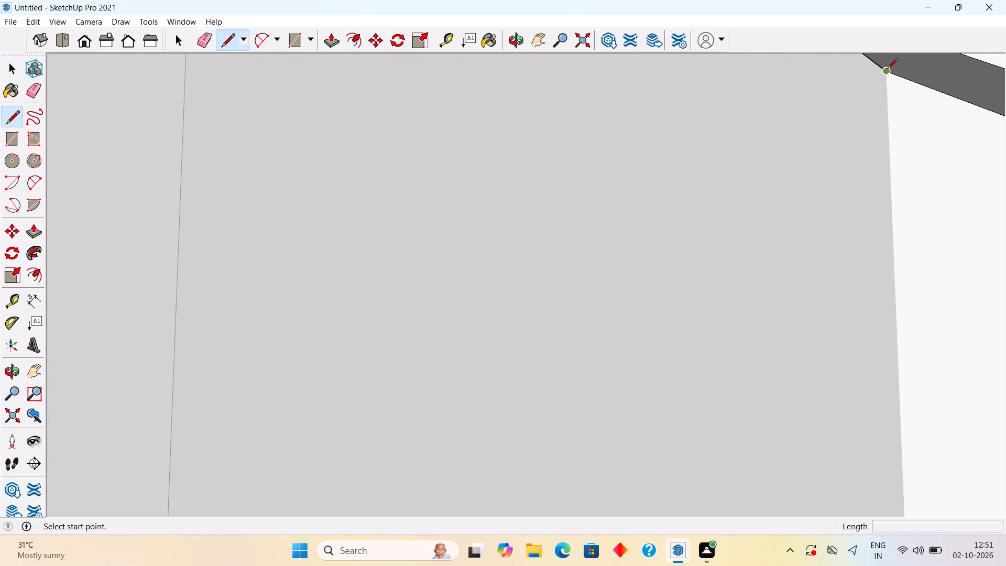
pyautogui.click(887, 70)
pyautogui.scroll(-9, 910, 357)
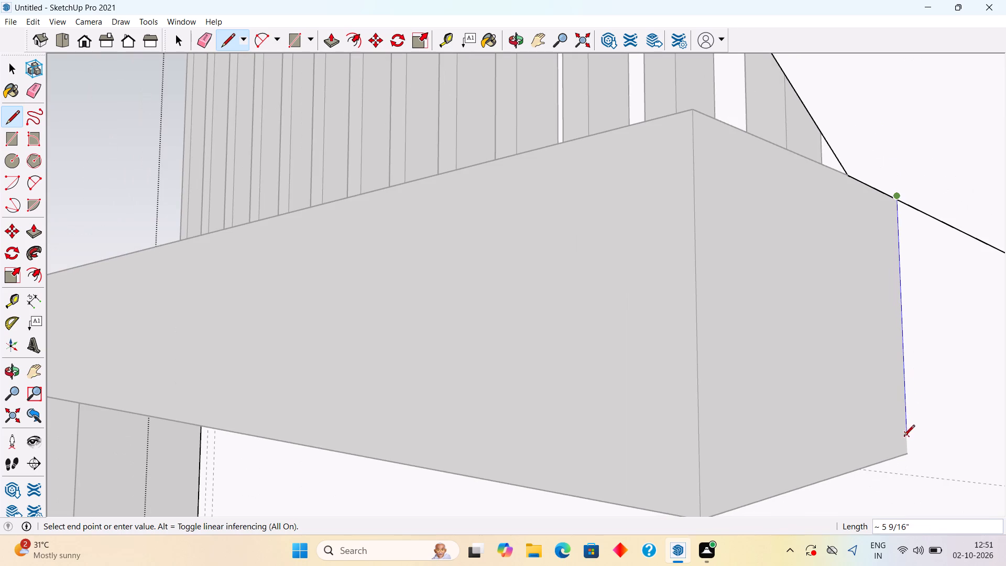
pyautogui.click(914, 452)
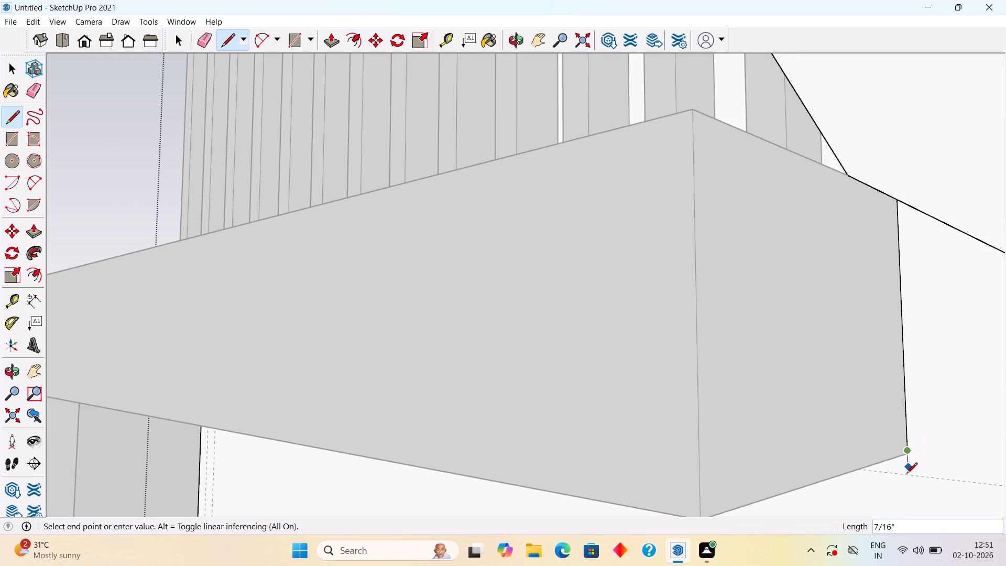
pyautogui.moveTo(884, 486); pyautogui.dragTo(891, 370, button='middle')
pyautogui.scroll(4, 931, 455)
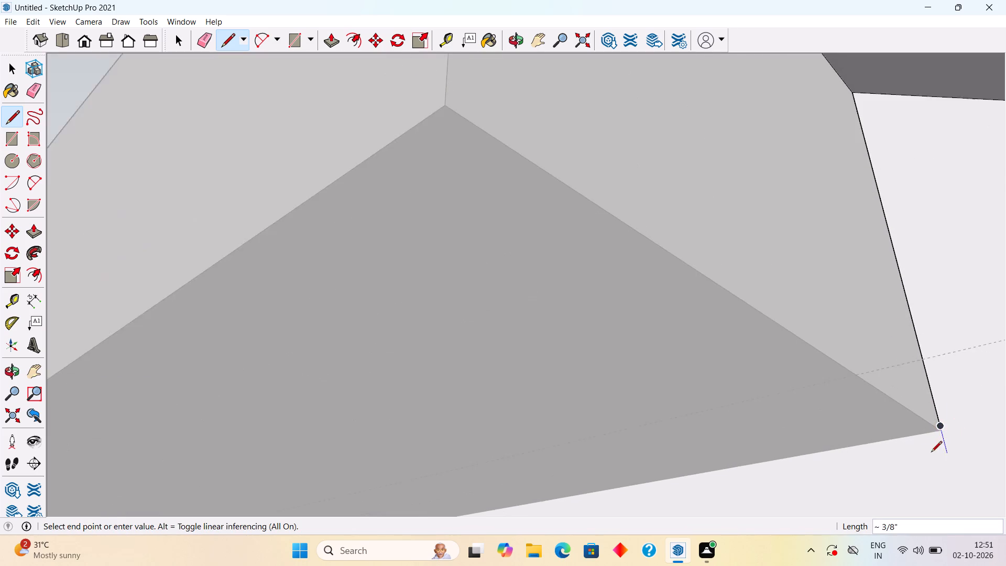
pyautogui.scroll(7, 931, 453)
pyautogui.scroll(18, 946, 427)
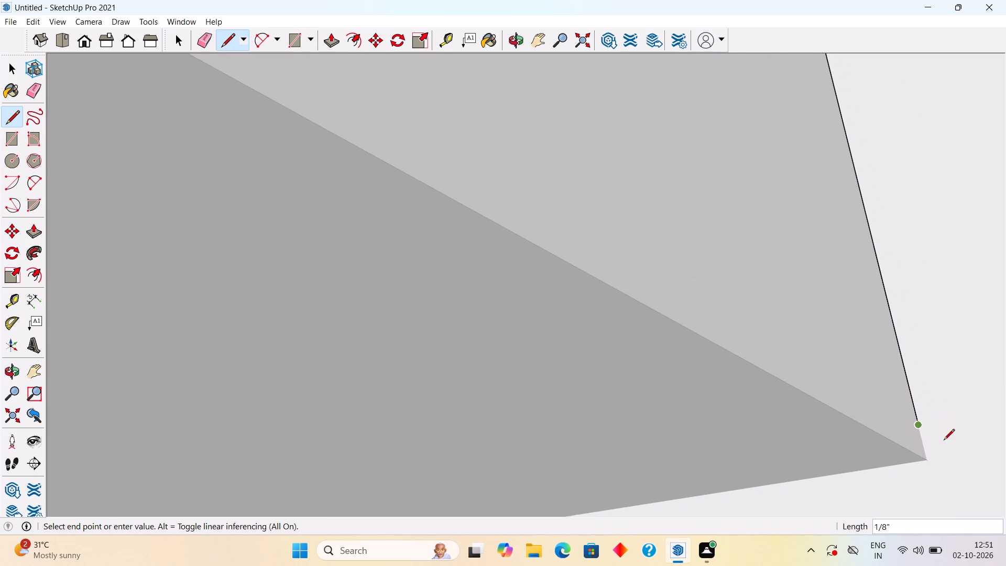
pyautogui.scroll(3, 944, 441)
pyautogui.click(925, 466)
# Continue the line about 3' 3 3/4" along the canopy slab's underside to the wall's outer edge.
pyautogui.scroll(-2, 737, 528)
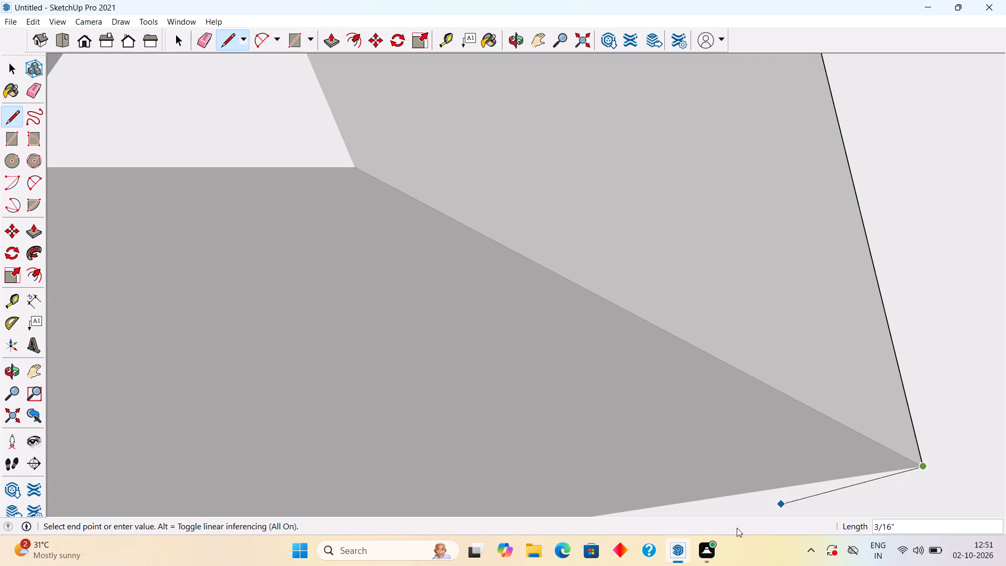
pyautogui.scroll(-12, 737, 528)
pyautogui.scroll(-18, 729, 477)
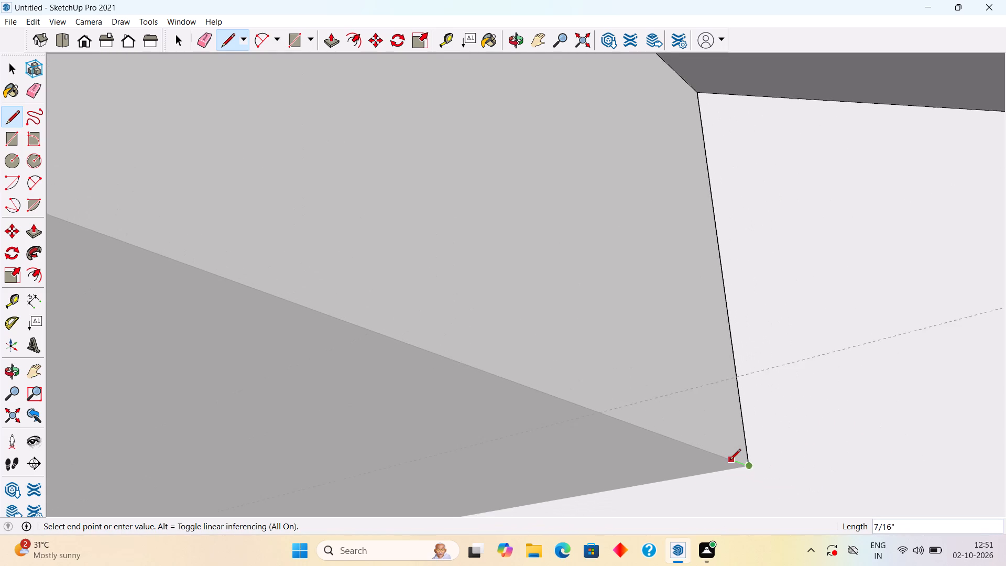
pyautogui.scroll(-12, 730, 461)
pyautogui.moveTo(485, 445); pyautogui.dragTo(624, 352, button='middle')
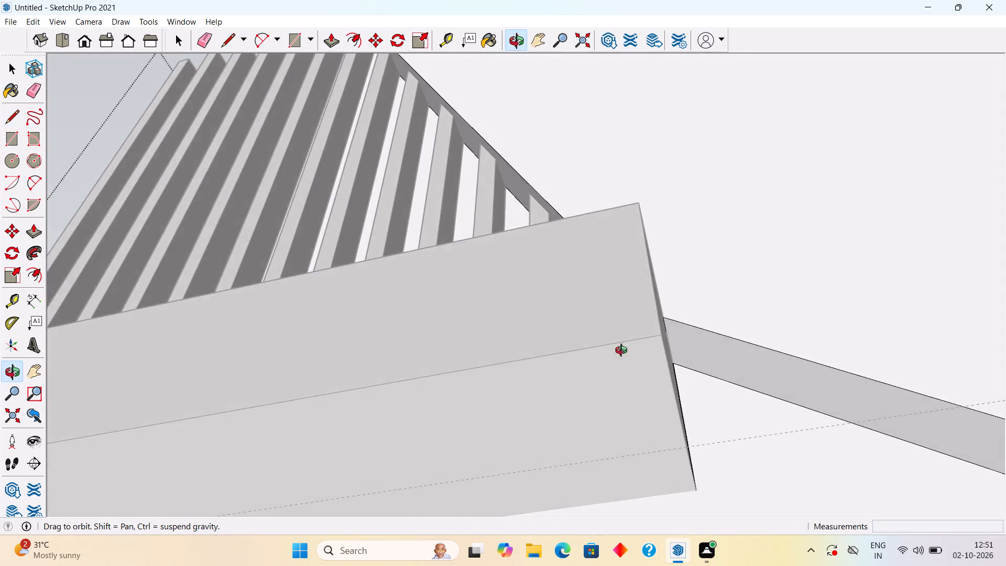
pyautogui.moveTo(624, 352); pyautogui.dragTo(621, 355, button='middle')
pyautogui.scroll(-14, 622, 354)
pyautogui.scroll(10, 236, 459)
pyautogui.scroll(10, 263, 495)
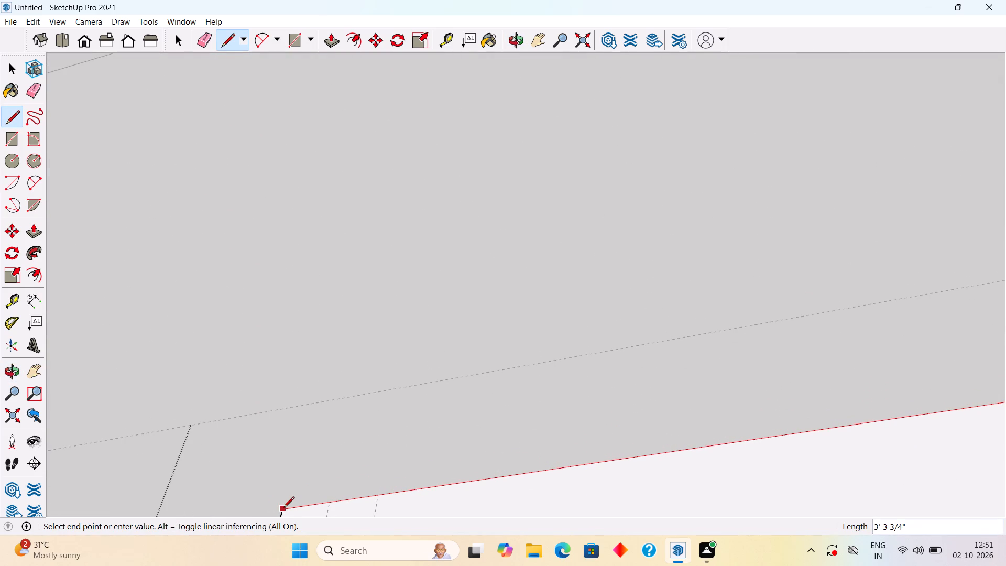
pyautogui.click(283, 509)
# Push/Pull the recessed wall face below the canopy slab outward by 2".
pyautogui.scroll(-20, 285, 504)
pyautogui.scroll(-3, 285, 504)
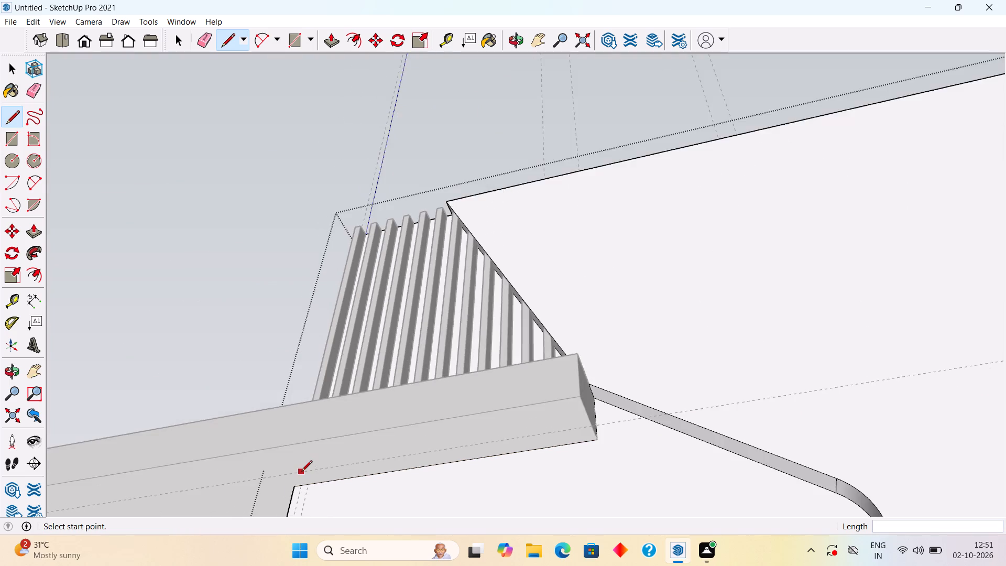
pyautogui.scroll(-20, 301, 472)
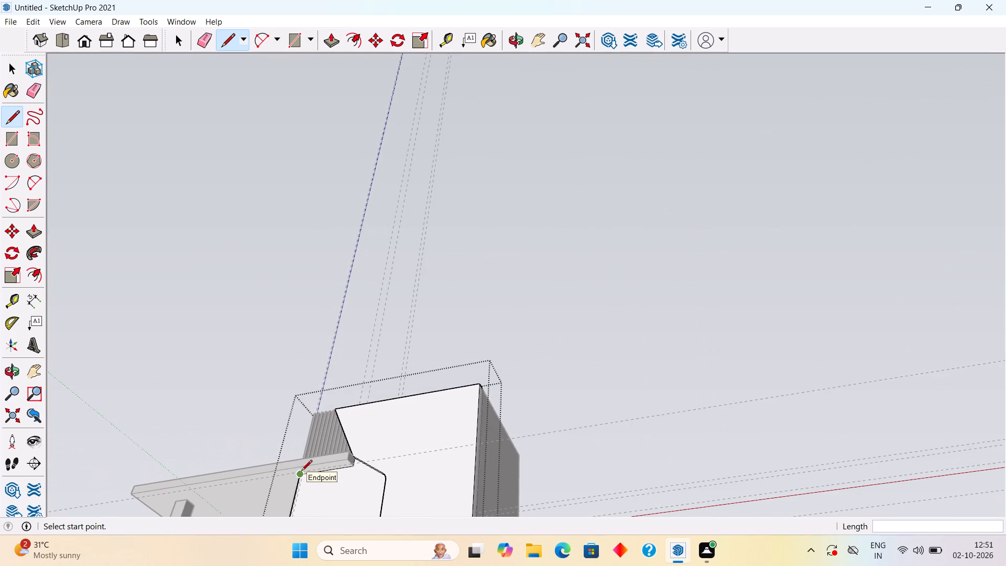
pyautogui.moveTo(301, 472); pyautogui.dragTo(351, 382, button='middle')
pyautogui.scroll(-1, 377, 347)
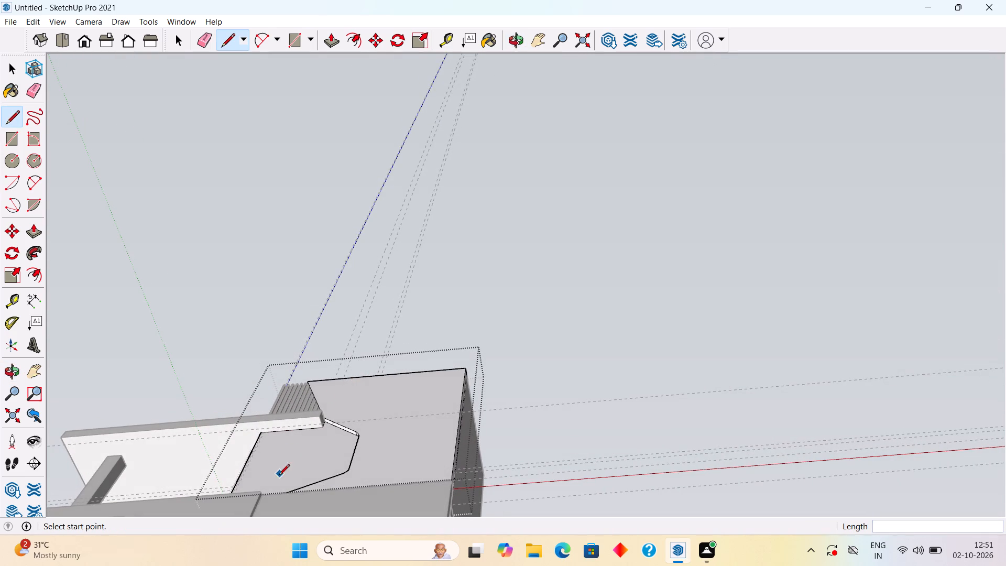
pyautogui.moveTo(279, 476); pyautogui.dragTo(278, 499, button='middle')
pyautogui.scroll(-1, 278, 499)
pyautogui.moveTo(281, 445); pyautogui.dragTo(286, 531, button='middle')
pyautogui.moveTo(295, 484); pyautogui.dragTo(303, 541, button='middle')
pyautogui.scroll(6, 296, 521)
pyautogui.scroll(9, 298, 471)
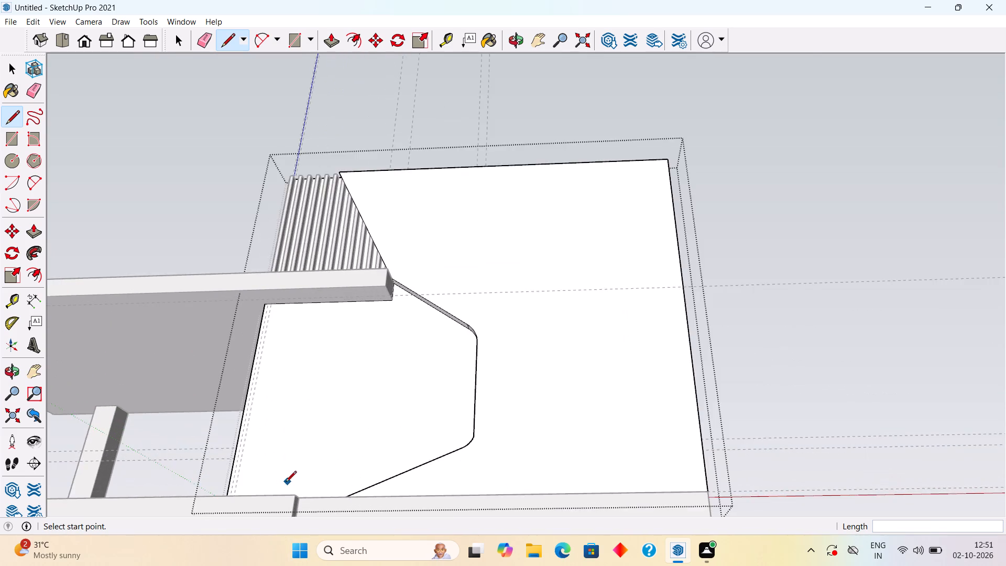
pyautogui.scroll(5, 286, 483)
pyautogui.moveTo(254, 465); pyautogui.dragTo(490, 459, button='middle')
pyautogui.moveTo(430, 275); pyautogui.dragTo(383, 436, button='middle')
pyautogui.scroll(-5, 385, 444)
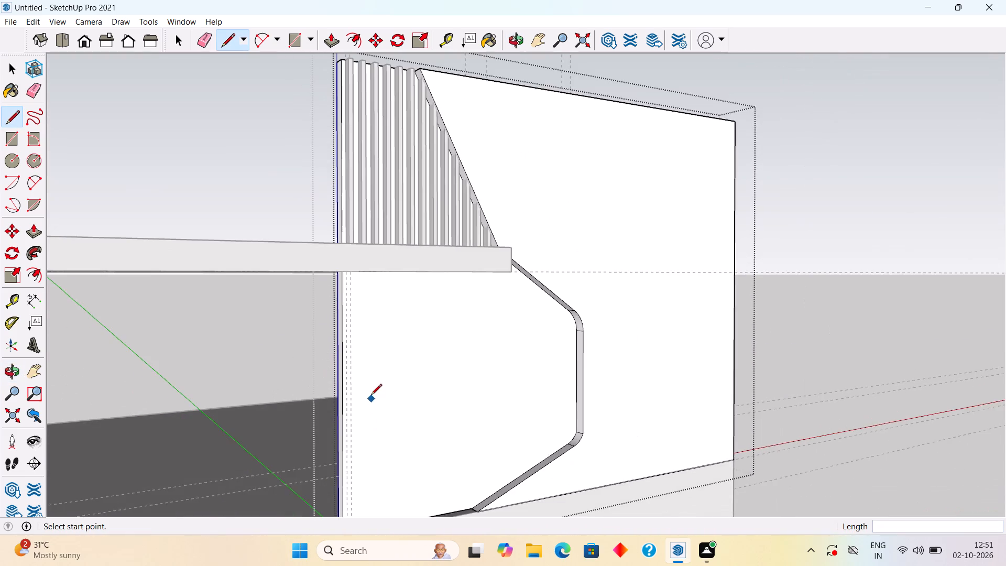
pyautogui.scroll(-4, 371, 396)
pyautogui.press('space')
pyautogui.click(380, 391)
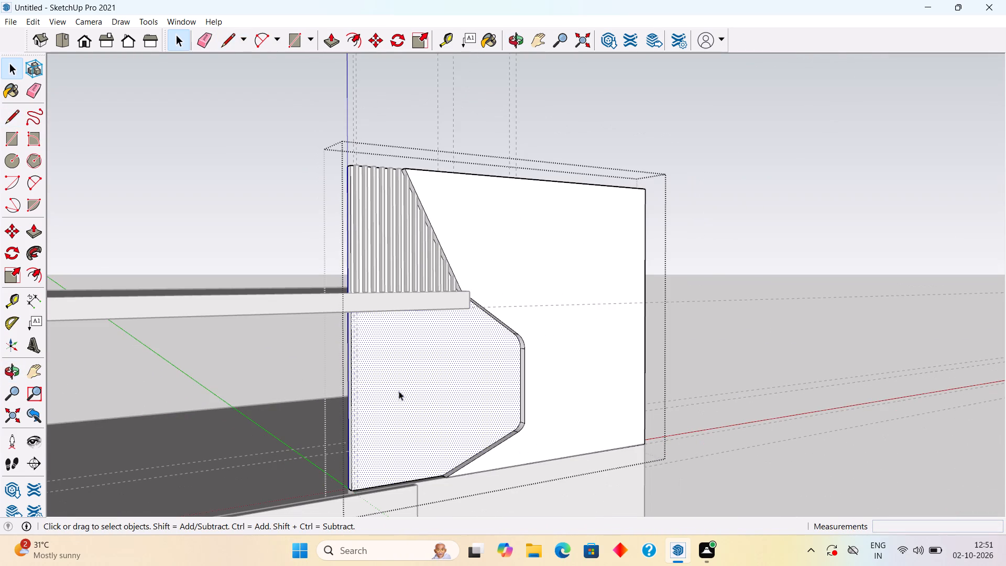
pyautogui.press('p')
pyautogui.click(407, 390)
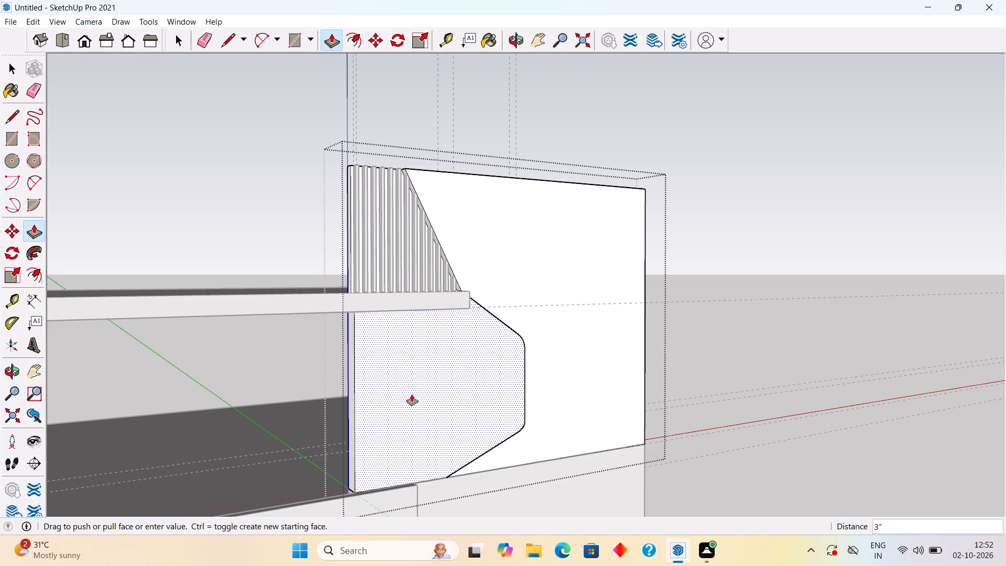
pyautogui.write('2"')
pyautogui.press('Return')
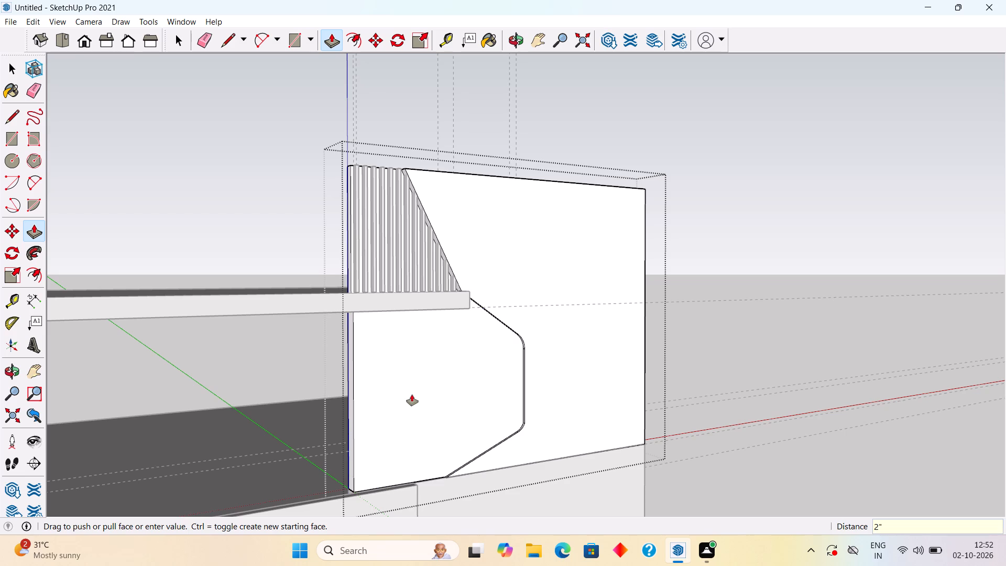
# Group the pulled face below the canopy slab with its bounding edges and close the top wall group.
pyautogui.press('space')
pyautogui.click(413, 395)
pyautogui.doubleClick(413, 395)
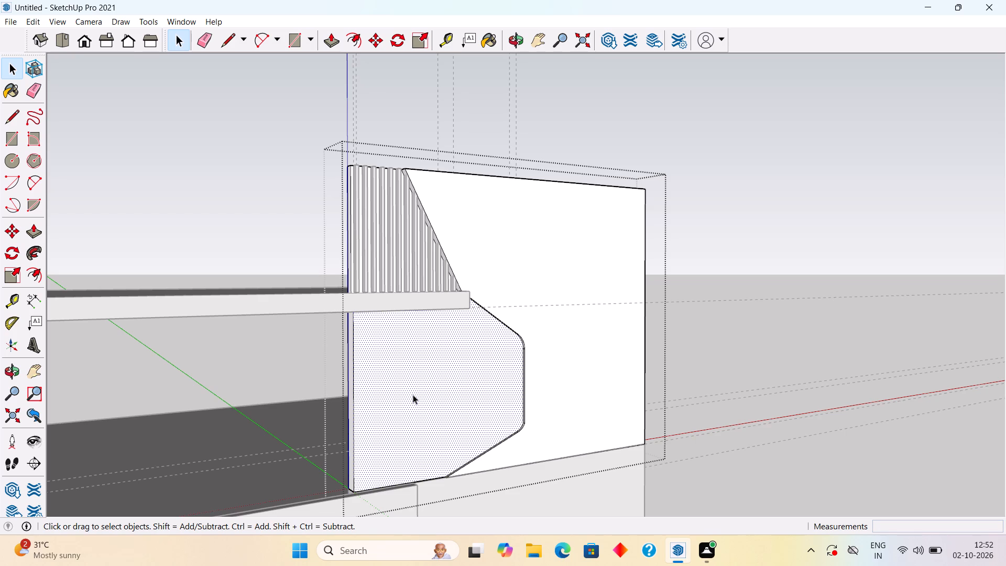
pyautogui.rightClick(413, 395)
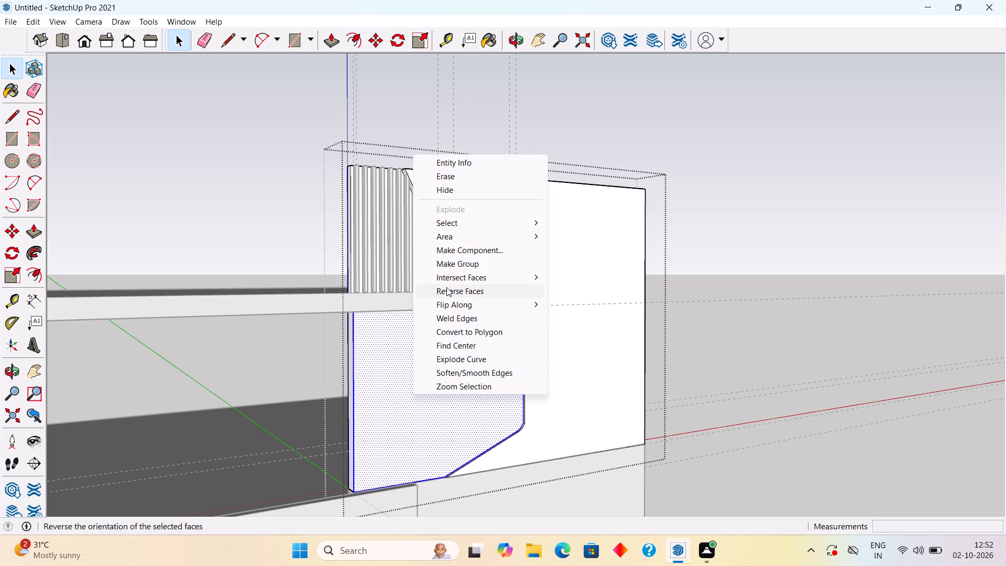
pyautogui.click(453, 265)
pyautogui.click(532, 136)
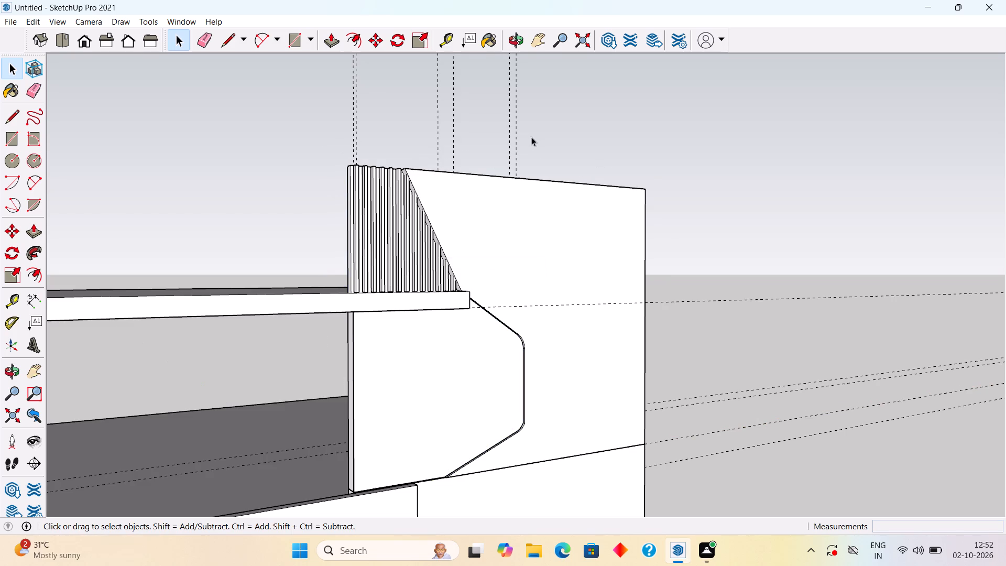
# Examine the top wall, canopy and the full front elevation from several angles.
pyautogui.moveTo(573, 149); pyautogui.dragTo(438, 197, button='middle')
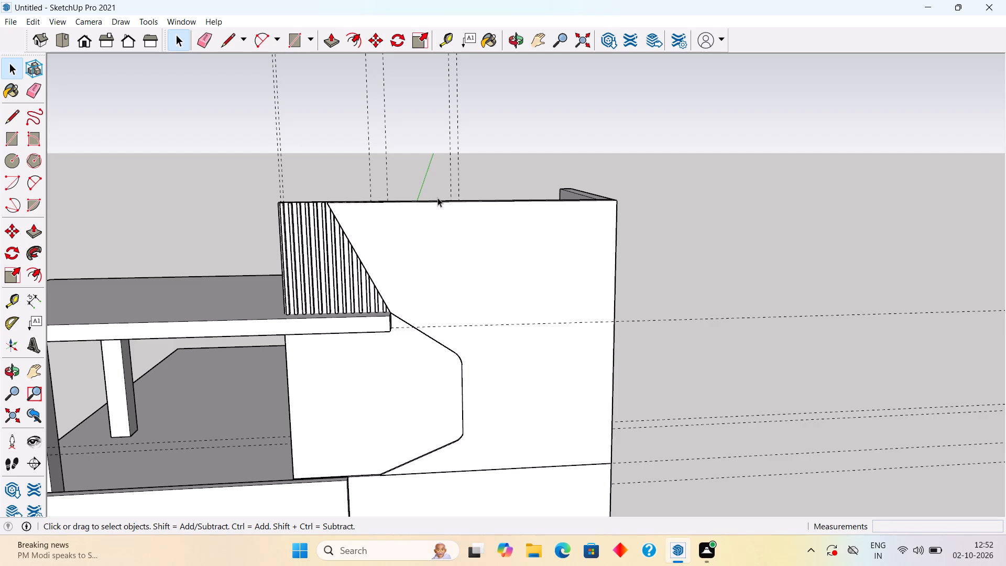
pyautogui.scroll(-9, 438, 198)
pyautogui.scroll(-3, 444, 293)
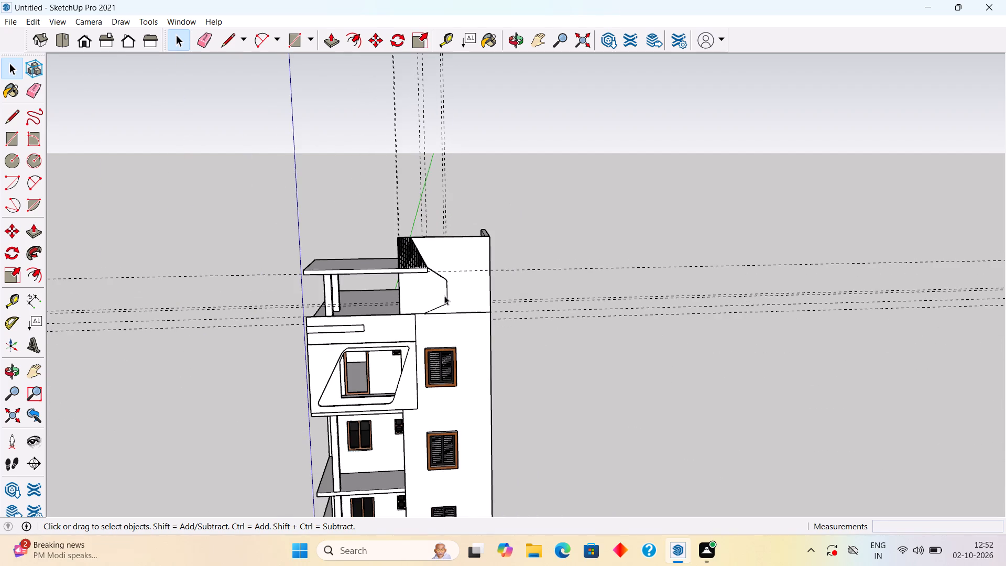
pyautogui.moveTo(435, 404); pyautogui.dragTo(406, 323, button='middle')
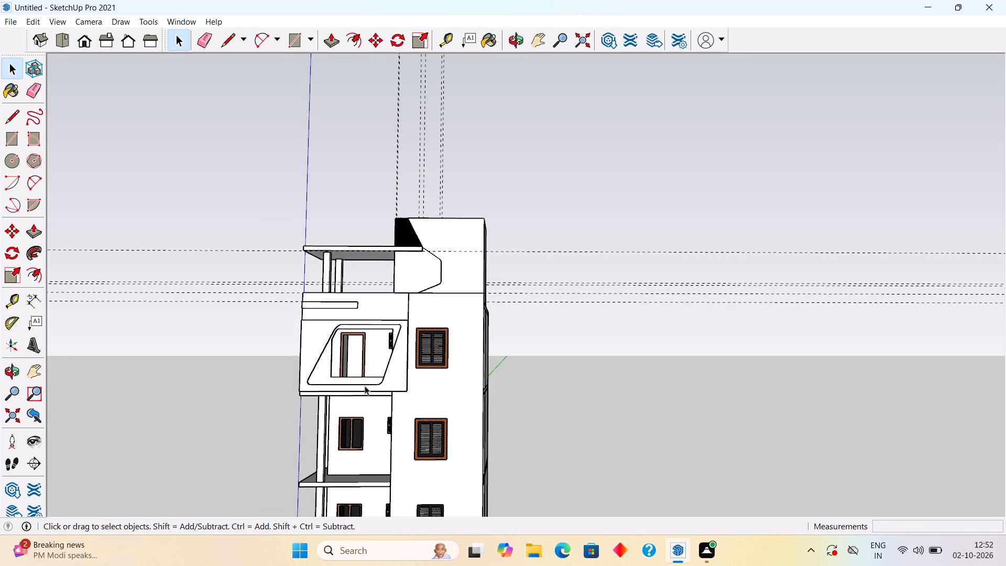
pyautogui.moveTo(447, 284); pyautogui.dragTo(354, 374, button='middle')
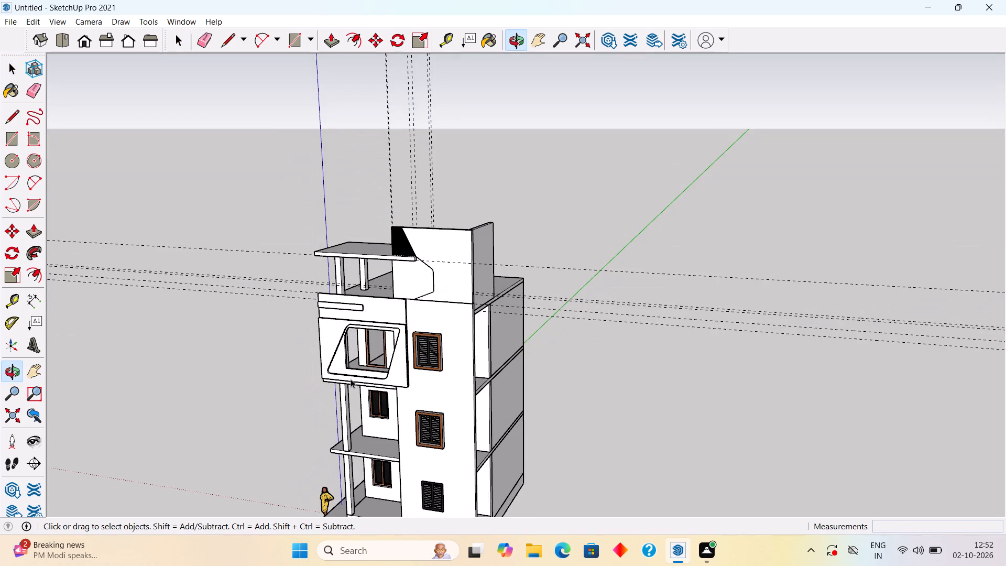
pyautogui.scroll(6, 460, 270)
pyautogui.moveTo(458, 273); pyautogui.dragTo(396, 315, button='middle')
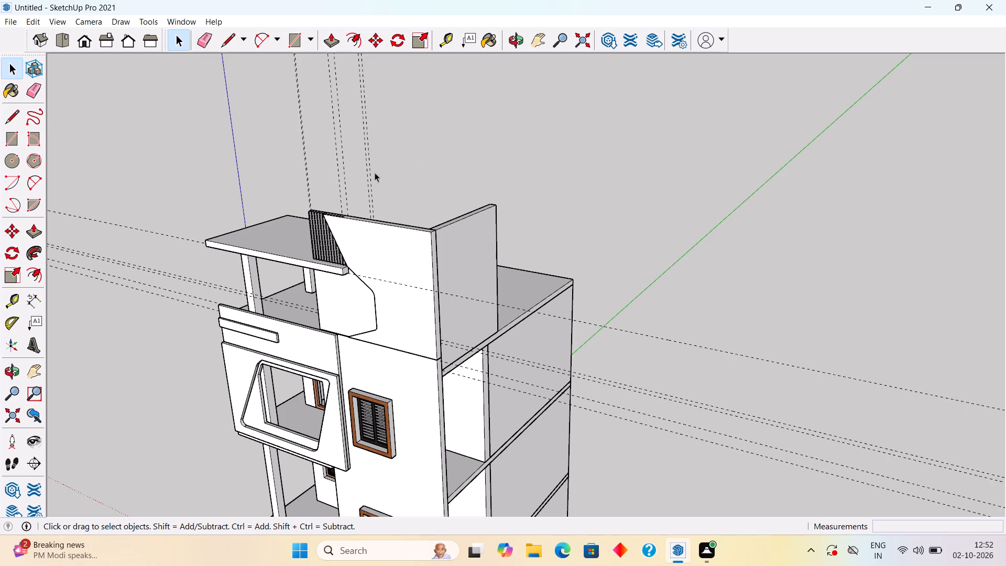
pyautogui.scroll(-5, 321, 291)
pyautogui.moveTo(404, 323); pyautogui.dragTo(548, 113, button='middle')
pyautogui.scroll(-3, 548, 110)
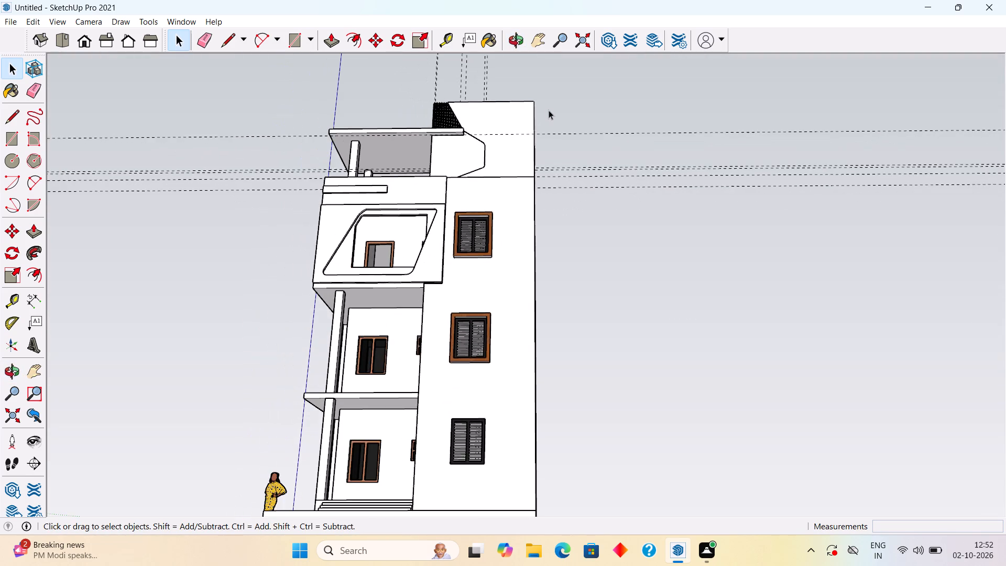
# Delete all construction guides from the model.
pyautogui.moveTo(249, 113); pyautogui.dragTo(318, 253, button='middle')
pyautogui.scroll(-1, 244, 116)
pyautogui.scroll(1, 312, 249)
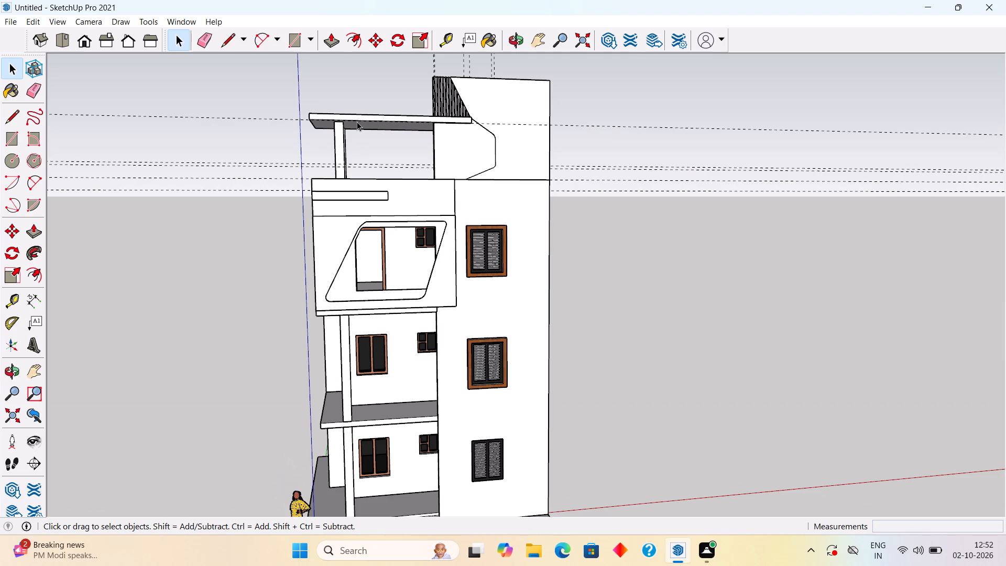
pyautogui.scroll(-2, 409, 166)
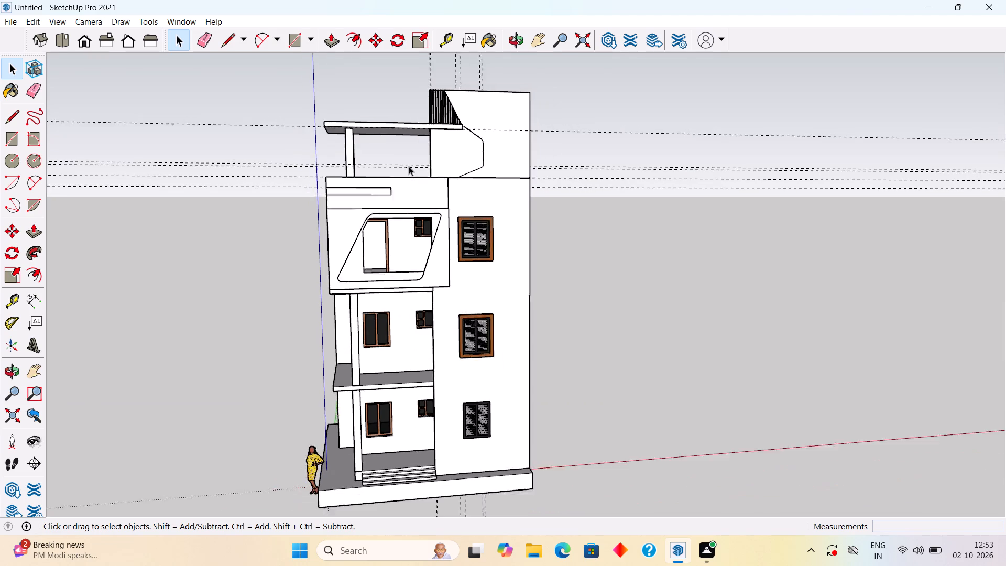
pyautogui.scroll(-2, 409, 166)
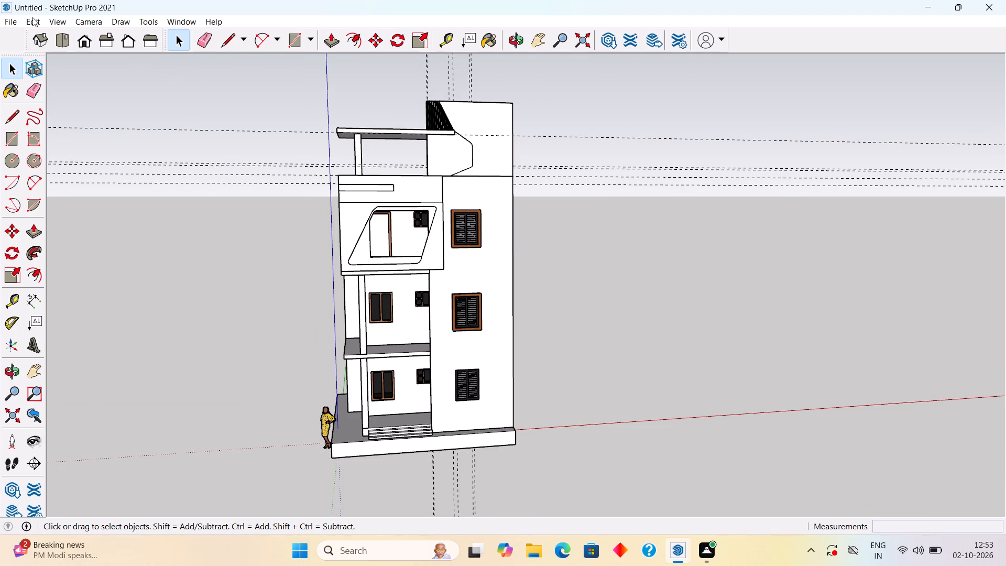
pyautogui.click(32, 17)
pyautogui.click(75, 135)
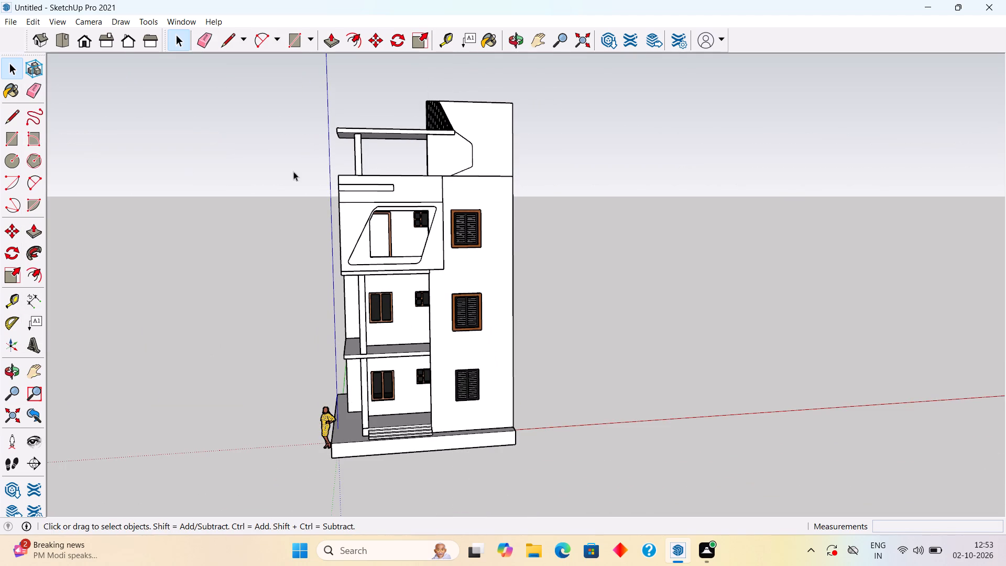
# Examine the top floor and the slanted balcony opening below it from the front, the side and inside.
pyautogui.moveTo(486, 172); pyautogui.dragTo(382, 209, button='middle')
pyautogui.scroll(4, 414, 94)
pyautogui.scroll(2, 454, 163)
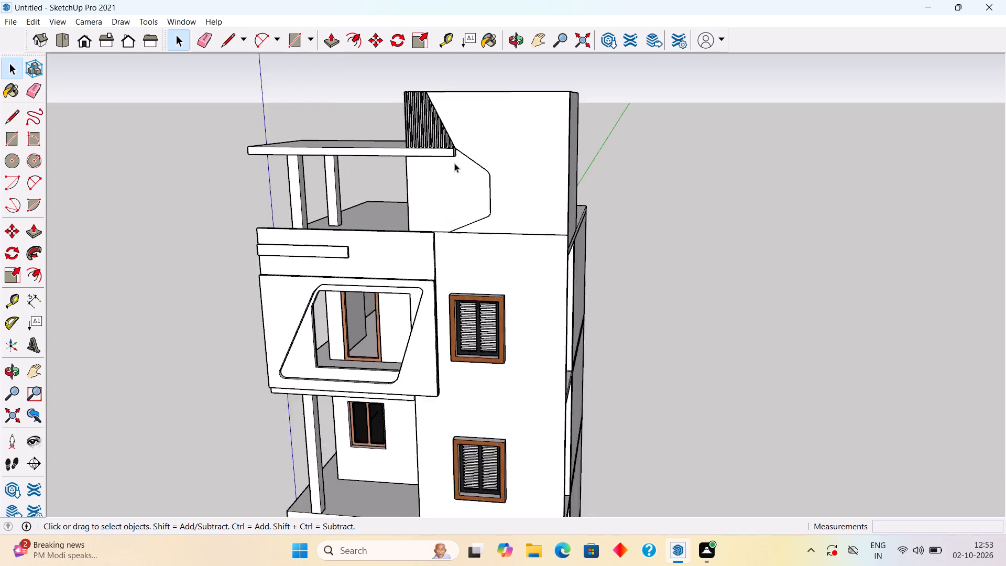
pyautogui.scroll(4, 454, 163)
pyautogui.moveTo(455, 159); pyautogui.dragTo(568, 159, button='middle')
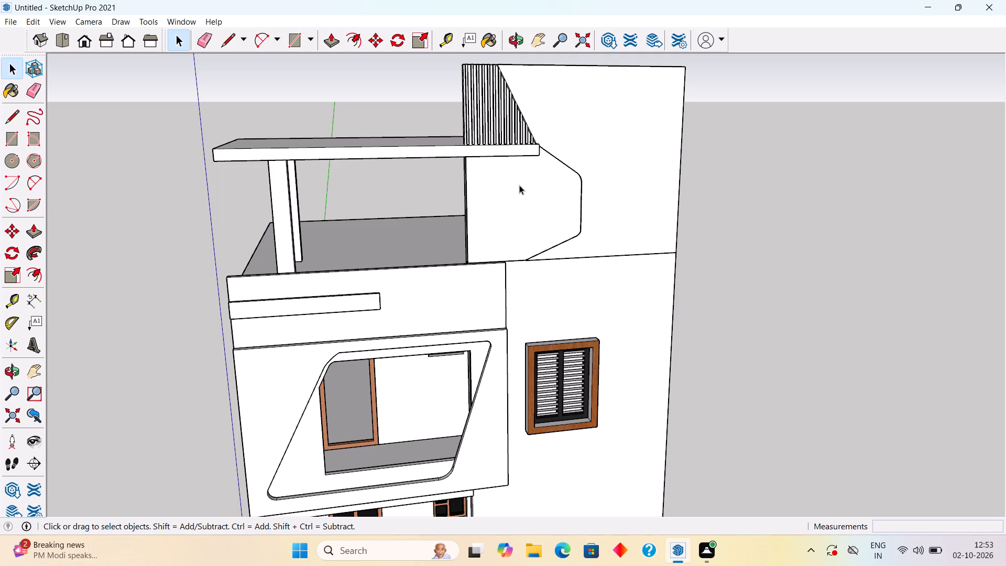
pyautogui.scroll(-4, 526, 253)
pyautogui.scroll(-3, 531, 313)
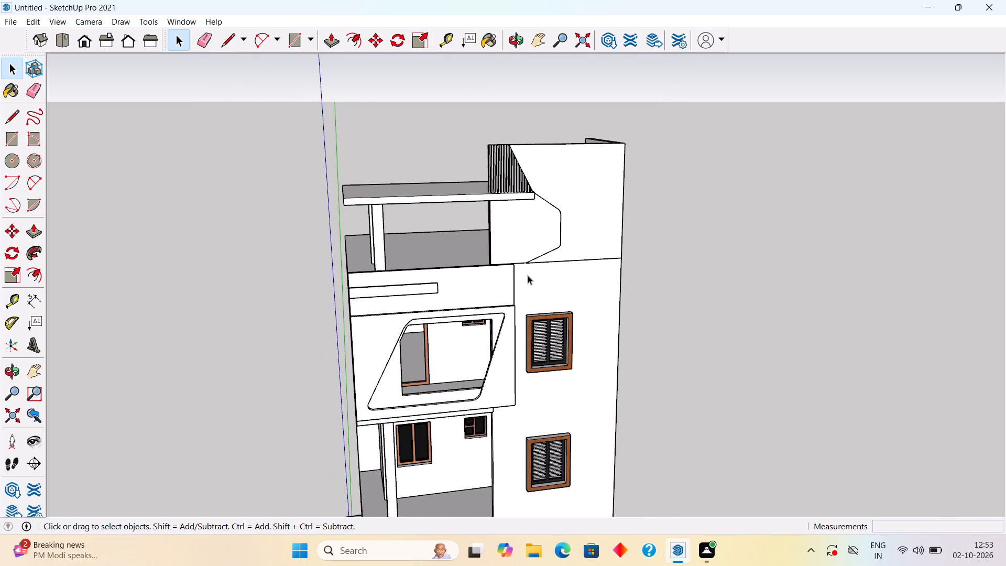
pyautogui.scroll(-2, 528, 275)
pyautogui.moveTo(510, 363); pyautogui.dragTo(472, 357, button='middle')
pyautogui.scroll(3, 476, 350)
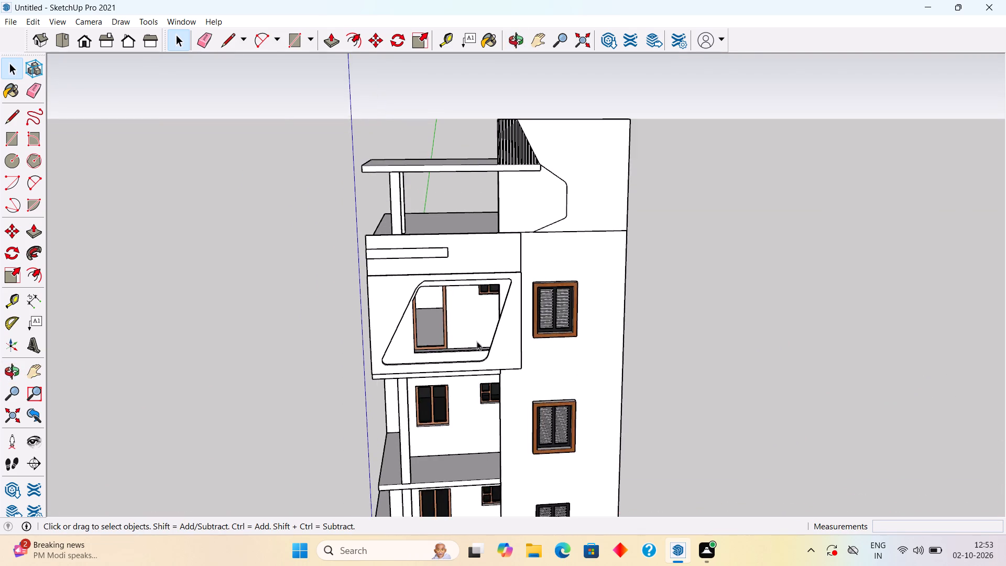
pyautogui.scroll(10, 477, 342)
pyautogui.moveTo(478, 371); pyautogui.dragTo(587, 458, button='middle')
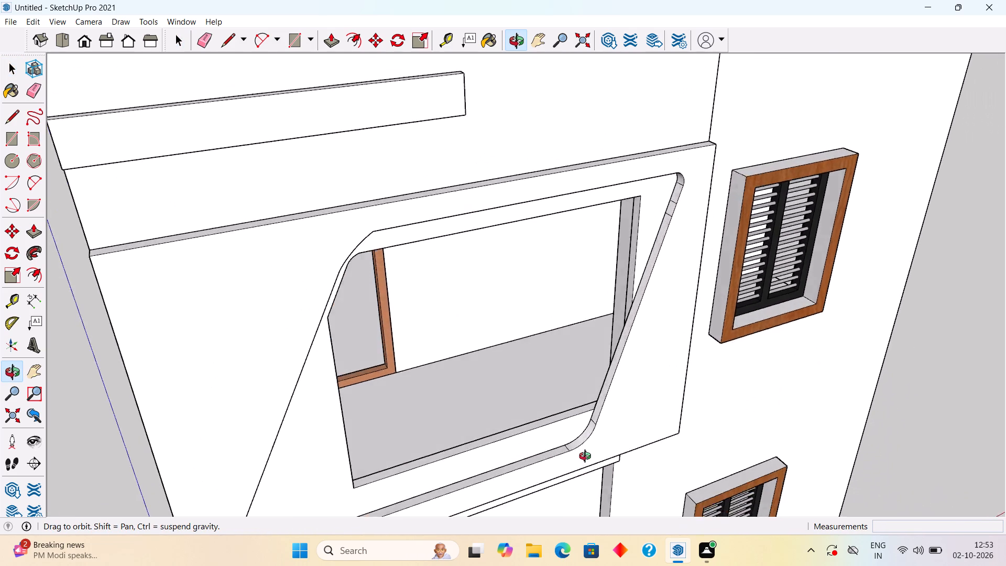
pyautogui.moveTo(587, 458); pyautogui.dragTo(529, 424, button='middle')
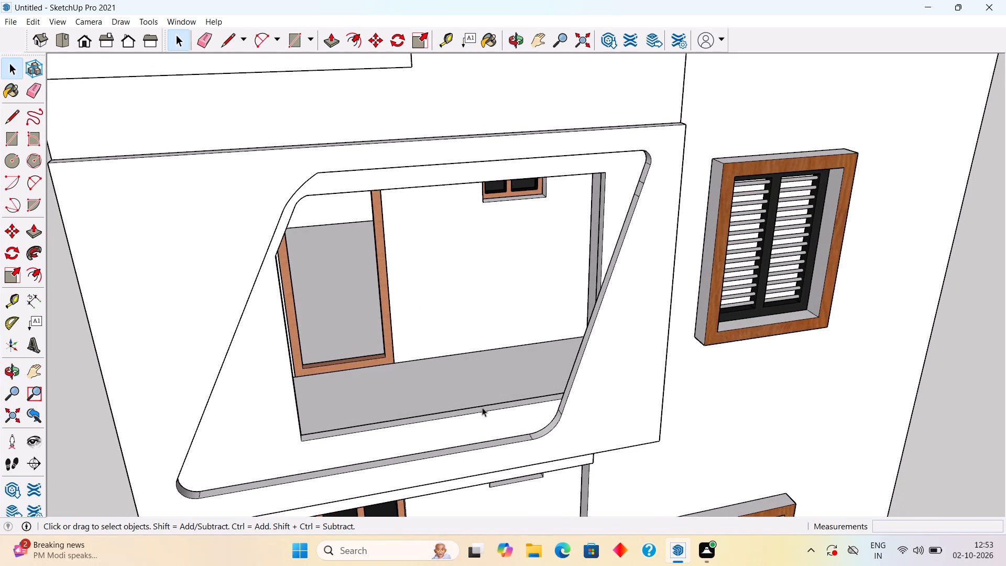
pyautogui.moveTo(506, 391); pyautogui.dragTo(706, 368, button='middle')
pyautogui.moveTo(541, 379); pyautogui.dragTo(590, 379, button='middle')
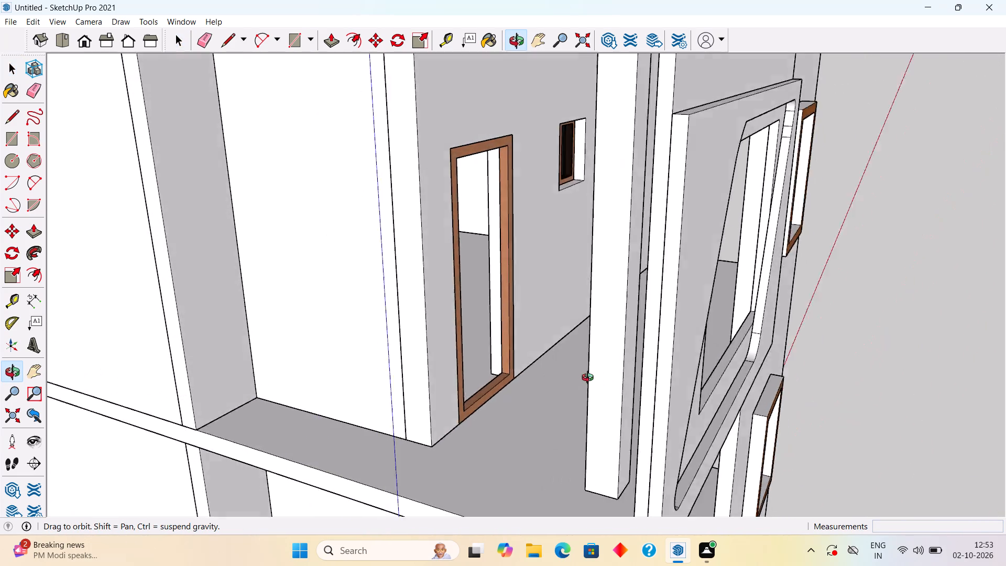
pyautogui.moveTo(590, 379); pyautogui.dragTo(653, 409, button='middle')
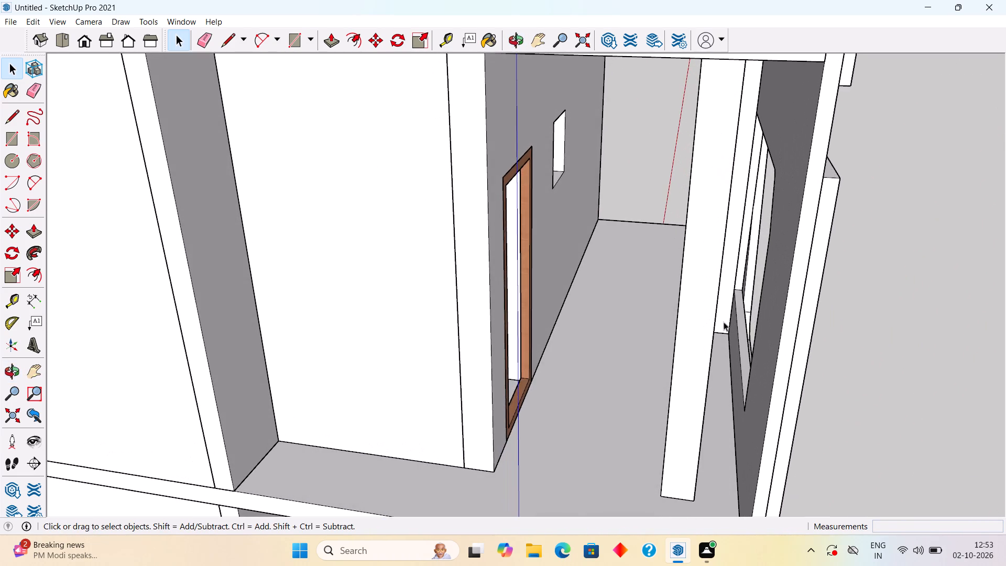
pyautogui.scroll(3, 727, 300)
pyautogui.moveTo(751, 268); pyautogui.dragTo(754, 284, button='middle')
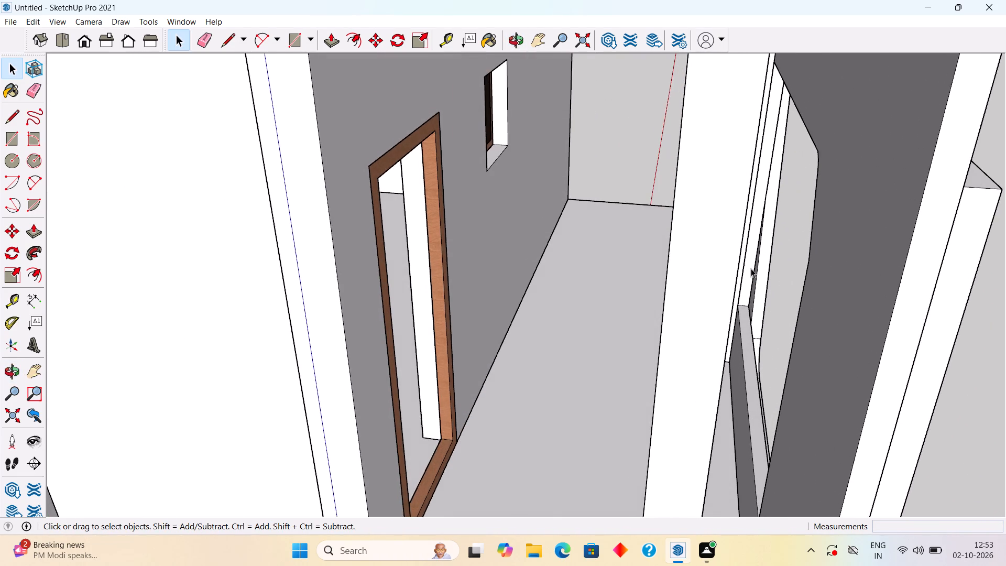
pyautogui.scroll(3, 751, 268)
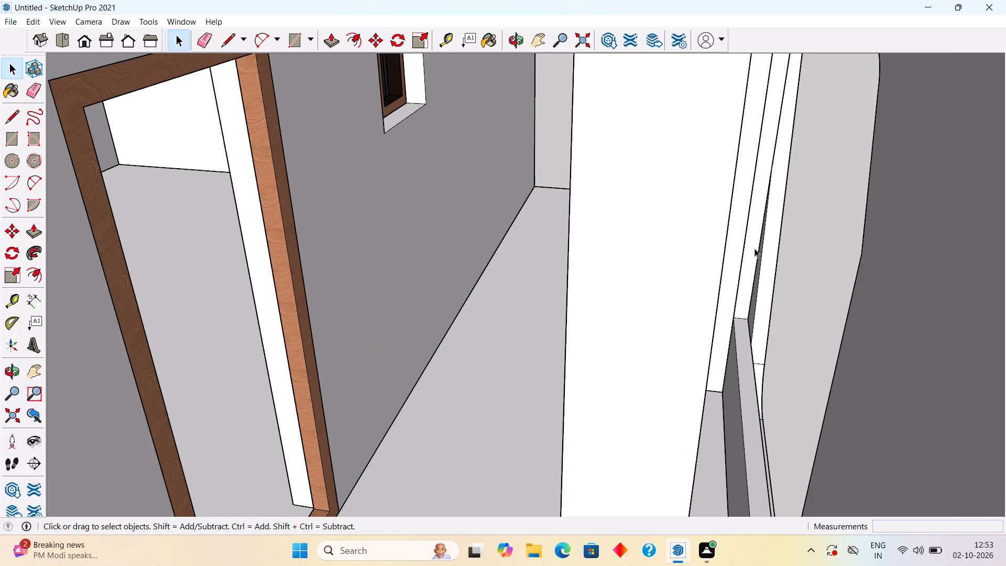
pyautogui.moveTo(699, 235); pyautogui.dragTo(566, 210, button='middle')
pyautogui.scroll(-7, 566, 210)
pyautogui.moveTo(789, 292); pyautogui.dragTo(573, 264, button='middle')
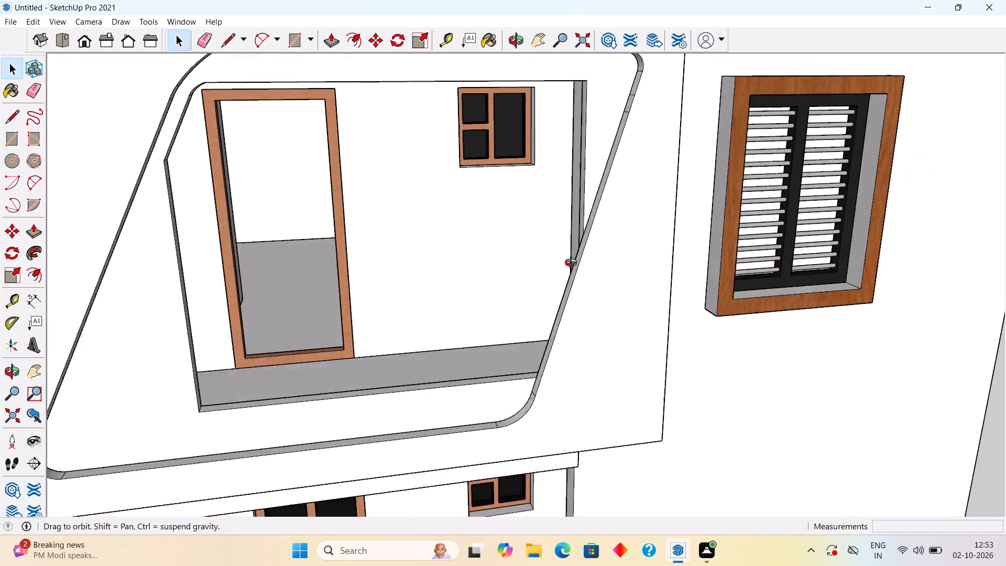
pyautogui.moveTo(573, 264); pyautogui.dragTo(621, 286, button='middle')
pyautogui.scroll(-2, 621, 286)
pyautogui.moveTo(353, 325); pyautogui.dragTo(285, 303, button='middle')
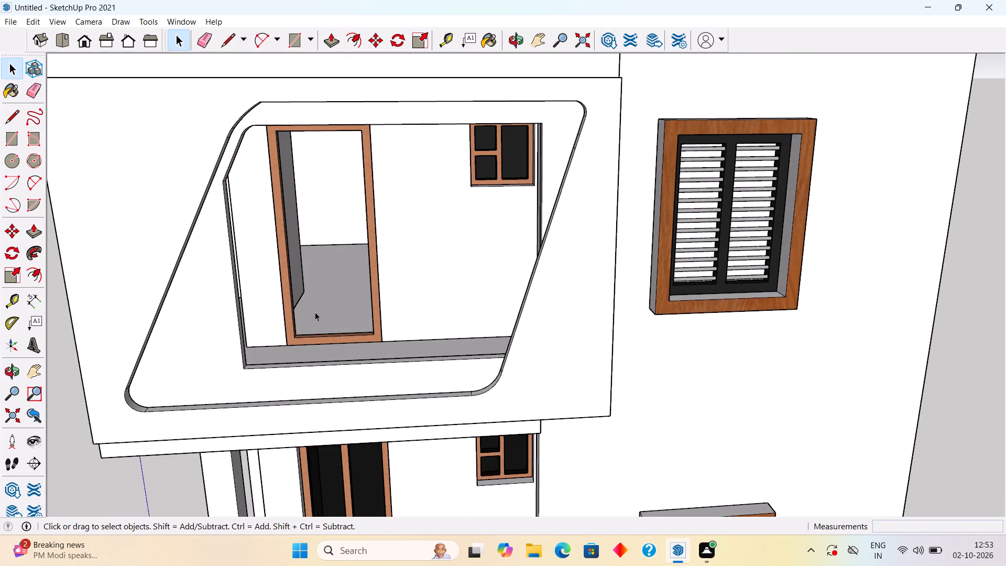
pyautogui.scroll(3, 316, 312)
pyautogui.scroll(-2, 315, 314)
pyautogui.moveTo(196, 358); pyautogui.dragTo(117, 345, button='middle')
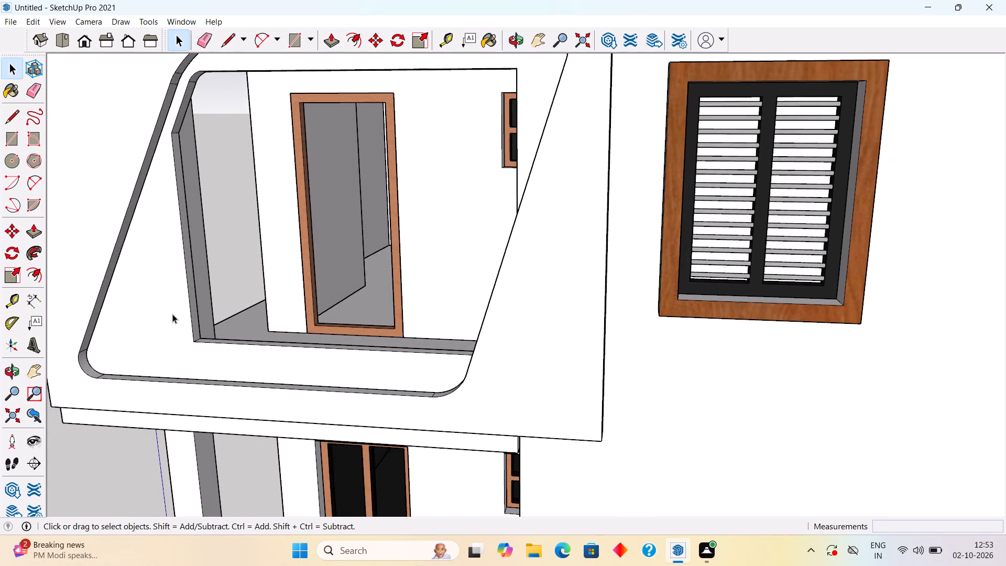
# Place a horizontal guide 2' above the bottom edge of the slanted balcony opening.
pyautogui.scroll(3, 192, 286)
pyautogui.press('t')
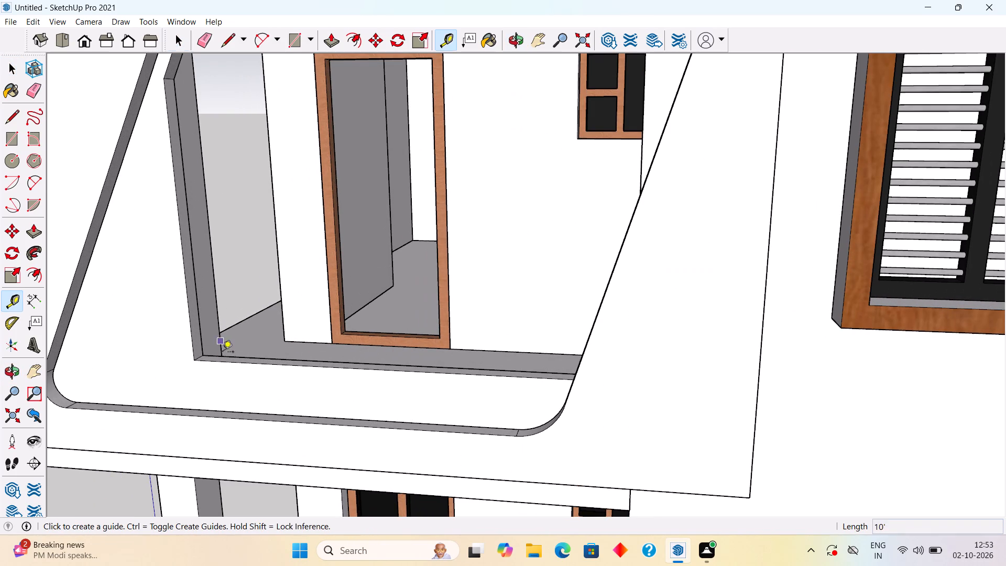
pyautogui.click(233, 362)
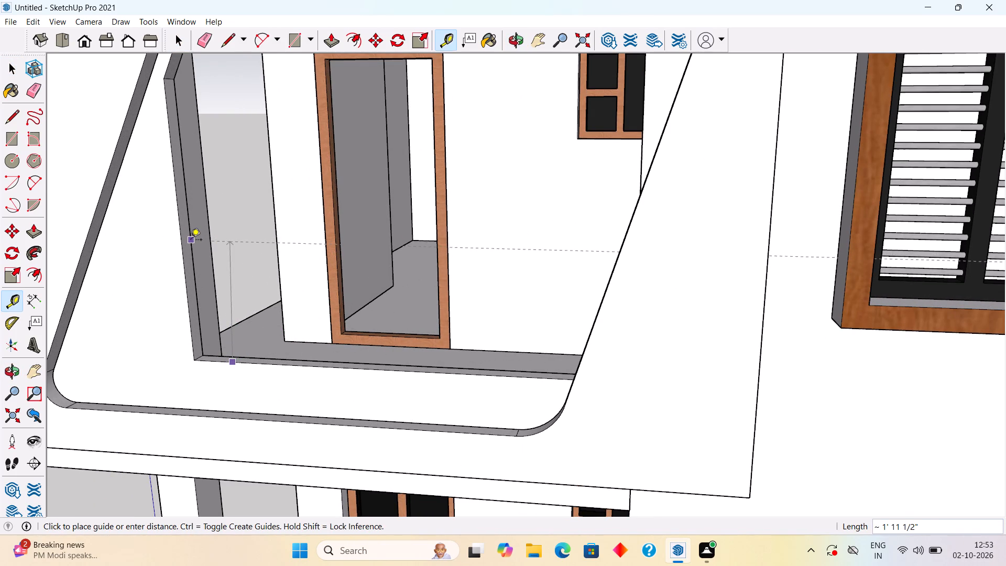
pyautogui.write("2'")
pyautogui.press('Return')
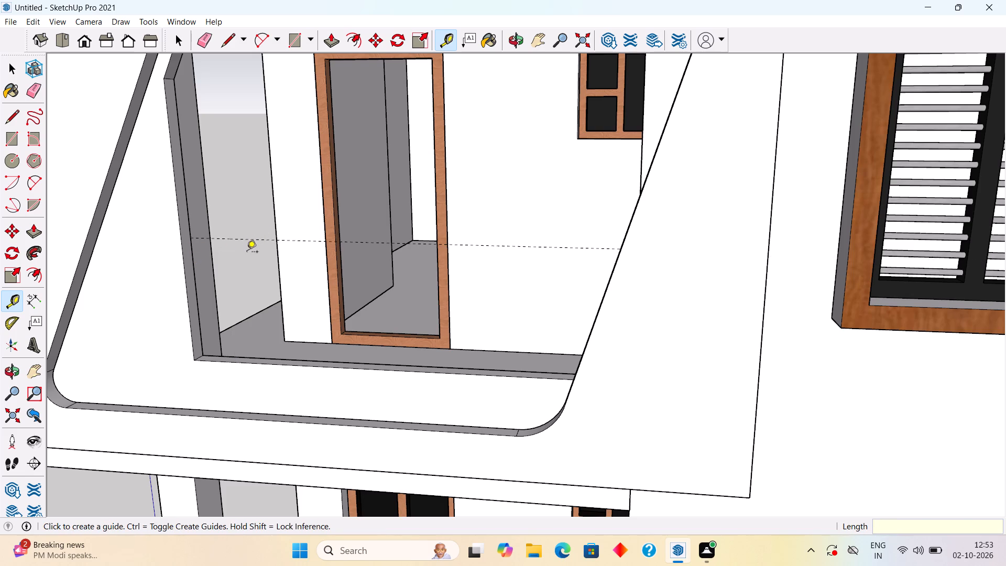
pyautogui.press('space')
# Place a vertical guide along the middle of the thickness of the balcony opening's vertical jamb.
pyautogui.moveTo(148, 288); pyautogui.dragTo(25, 349, button='middle')
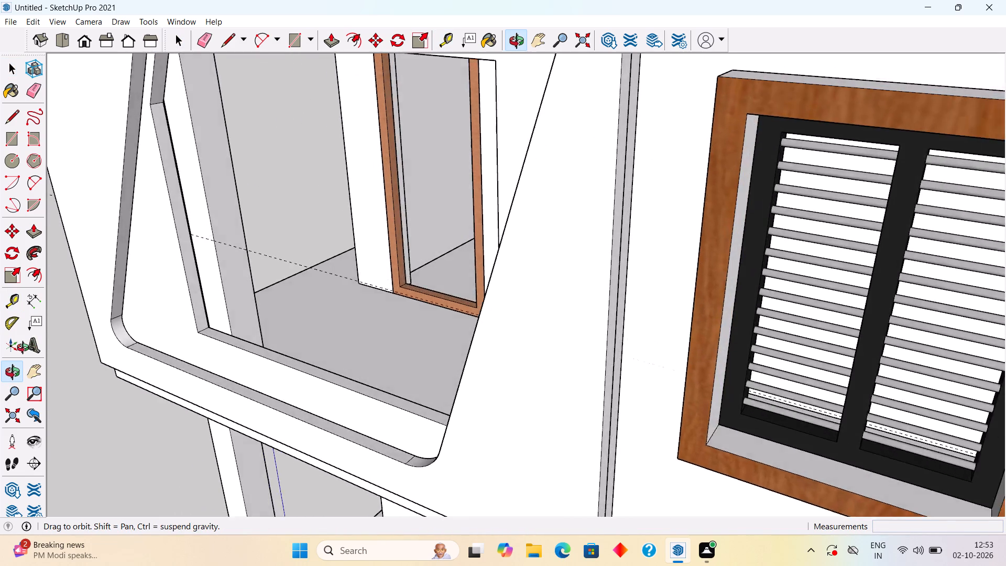
pyautogui.moveTo(25, 349); pyautogui.dragTo(134, 309, button='middle')
pyautogui.scroll(2, 263, 288)
pyautogui.moveTo(206, 287); pyautogui.dragTo(198, 293, button='middle')
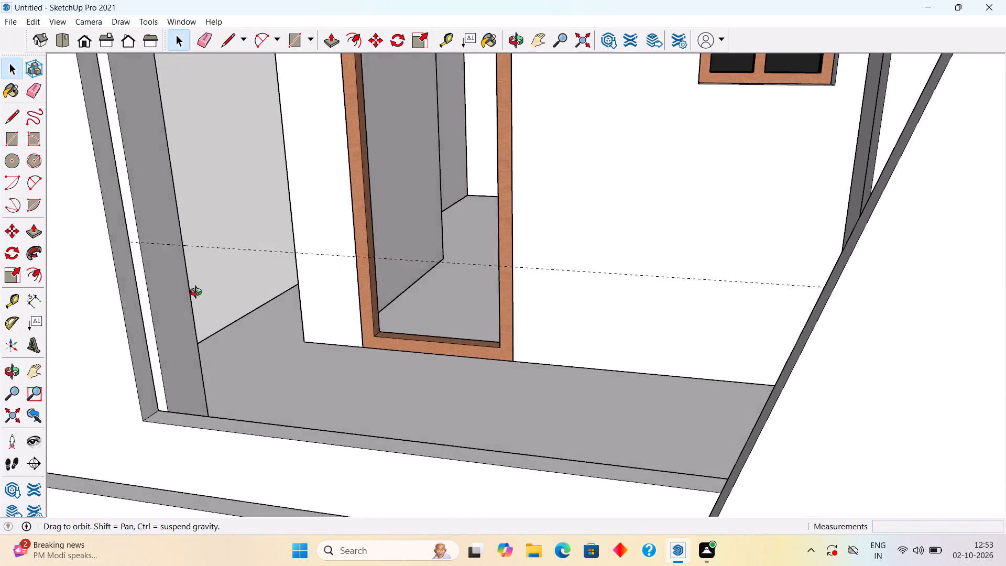
pyautogui.moveTo(198, 293); pyautogui.dragTo(100, 343, button='middle')
pyautogui.scroll(-10, 123, 344)
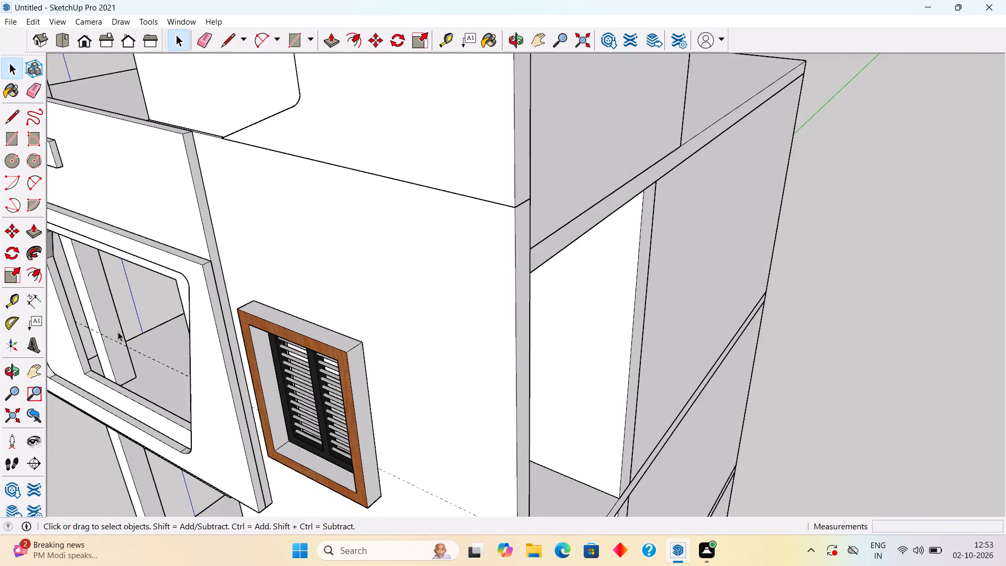
pyautogui.scroll(-1, 118, 332)
pyautogui.keyDown('shift'); pyautogui.moveTo(118, 331); pyautogui.dragTo(173, 323, button='middle'); pyautogui.keyUp('shift')
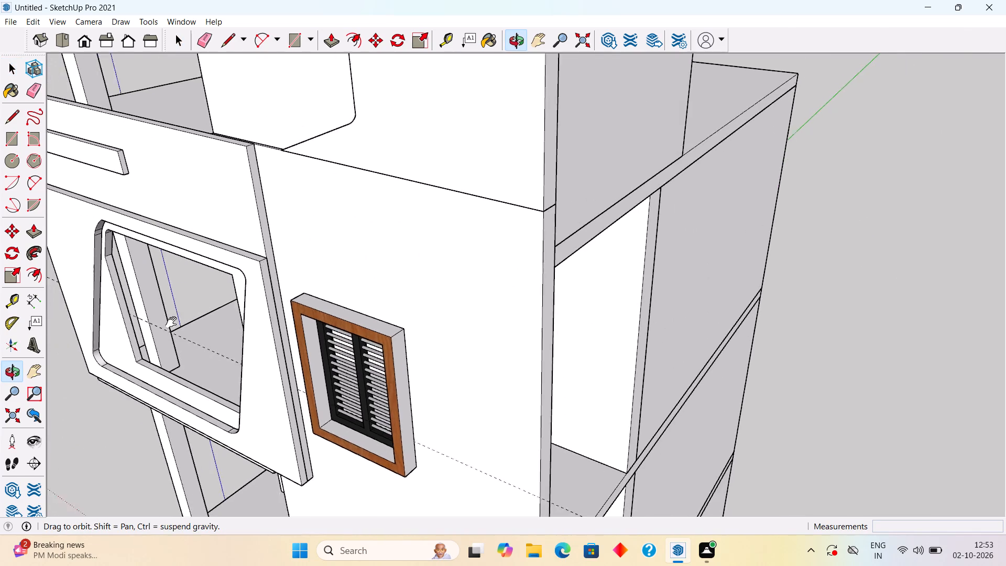
pyautogui.keyDown('shift'); pyautogui.moveTo(173, 323); pyautogui.dragTo(246, 331, button='middle'); pyautogui.keyUp('shift')
pyautogui.scroll(19, 206, 335)
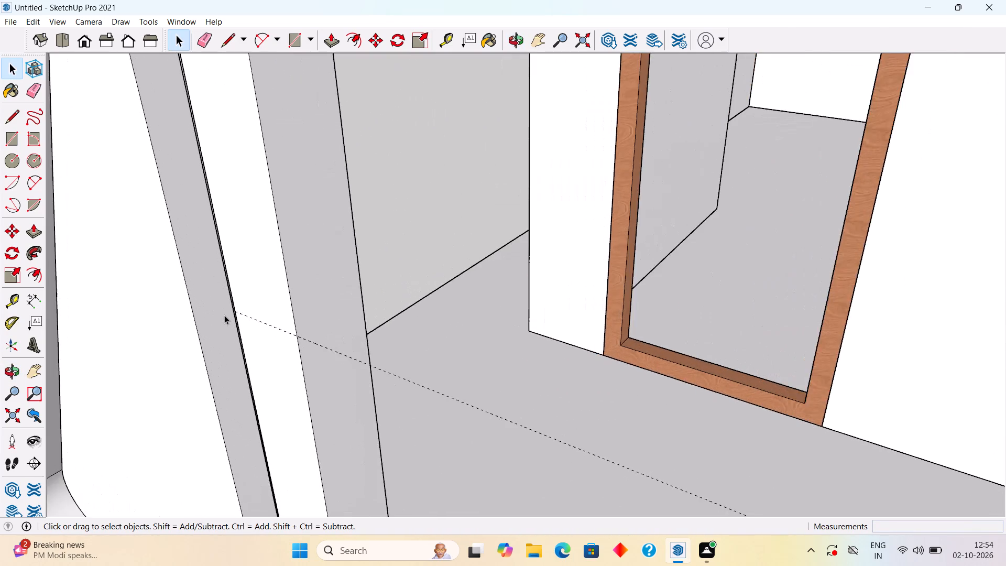
pyautogui.scroll(4, 224, 315)
pyautogui.scroll(-10, 228, 314)
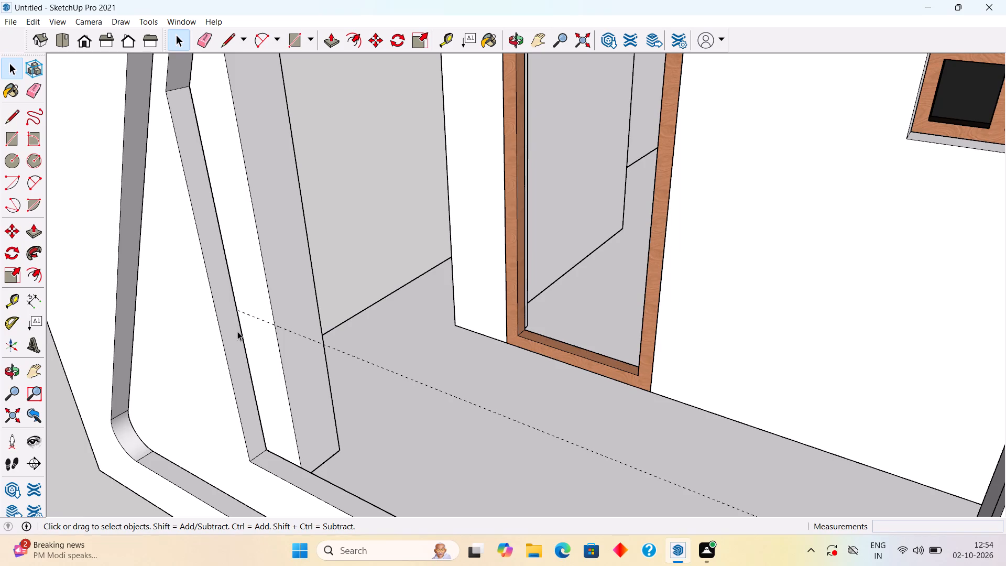
pyautogui.press('t')
pyautogui.click(221, 338)
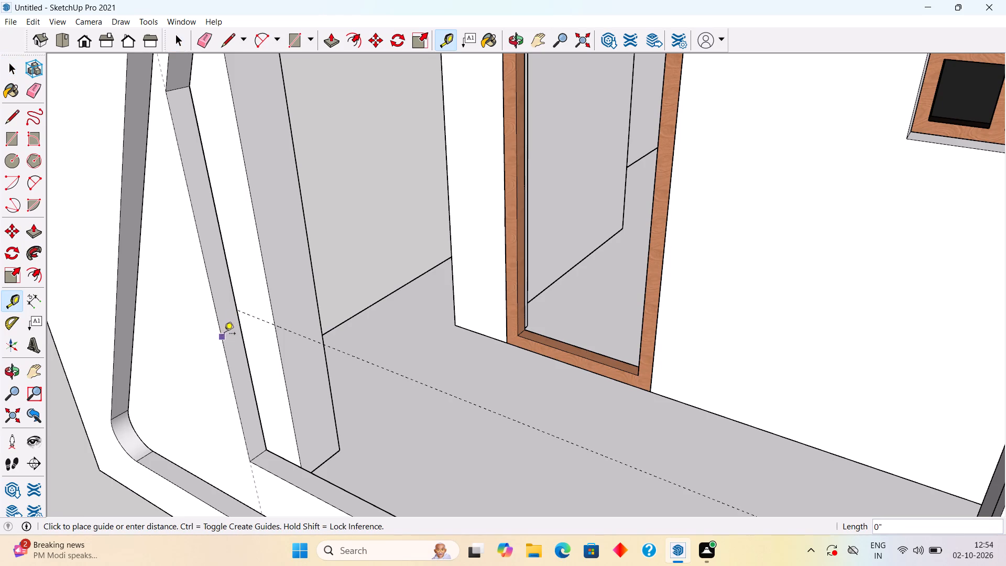
pyautogui.scroll(4, 259, 455)
pyautogui.click(259, 453)
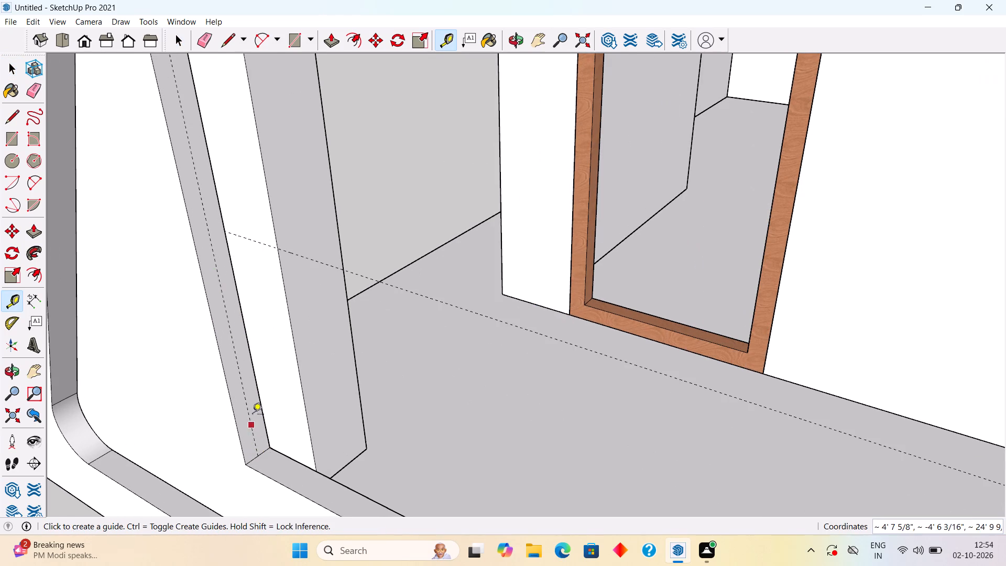
pyautogui.press('space')
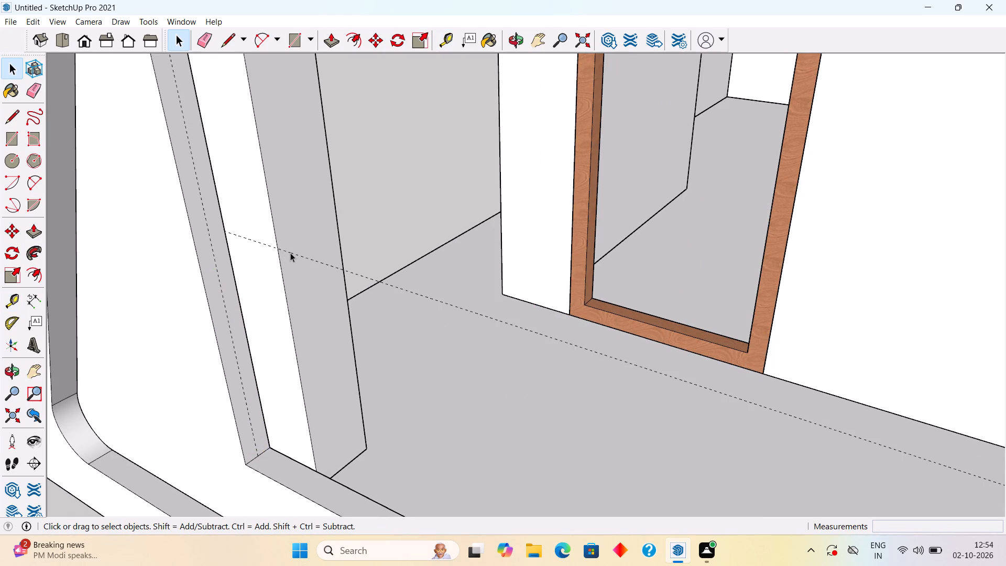
# Move the horizontal guide toward the jamb's vertical centre guide, adjusting it about 1 1/16" along the green axis.
pyautogui.click(290, 253)
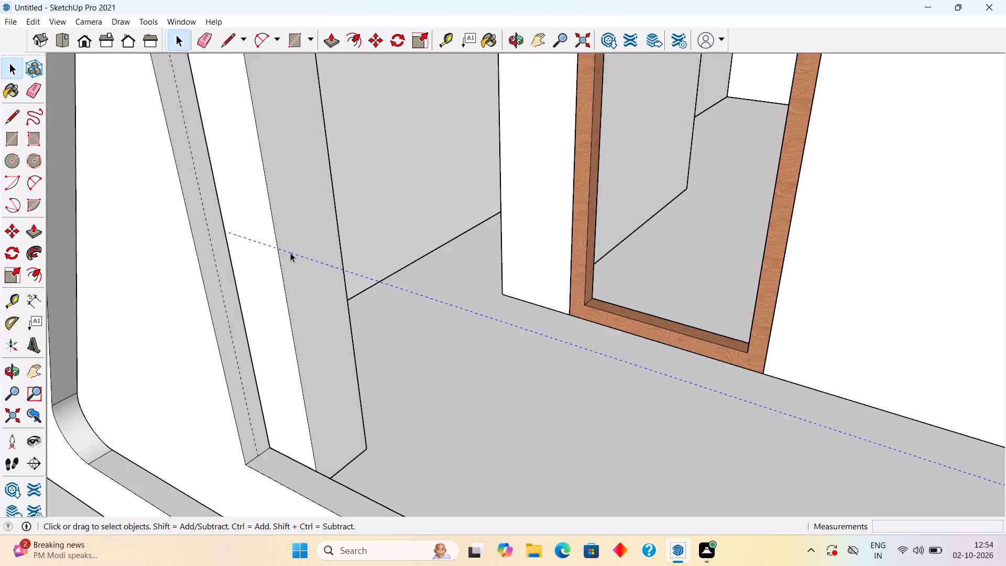
pyautogui.press('m')
pyautogui.click(256, 238)
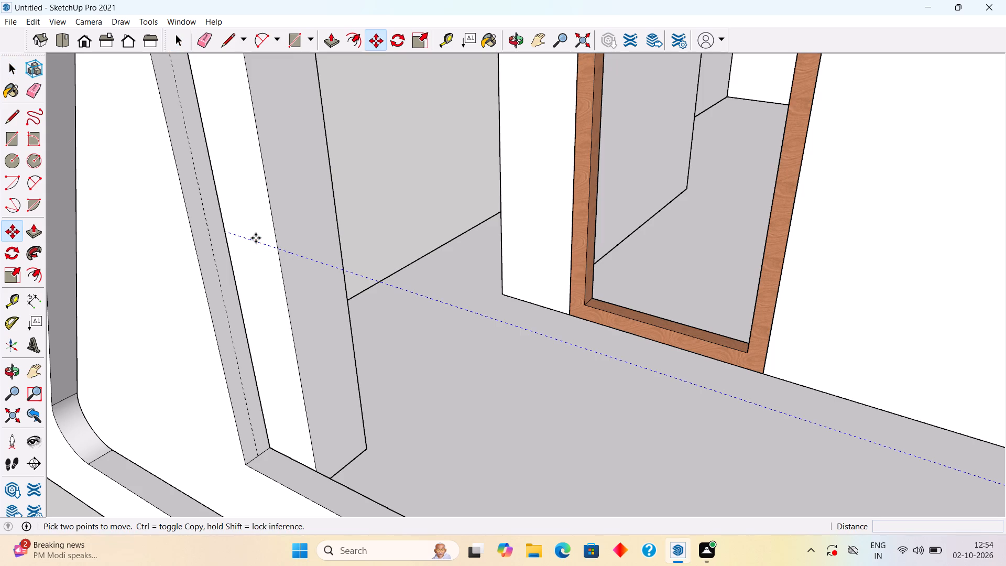
pyautogui.click(210, 257)
pyautogui.scroll(16, 218, 256)
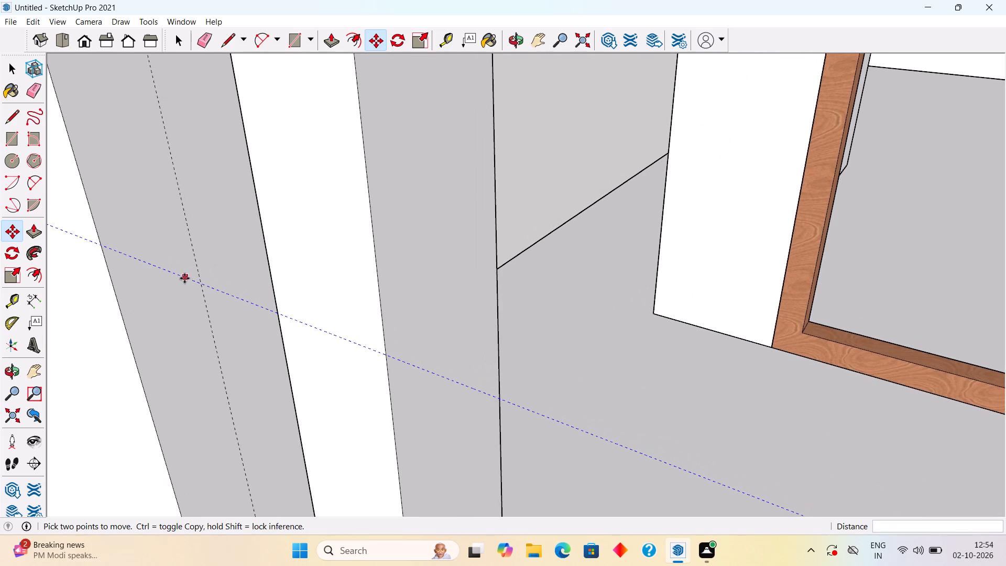
pyautogui.click(99, 243)
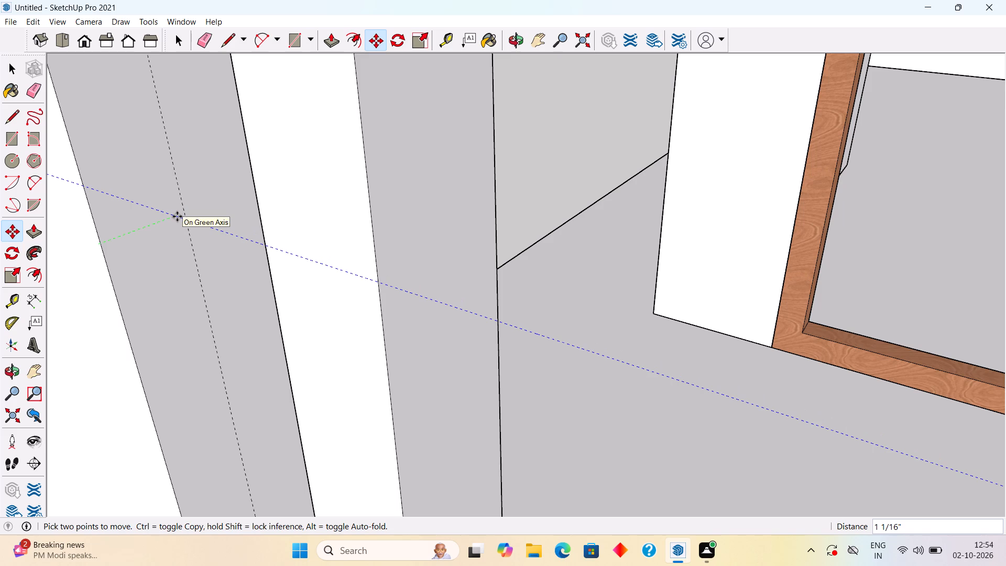
pyautogui.click(177, 216)
pyautogui.moveTo(206, 206); pyautogui.dragTo(116, 240, button='middle')
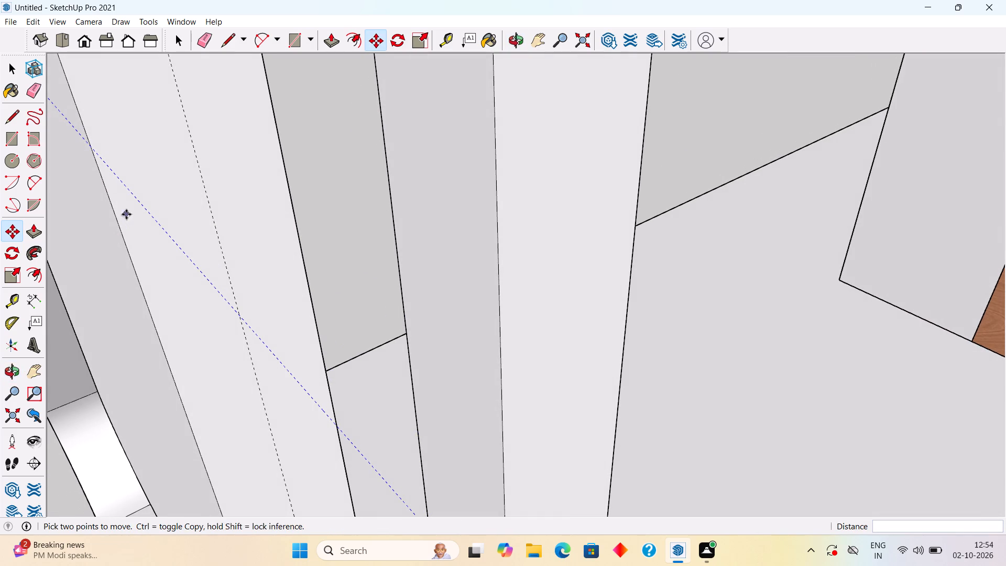
pyautogui.moveTo(143, 204); pyautogui.dragTo(237, 176, button='middle')
pyautogui.scroll(-8, 237, 176)
pyautogui.moveTo(213, 304); pyautogui.dragTo(237, 285, button='middle')
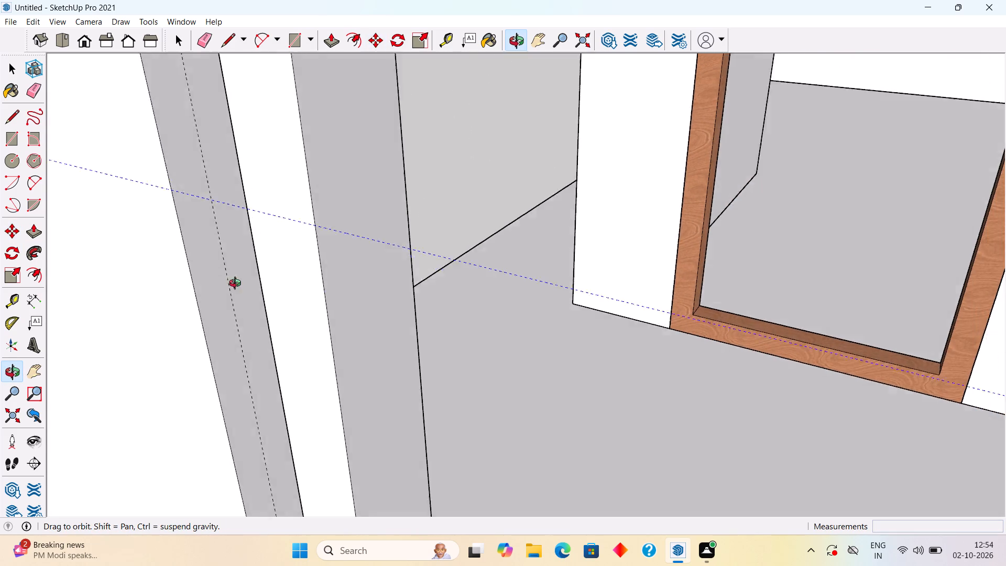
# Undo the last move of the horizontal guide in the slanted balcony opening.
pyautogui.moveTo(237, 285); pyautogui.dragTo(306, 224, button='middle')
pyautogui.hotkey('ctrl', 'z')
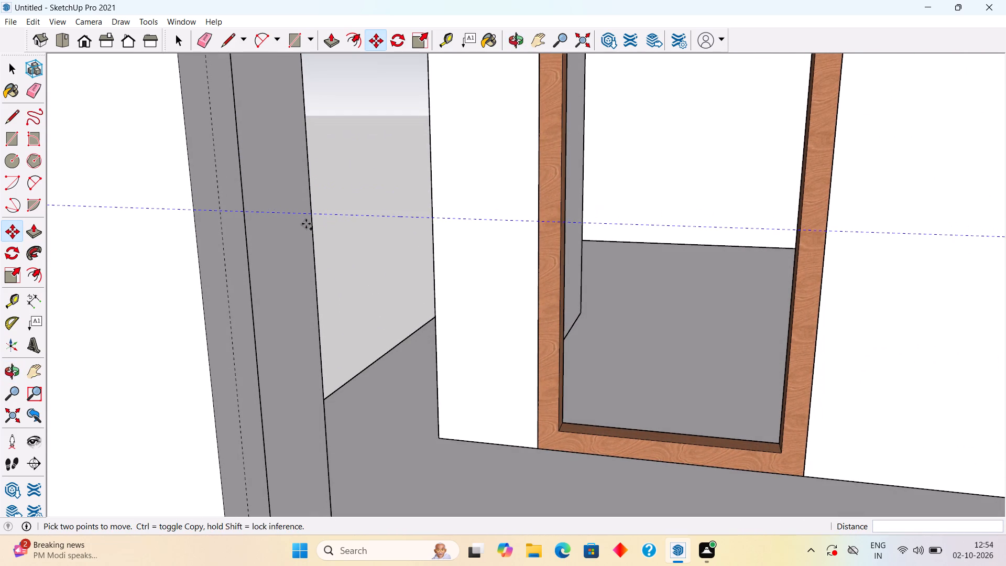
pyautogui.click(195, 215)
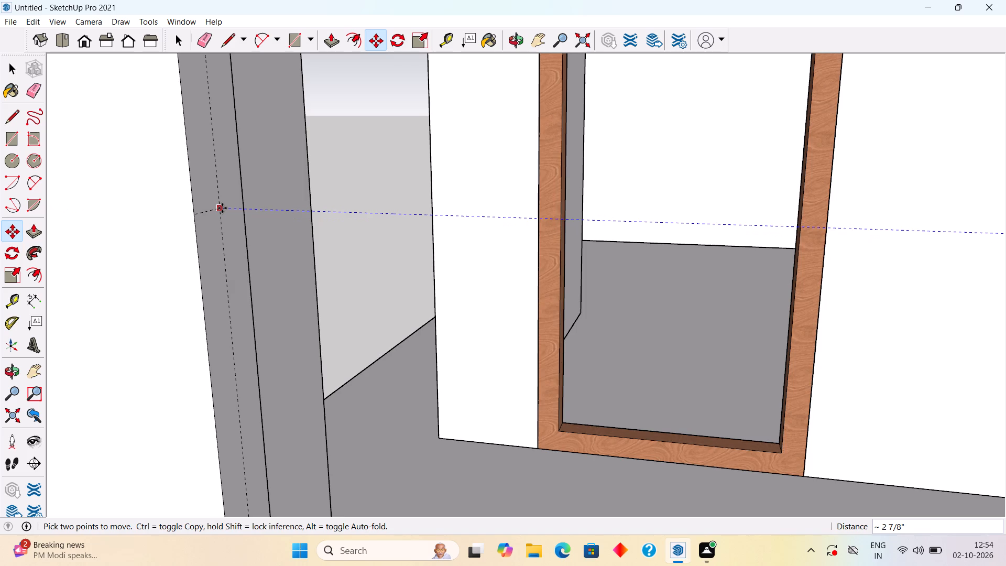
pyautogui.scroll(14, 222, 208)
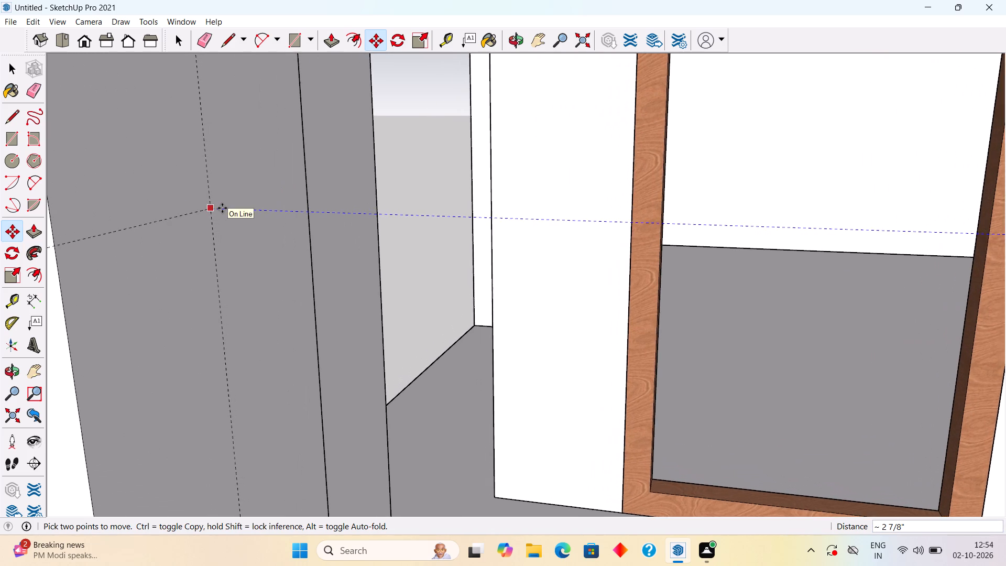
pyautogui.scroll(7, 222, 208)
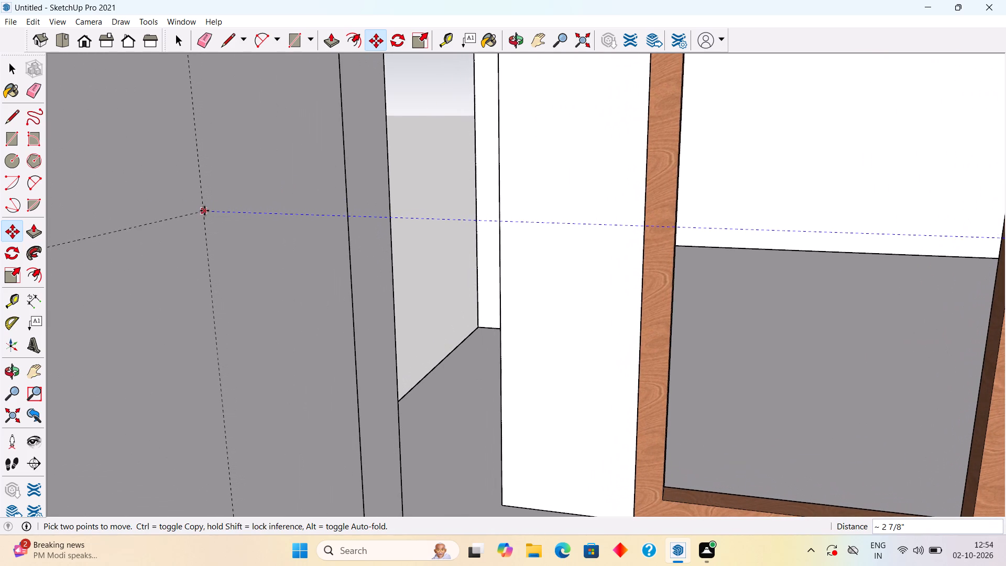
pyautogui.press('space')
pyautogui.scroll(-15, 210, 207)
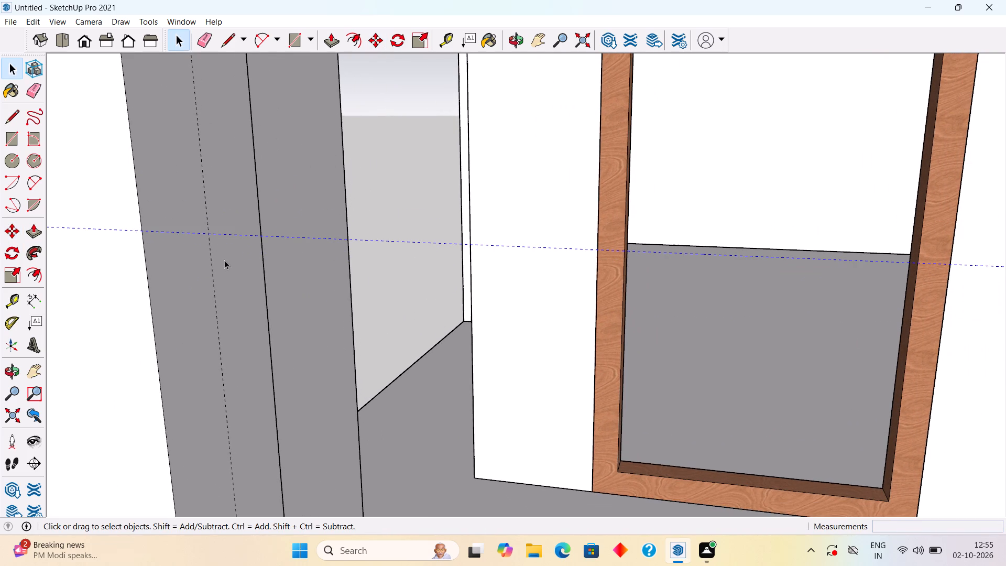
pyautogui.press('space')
# Place a horizontal guide 2' above the bottom of the jamb, measured up from the foot of its vertical centre guide.
pyautogui.moveTo(232, 265); pyautogui.dragTo(100, 288, button='middle')
pyautogui.scroll(-8, 103, 285)
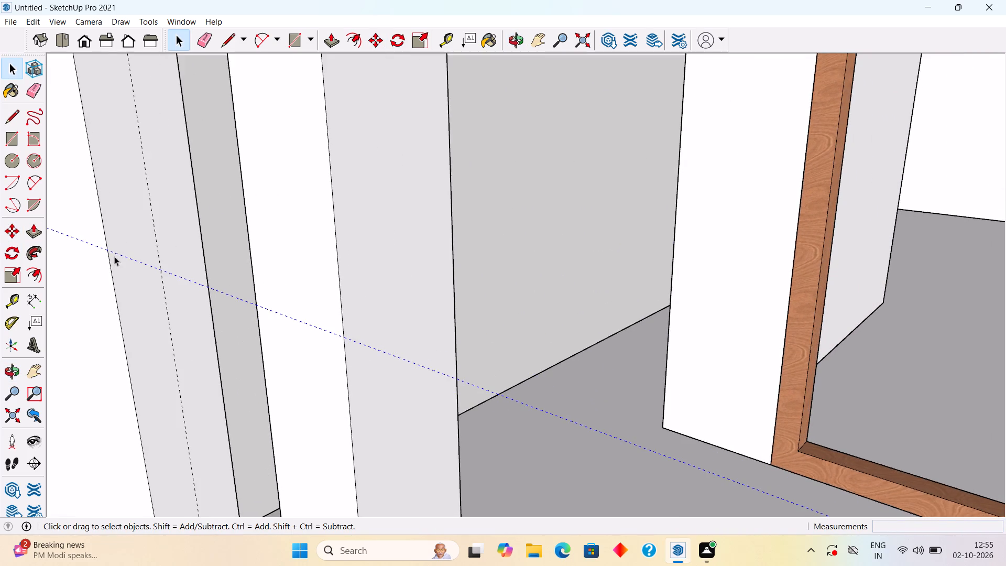
pyautogui.scroll(-10, 122, 256)
pyautogui.scroll(-4, 175, 225)
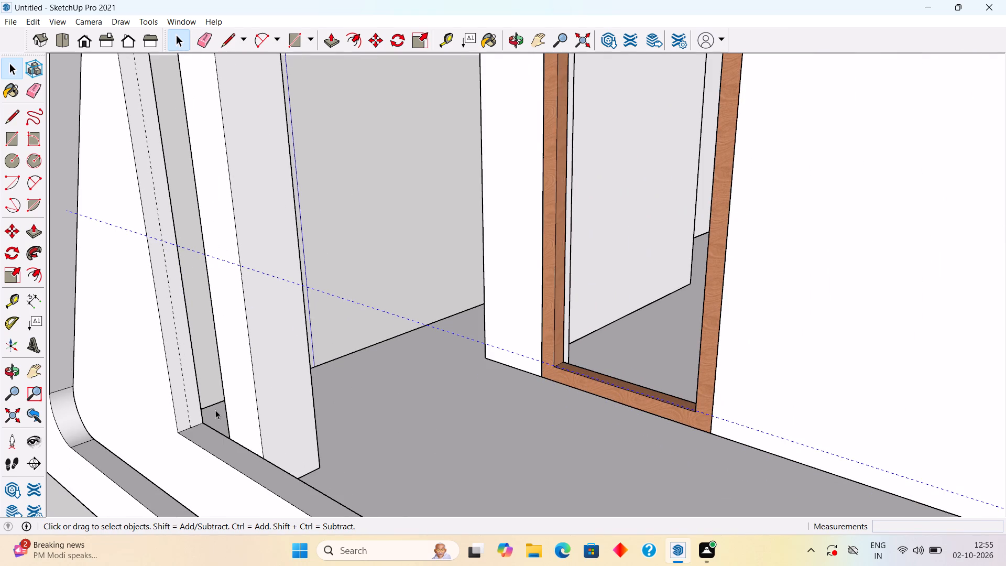
pyautogui.press('t')
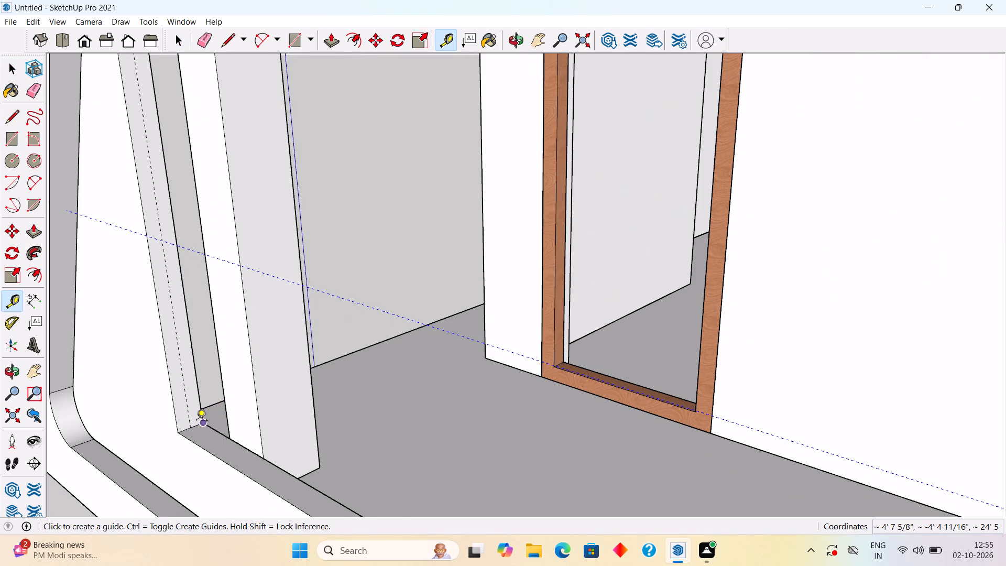
pyautogui.scroll(5, 196, 431)
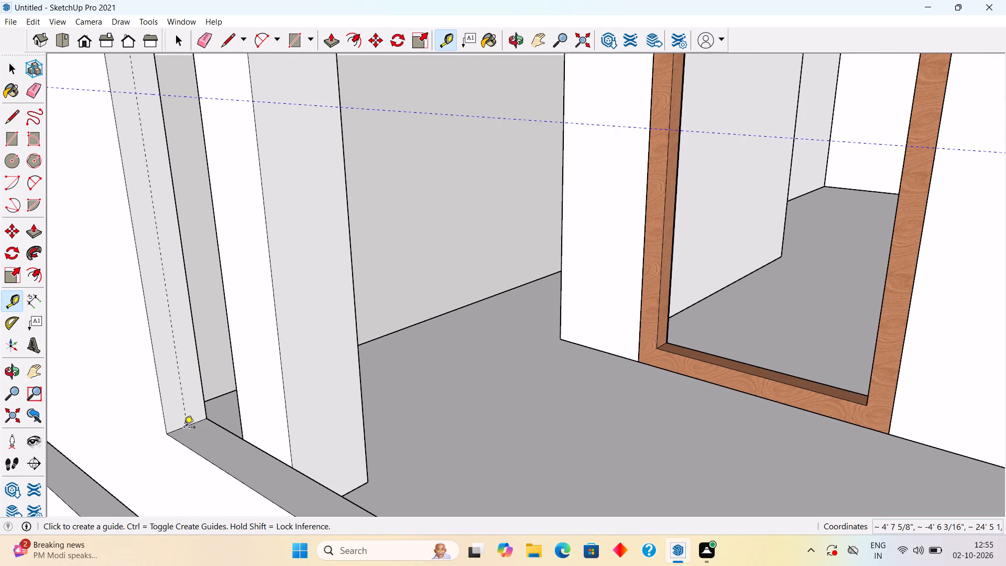
pyautogui.click(180, 431)
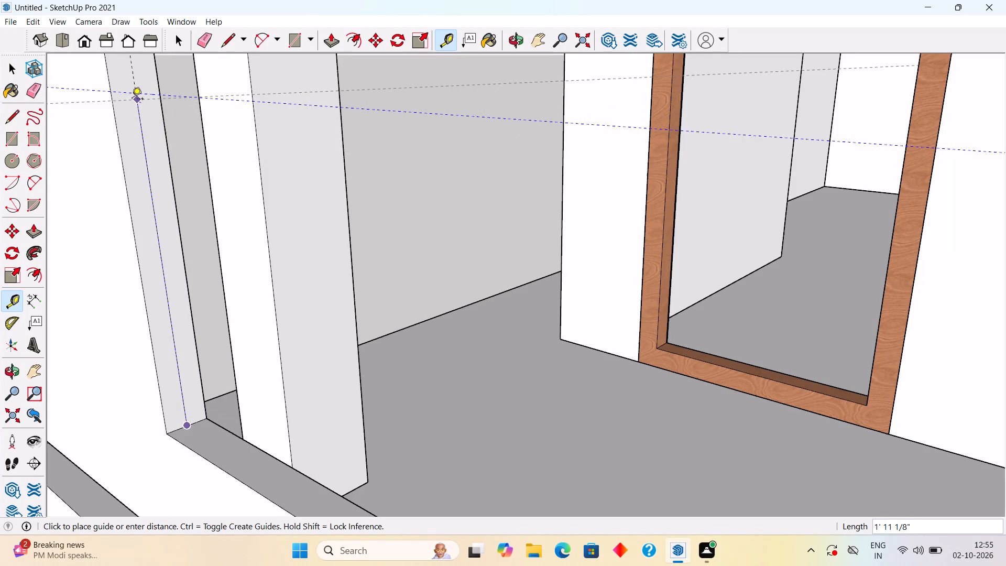
pyautogui.write("2'")
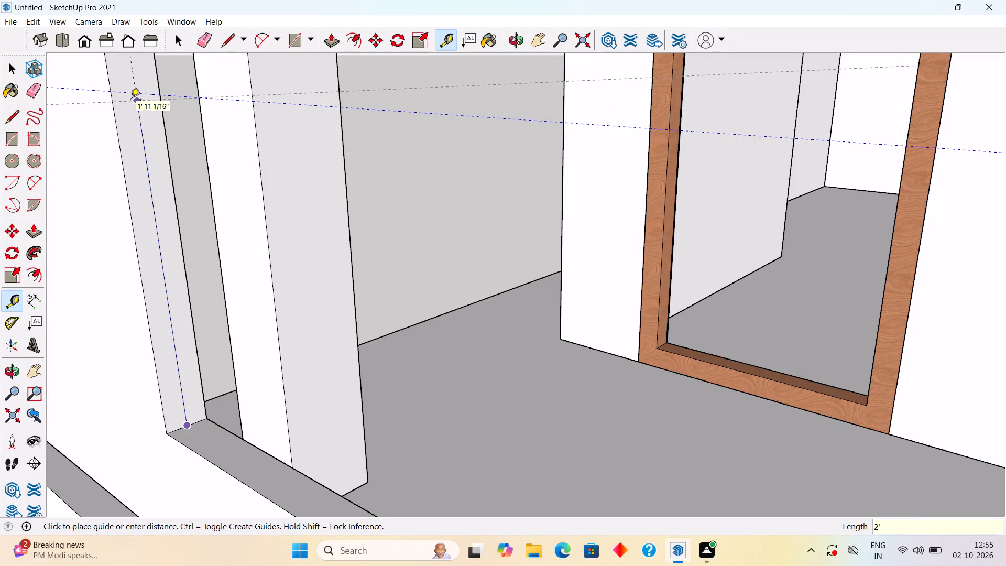
pyautogui.press('Return')
pyautogui.press('space')
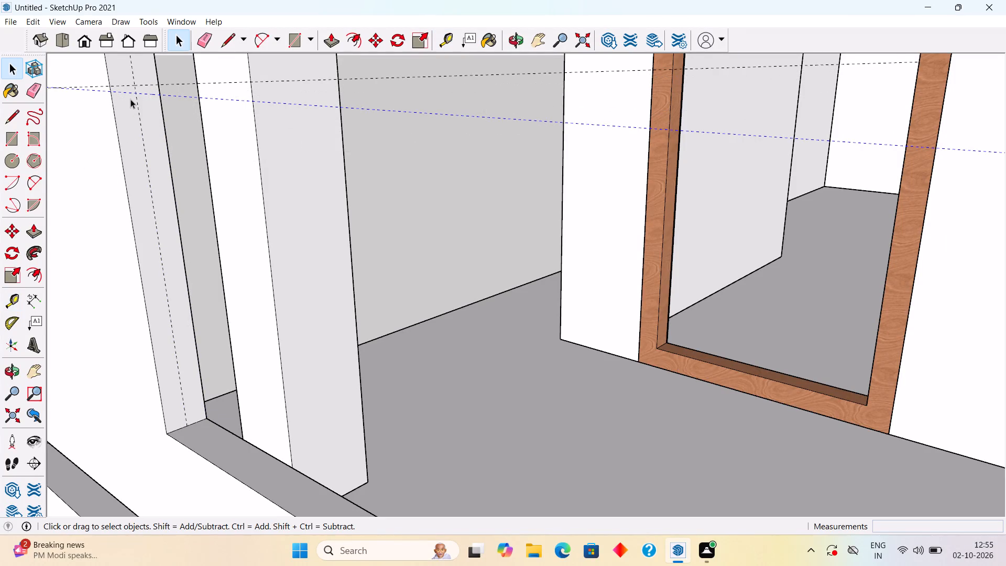
# Delete the earlier, still selected horizontal guide that misses the jamb's centre line.
pyautogui.press('Delete')
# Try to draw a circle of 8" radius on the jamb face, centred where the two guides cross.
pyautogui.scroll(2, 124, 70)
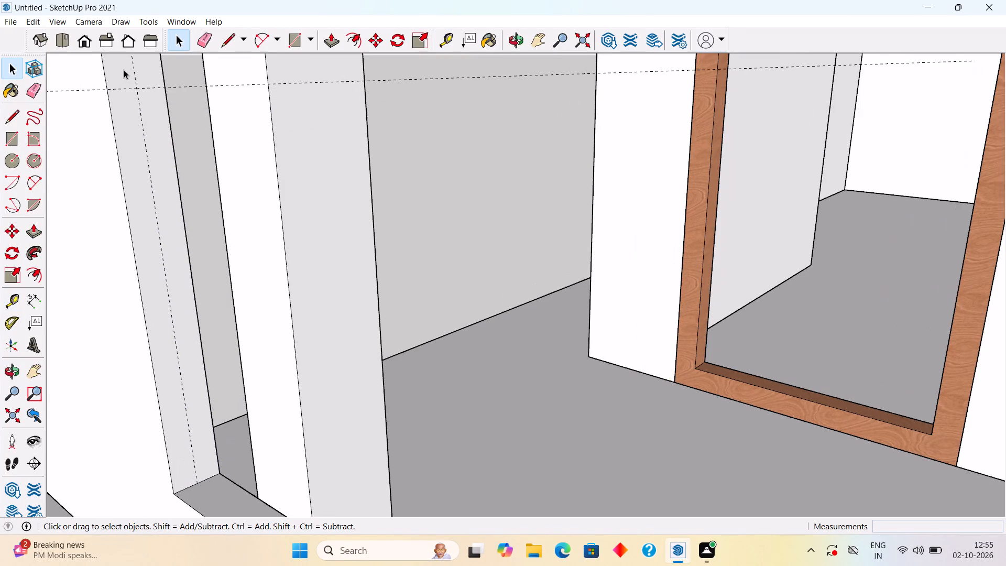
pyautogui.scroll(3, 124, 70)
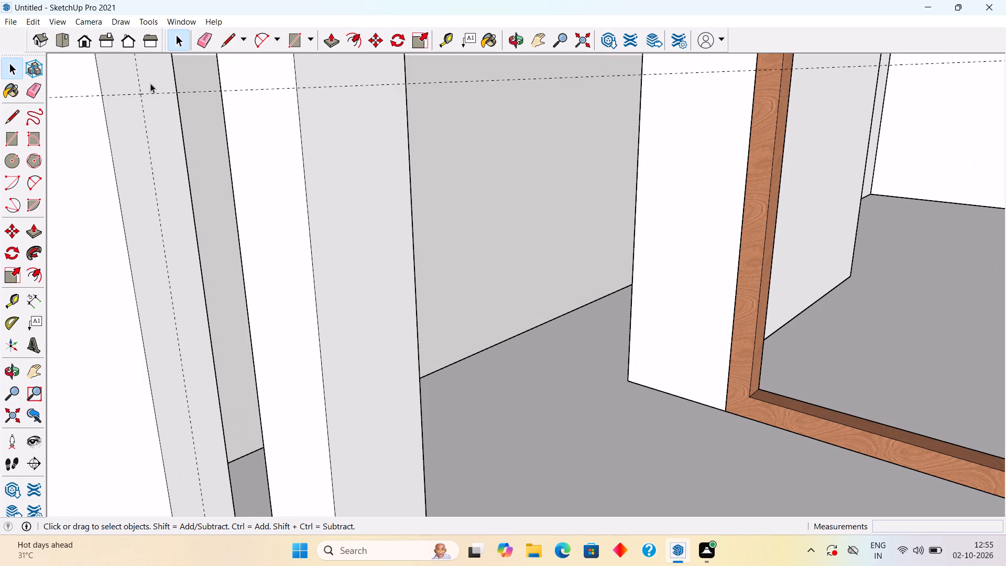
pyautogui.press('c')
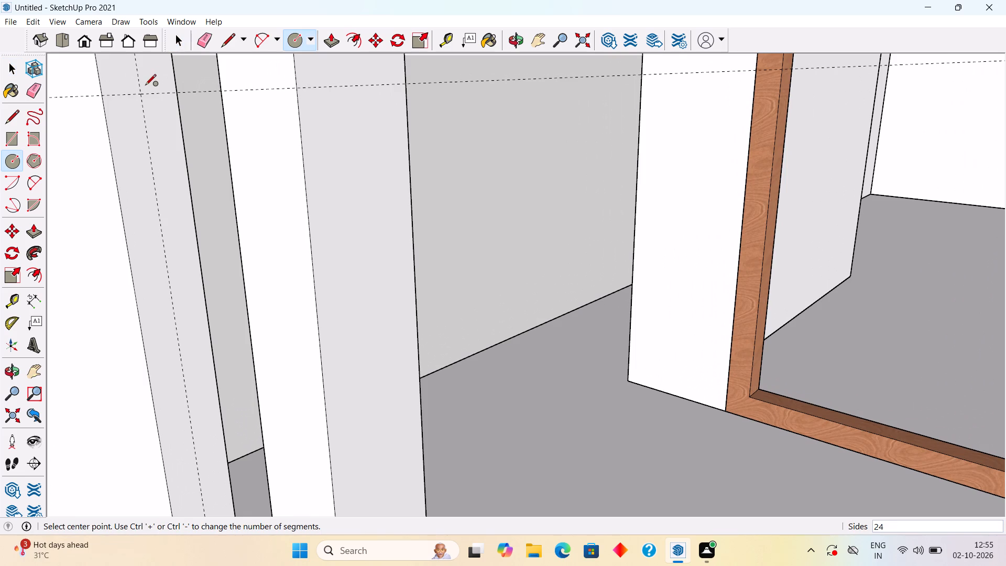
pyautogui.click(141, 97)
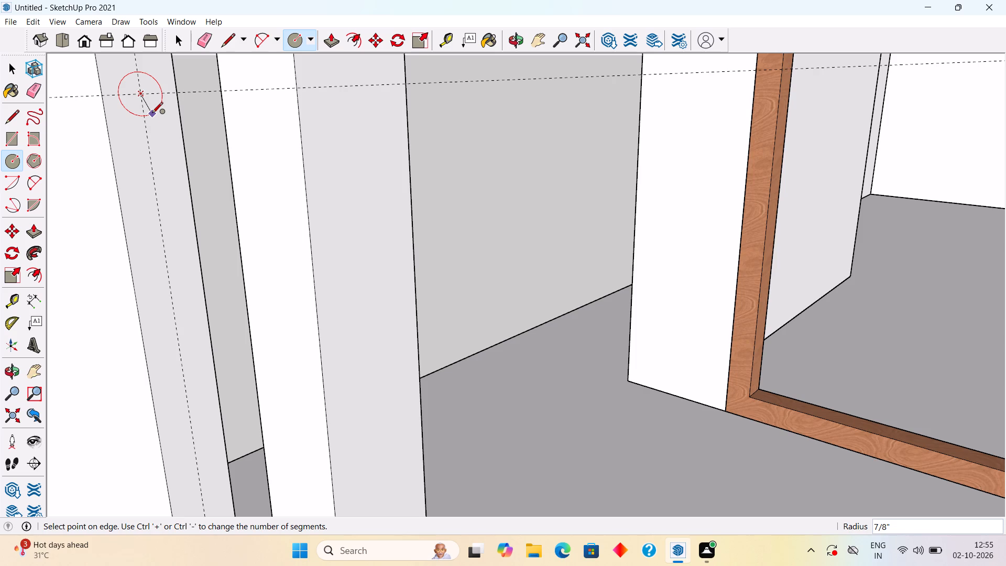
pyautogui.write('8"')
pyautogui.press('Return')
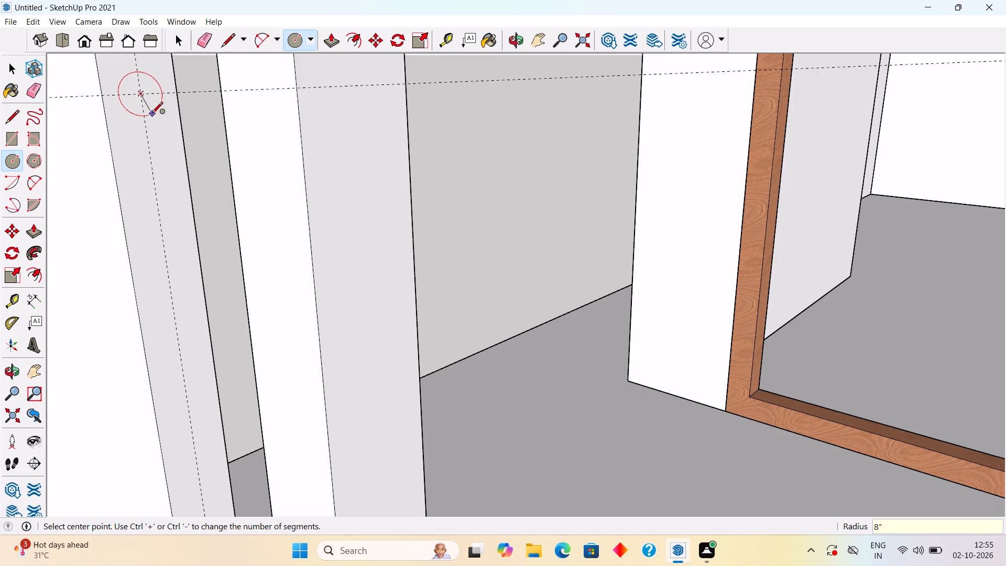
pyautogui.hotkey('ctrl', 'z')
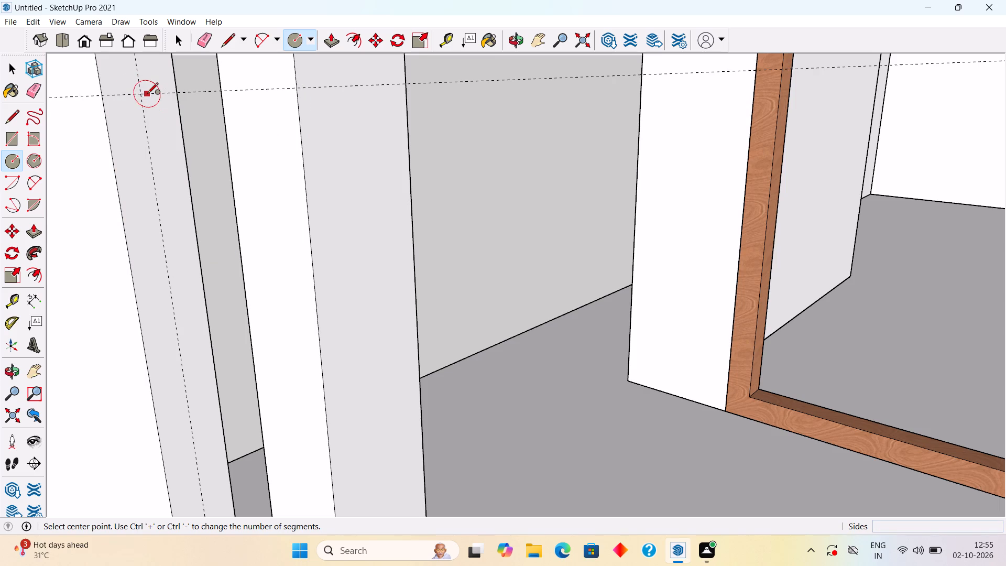
# Draw a circle of 0.8" radius on the jamb face, centred where the horizontal and vertical guides cross.
pyautogui.click(143, 94)
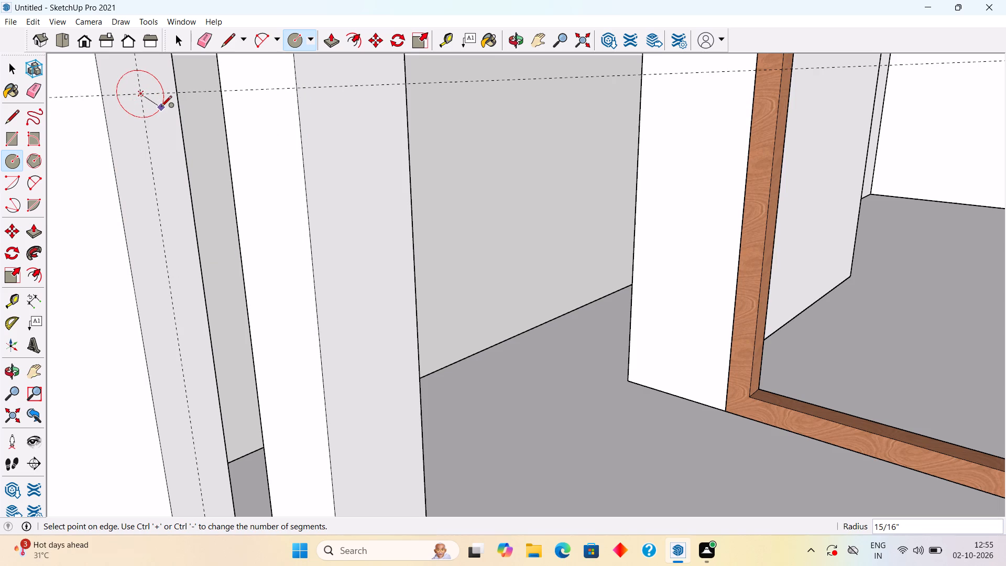
pyautogui.write('.8"')
pyautogui.press('Return')
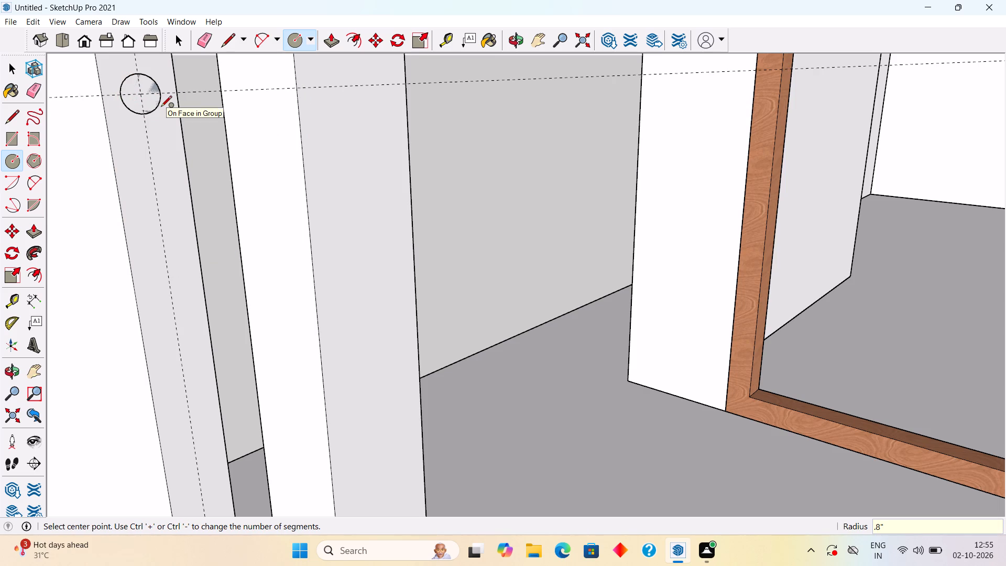
pyautogui.press('space')
# Extrude the circle from the jamb into the balcony opening as a horizontal round rail, pulling its face about 1' 15/16".
pyautogui.scroll(-5, 153, 323)
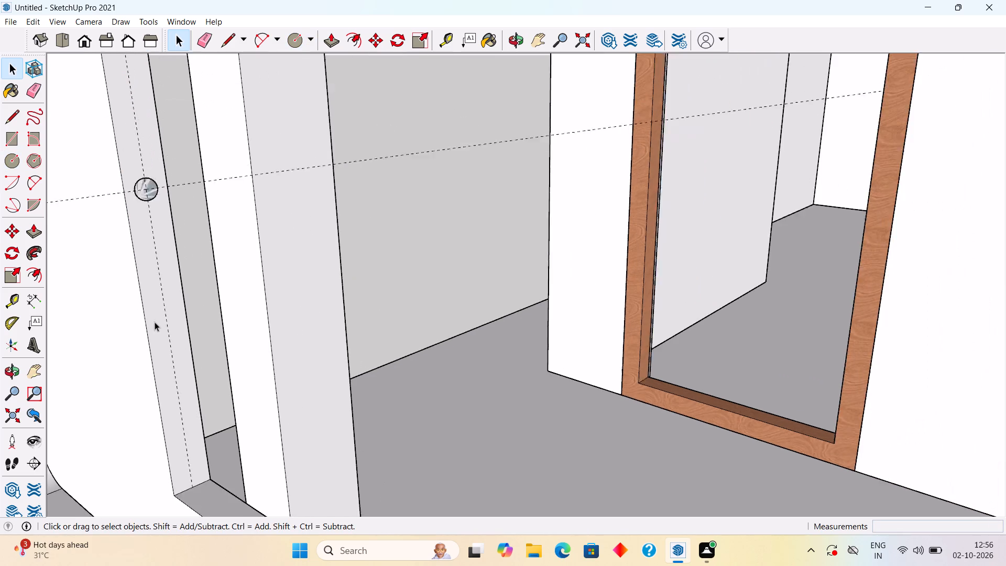
pyautogui.scroll(-10, 155, 322)
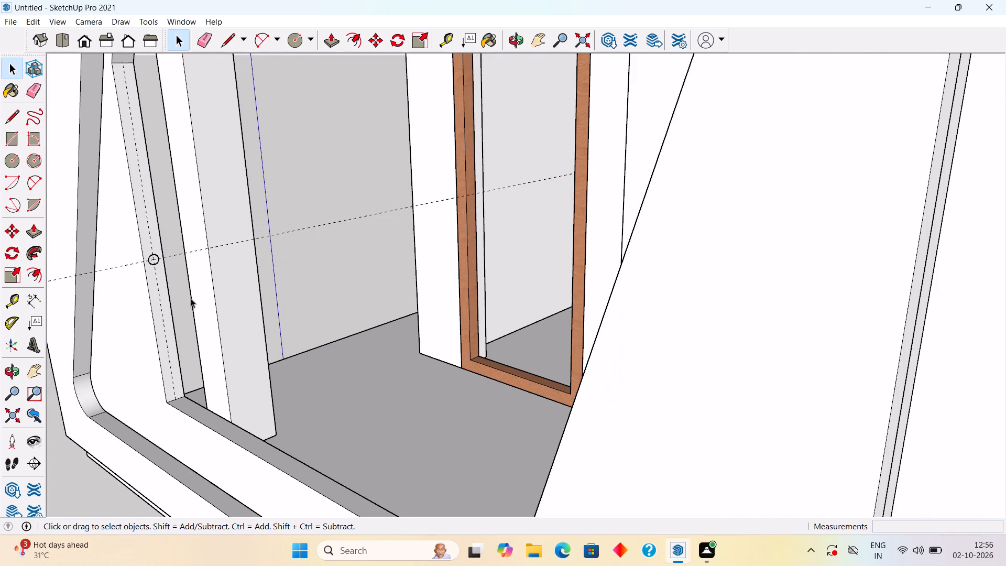
pyautogui.moveTo(156, 259); pyautogui.dragTo(215, 260, button='middle')
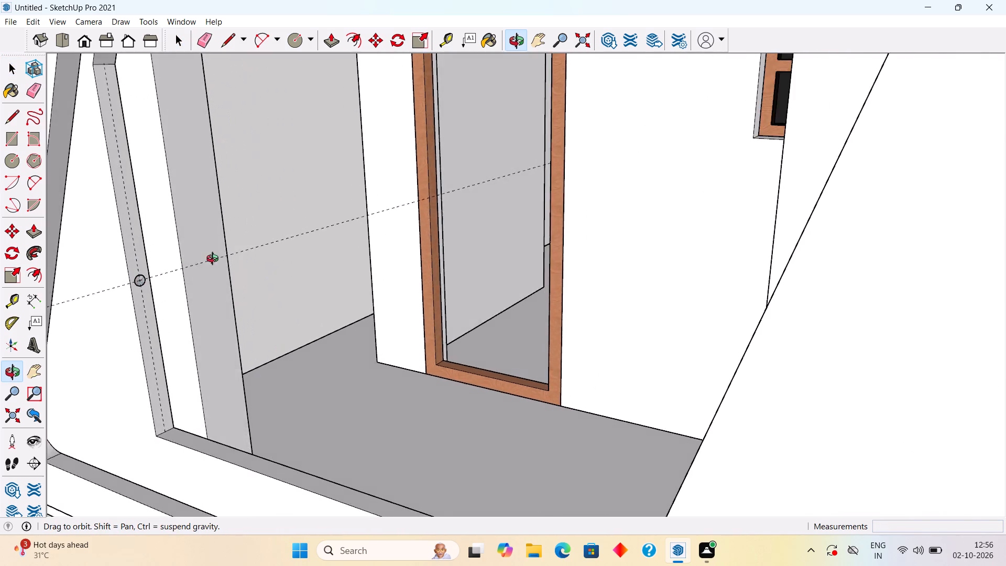
pyautogui.moveTo(215, 260); pyautogui.dragTo(348, 250, button='middle')
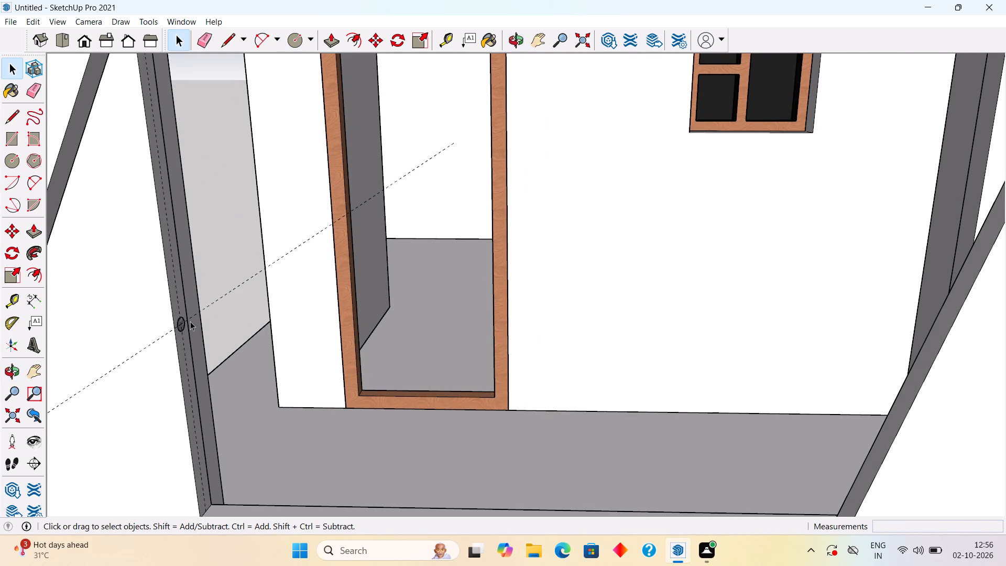
pyautogui.moveTo(205, 321); pyautogui.dragTo(223, 311, button='middle')
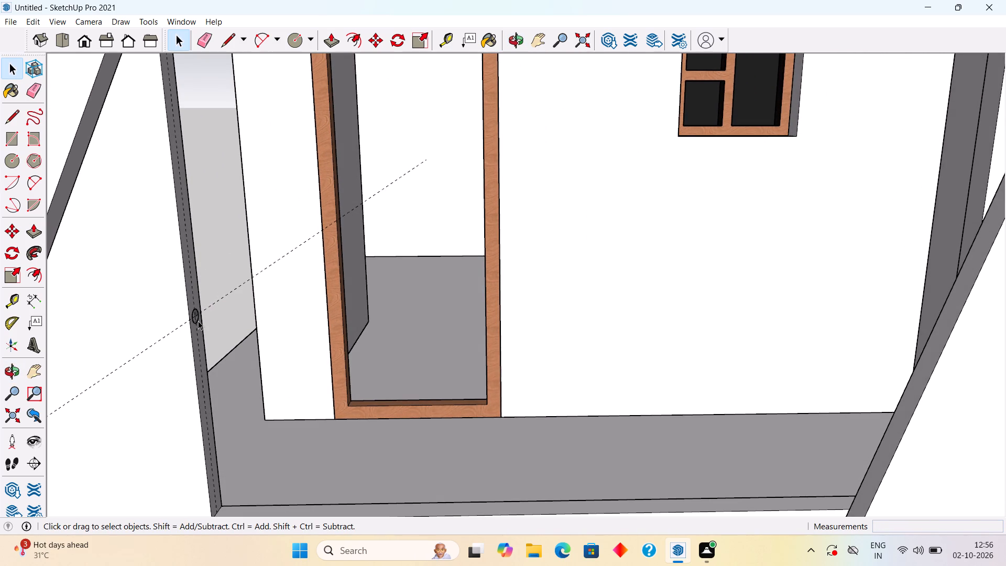
pyautogui.press('p')
pyautogui.moveTo(199, 310); pyautogui.dragTo(240, 320)
pyautogui.scroll(6, 181, 316)
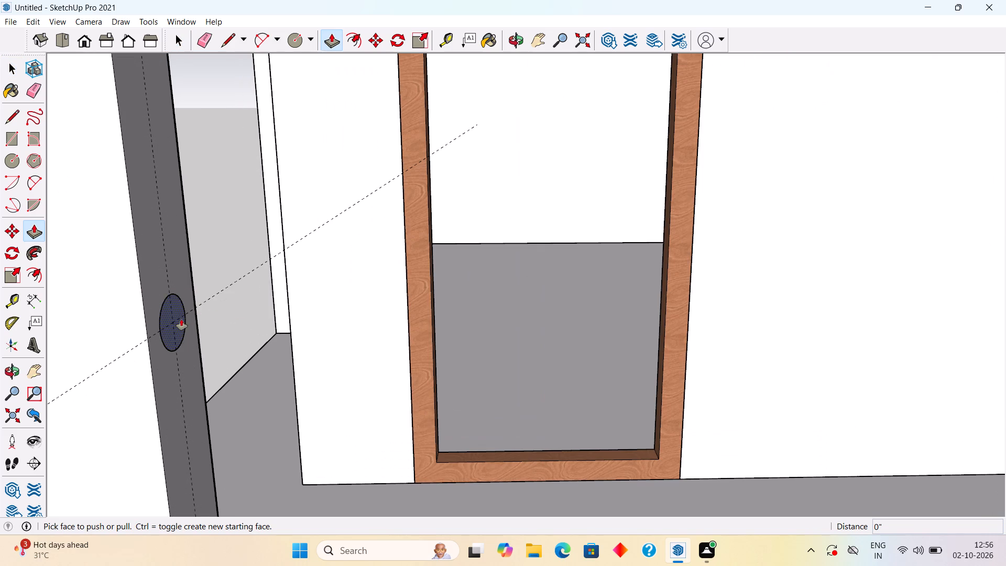
pyautogui.moveTo(181, 319); pyautogui.dragTo(200, 320)
pyautogui.scroll(-7, 268, 341)
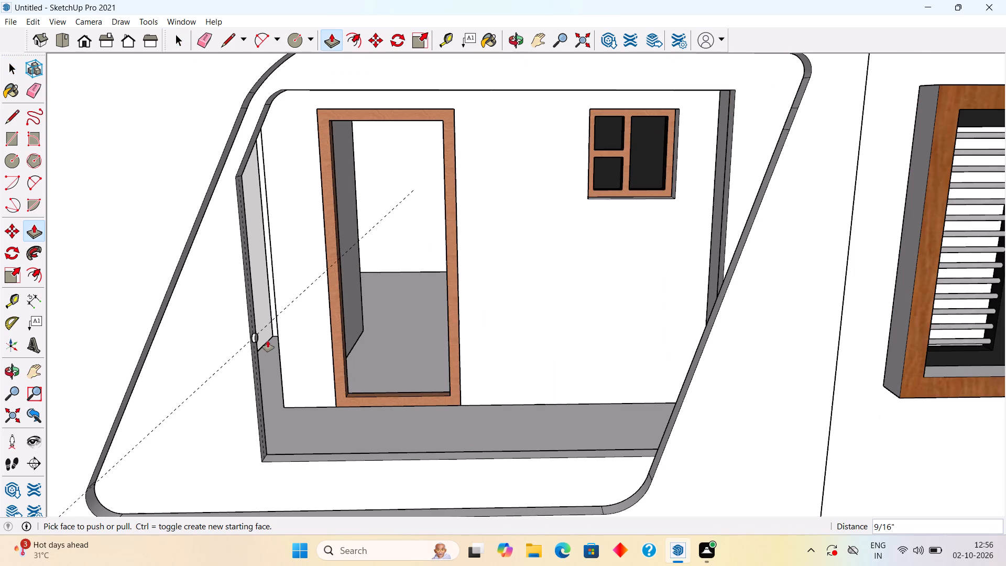
pyautogui.moveTo(261, 330); pyautogui.dragTo(306, 335)
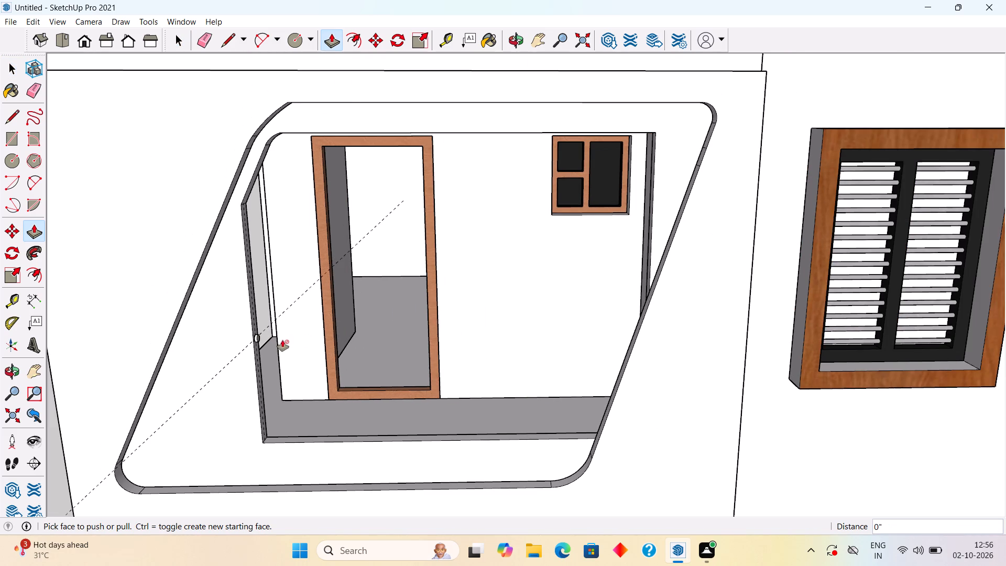
pyautogui.scroll(7, 280, 341)
pyautogui.moveTo(217, 325); pyautogui.dragTo(293, 331)
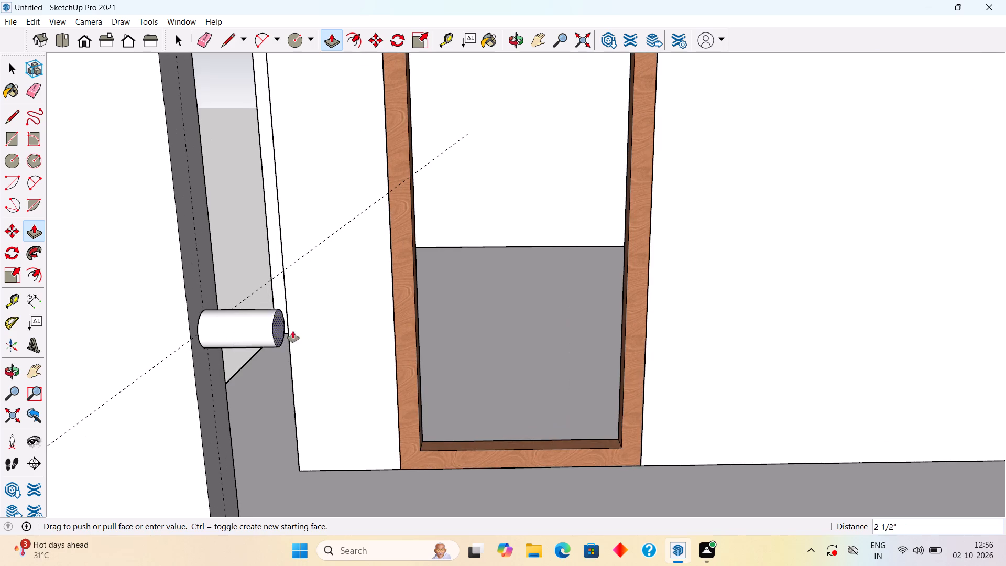
pyautogui.moveTo(293, 331); pyautogui.dragTo(526, 365)
# Extend the round rail's free end a further 7' 4 1/4" or so across the balcony opening toward the opposite jamb.
pyautogui.scroll(-8, 527, 366)
pyautogui.moveTo(636, 374); pyautogui.dragTo(549, 419, button='middle')
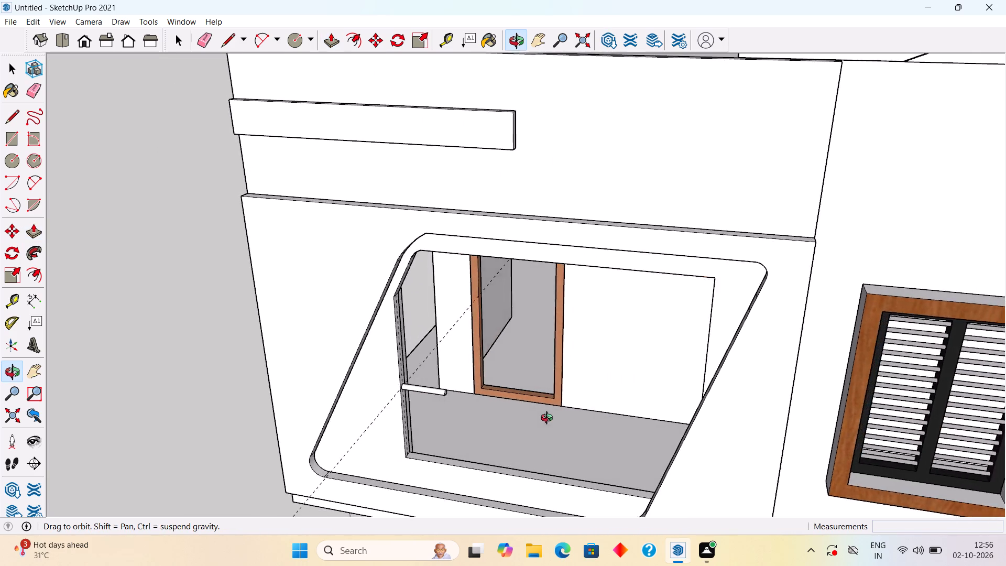
pyautogui.moveTo(549, 419); pyautogui.dragTo(722, 407, button='middle')
pyautogui.scroll(3, 620, 368)
pyautogui.moveTo(616, 383); pyautogui.dragTo(510, 389, button='middle')
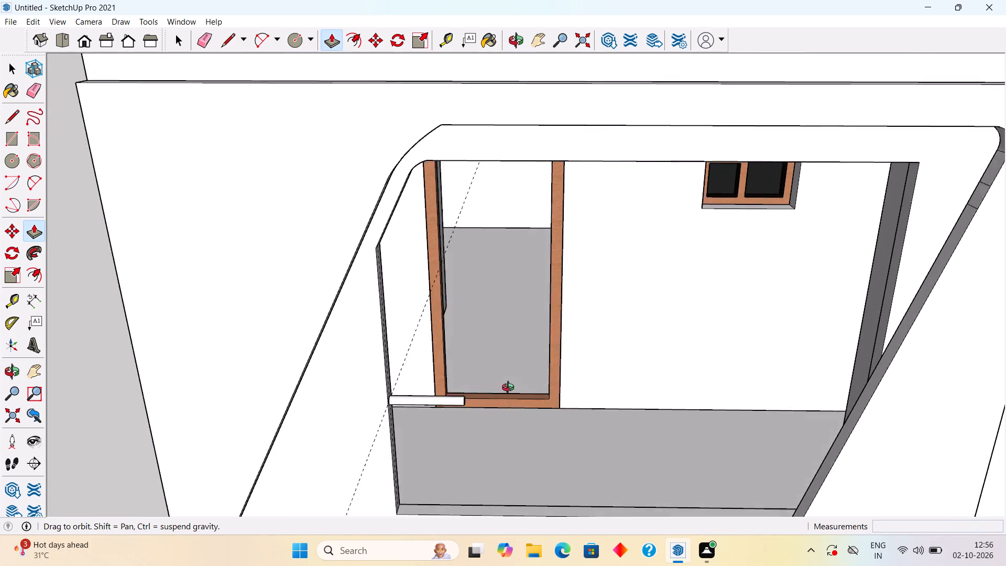
pyautogui.moveTo(510, 389); pyautogui.dragTo(467, 387, button='middle')
pyautogui.scroll(2, 410, 376)
pyautogui.scroll(-3, 453, 377)
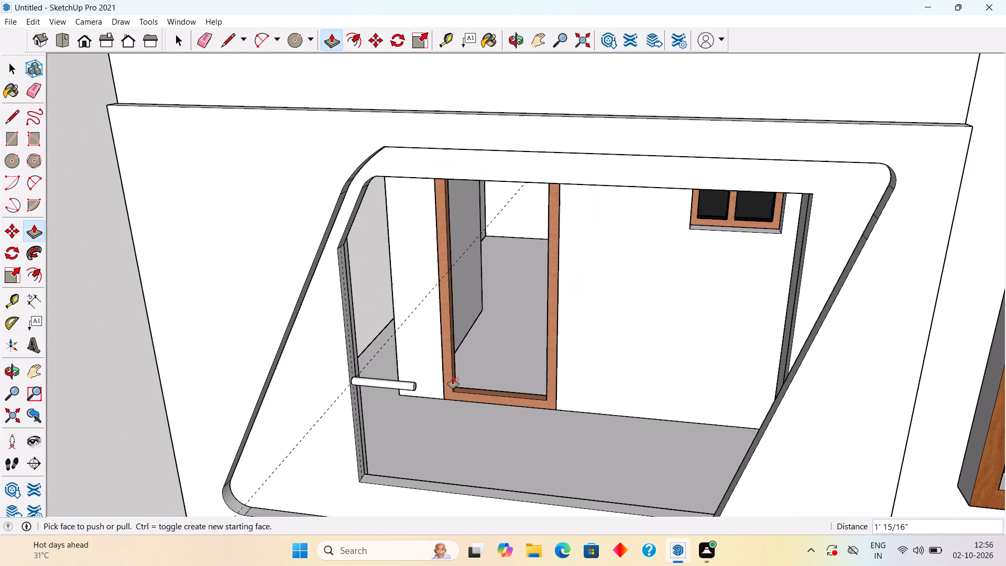
pyautogui.scroll(5, 418, 382)
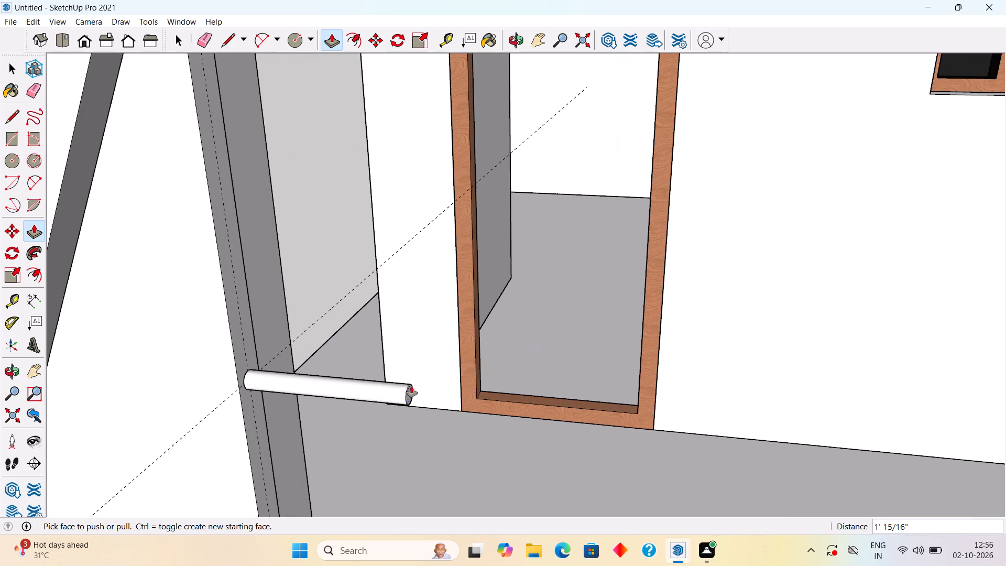
pyautogui.moveTo(411, 386); pyautogui.dragTo(761, 375)
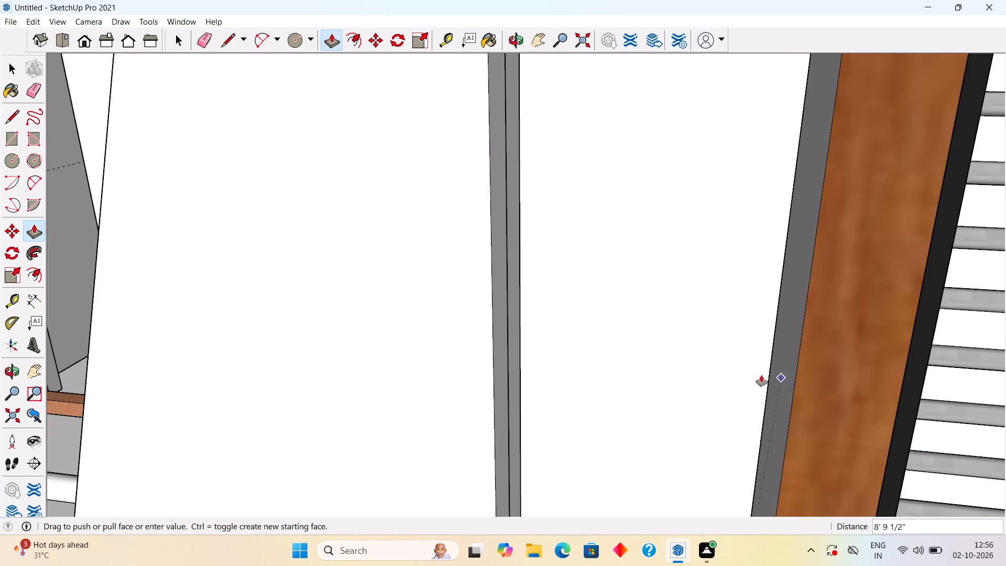
pyautogui.moveTo(761, 375); pyautogui.dragTo(451, 372)
pyautogui.scroll(-11, 452, 370)
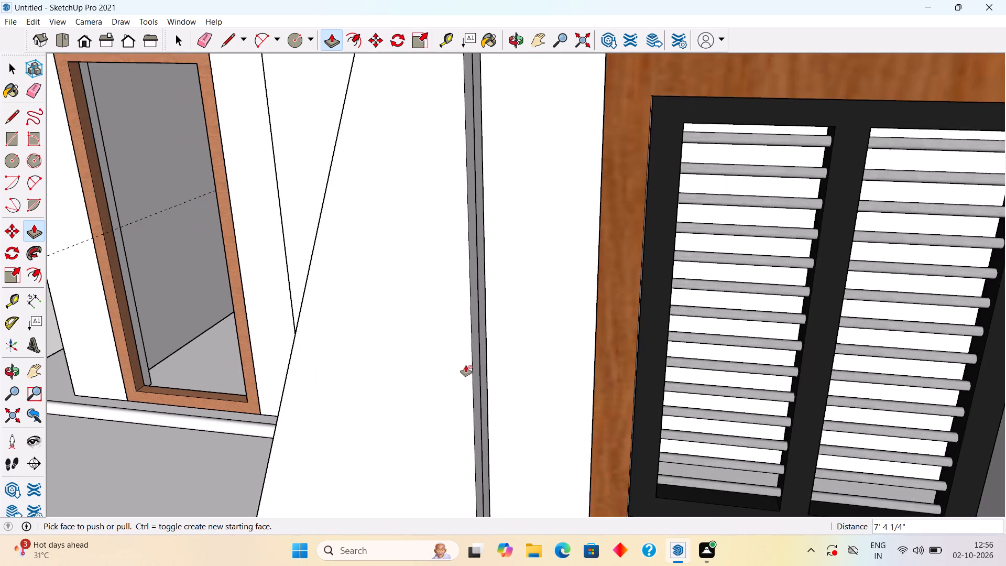
# Make the whole horizontal round rail across the balcony opening into a group.
pyautogui.scroll(-2, 466, 365)
pyautogui.moveTo(490, 362); pyautogui.dragTo(949, 337, button='middle')
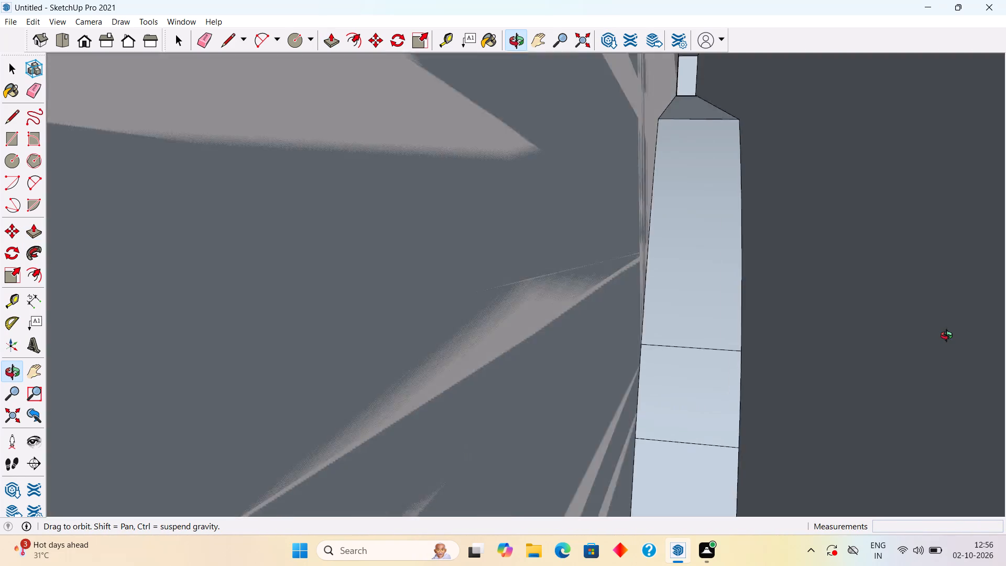
pyautogui.moveTo(949, 337); pyautogui.dragTo(749, 350, button='middle')
pyautogui.scroll(-7, 742, 343)
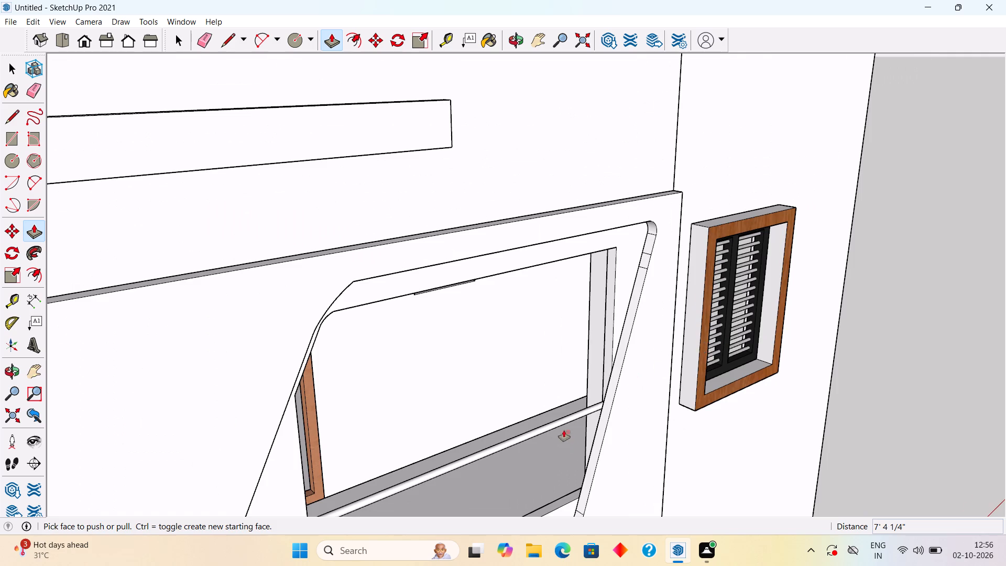
pyautogui.moveTo(560, 424); pyautogui.dragTo(484, 345, button='middle')
pyautogui.scroll(-2, 511, 345)
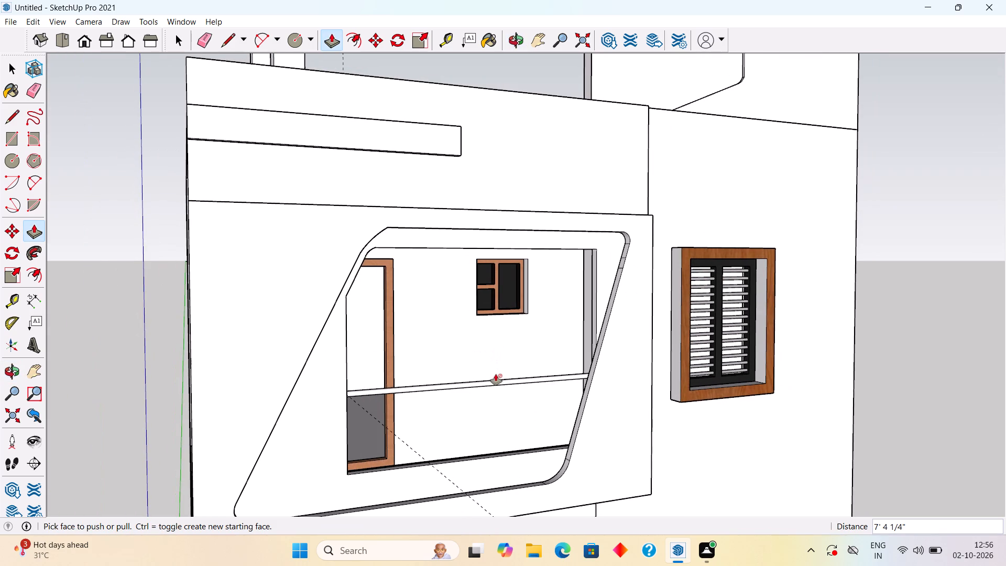
pyautogui.press('space')
pyautogui.click(508, 374)
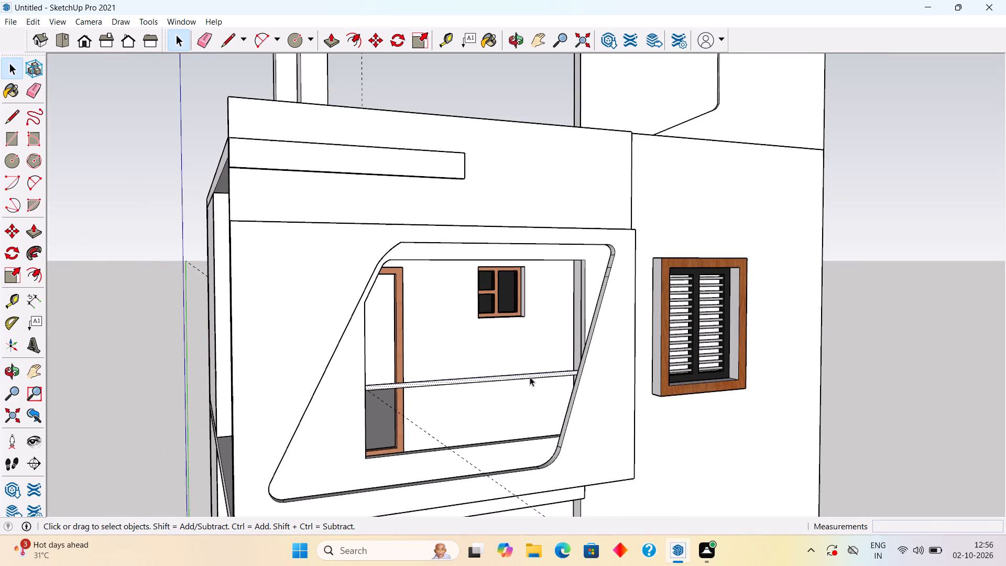
pyautogui.tripleClick(531, 374)
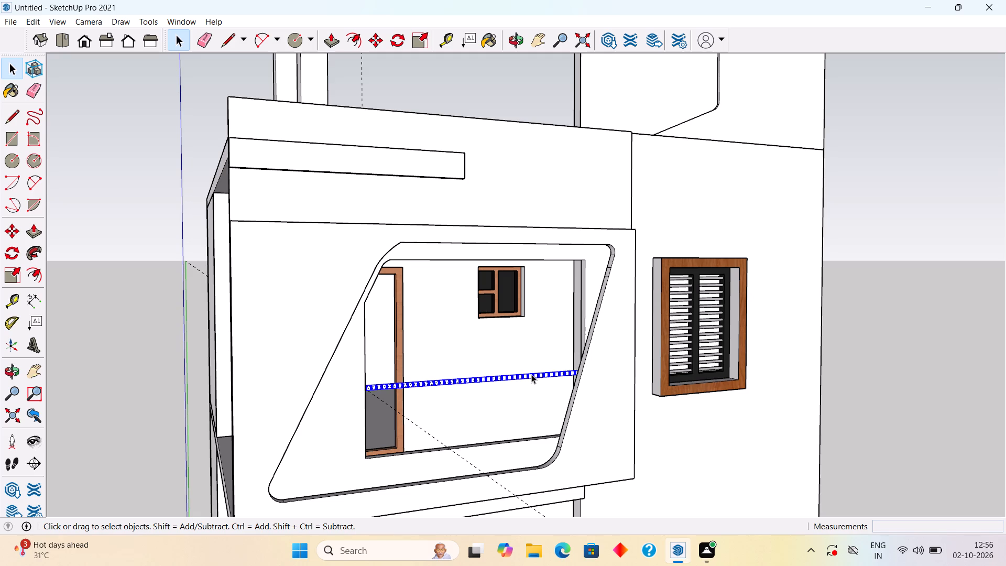
pyautogui.rightClick(531, 374)
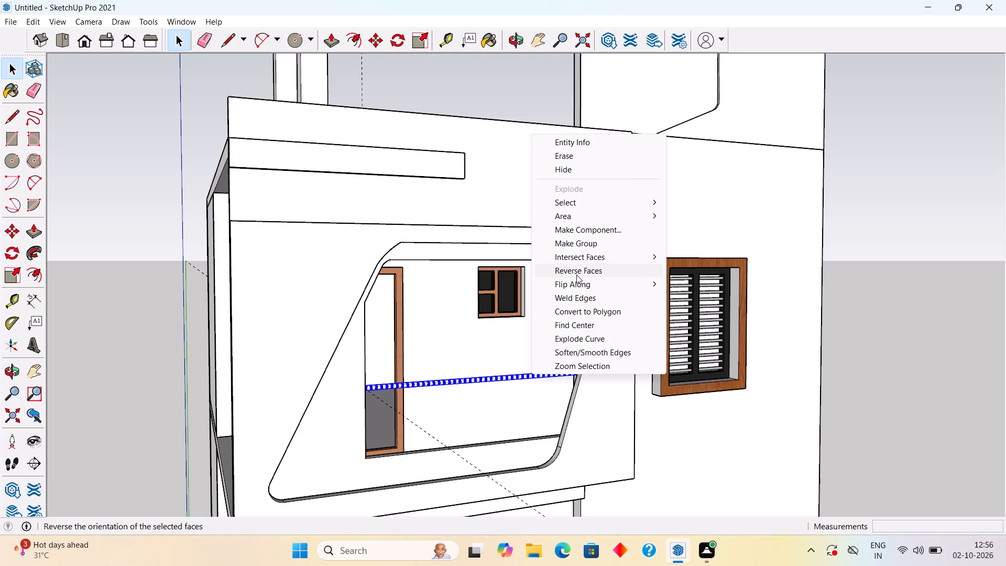
pyautogui.click(580, 240)
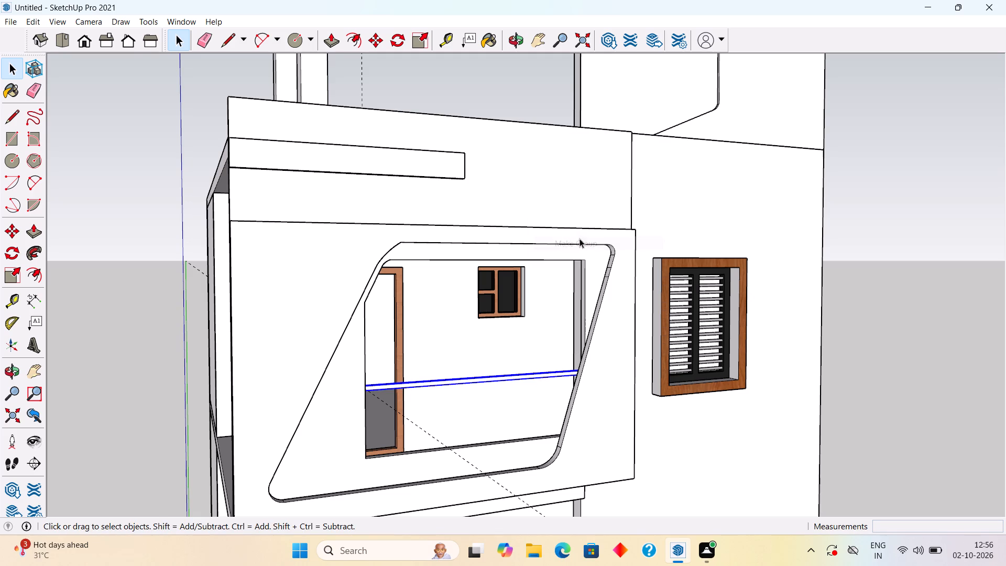
pyautogui.click(516, 100)
# Place a horizontal guide on the jamb face 1' 6" above the bottom edge of the balcony opening.
pyautogui.moveTo(515, 367); pyautogui.dragTo(358, 418, button='middle')
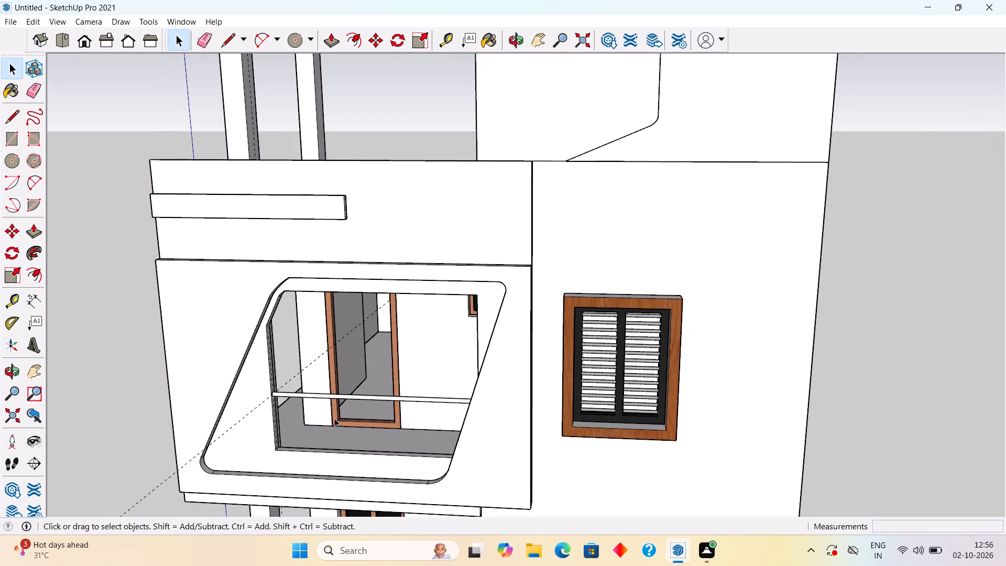
pyautogui.scroll(3, 319, 380)
pyautogui.moveTo(285, 408); pyautogui.dragTo(221, 378, button='middle')
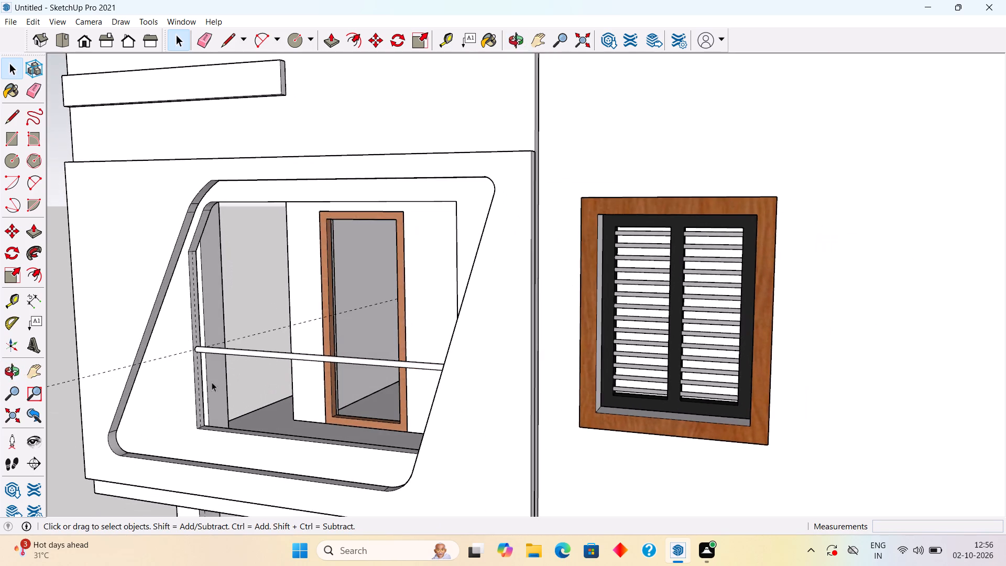
pyautogui.scroll(6, 207, 385)
pyautogui.moveTo(190, 422); pyautogui.dragTo(152, 436, button='middle')
pyautogui.scroll(3, 167, 445)
pyautogui.press('t')
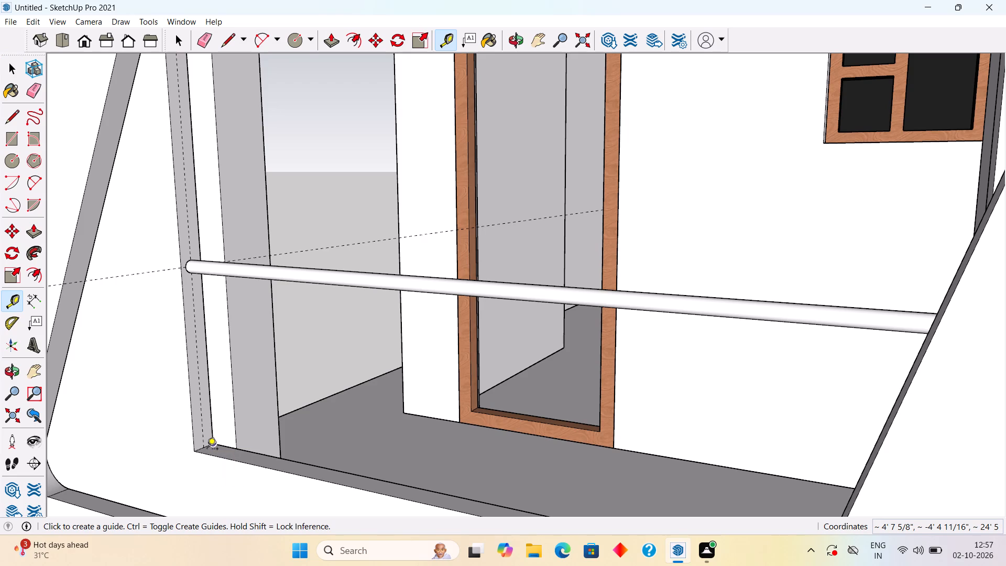
pyautogui.scroll(4, 191, 461)
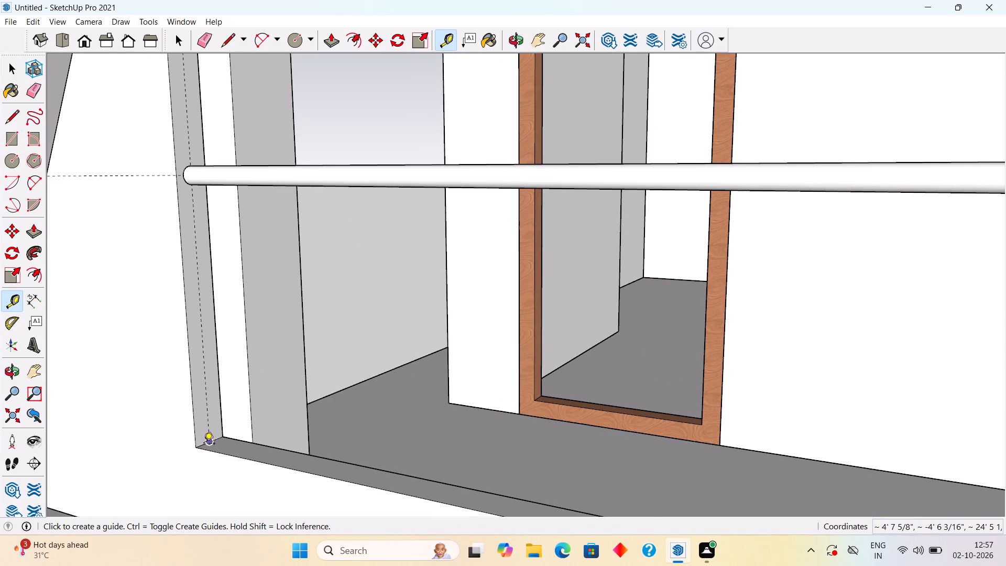
pyautogui.scroll(6, 204, 444)
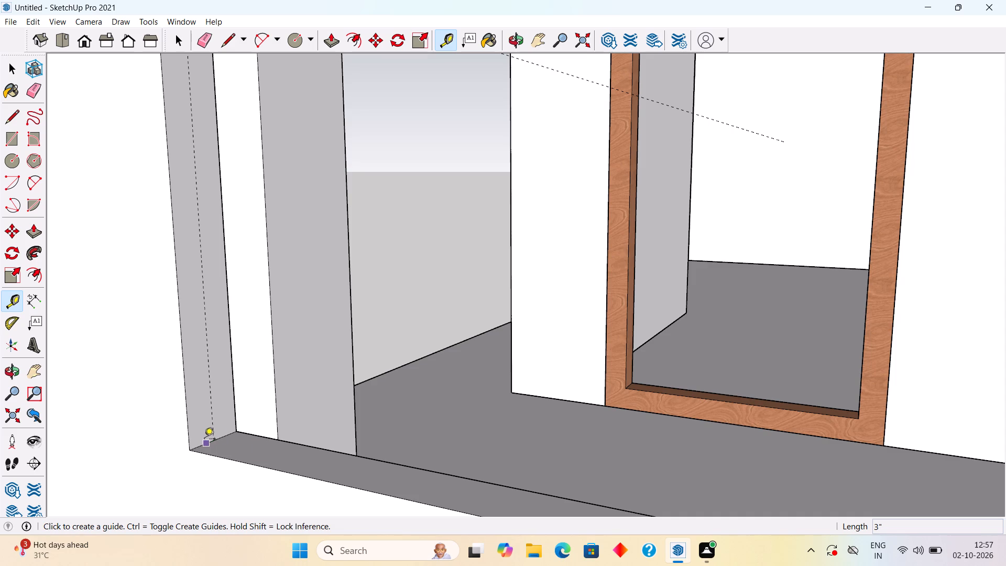
pyautogui.scroll(5, 233, 467)
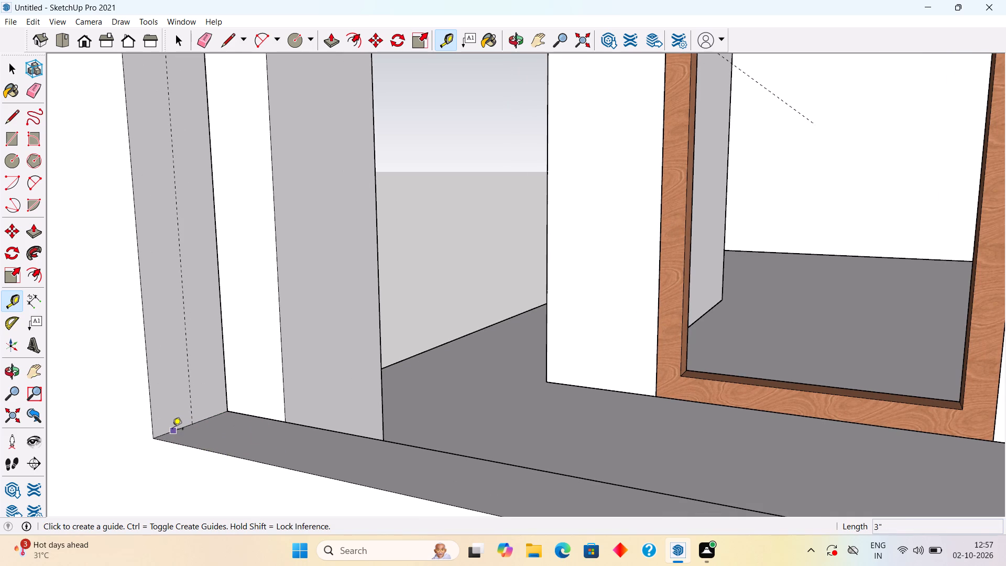
pyautogui.click(173, 430)
pyautogui.scroll(-13, 179, 356)
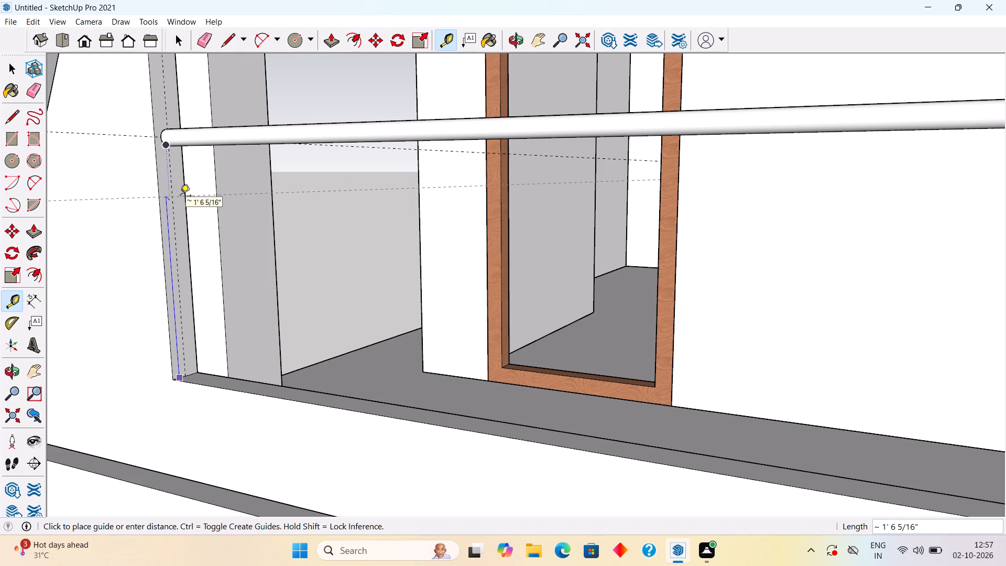
pyautogui.write('1;')
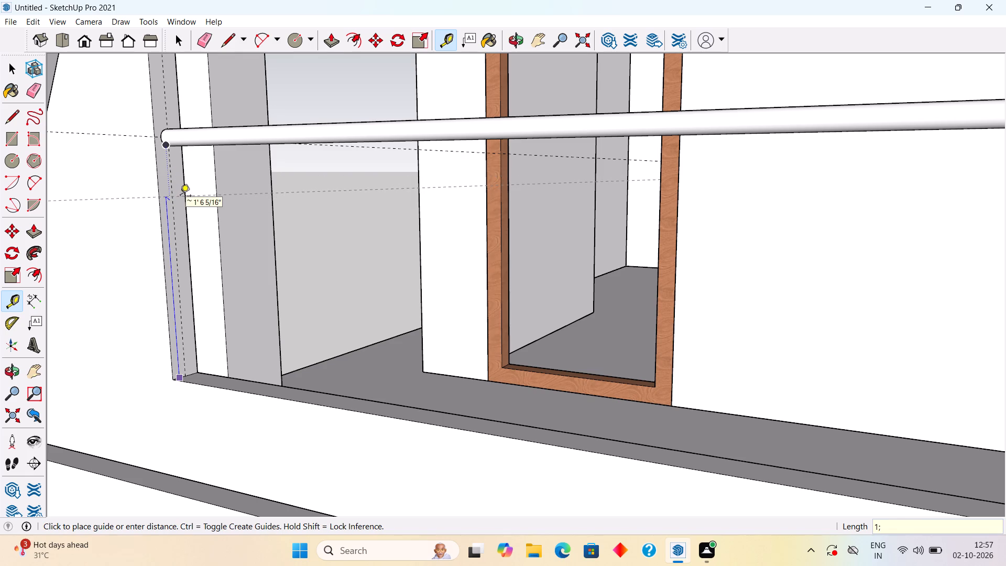
pyautogui.press('BackSpace')
pyautogui.write('\'6"')
pyautogui.press('Return')
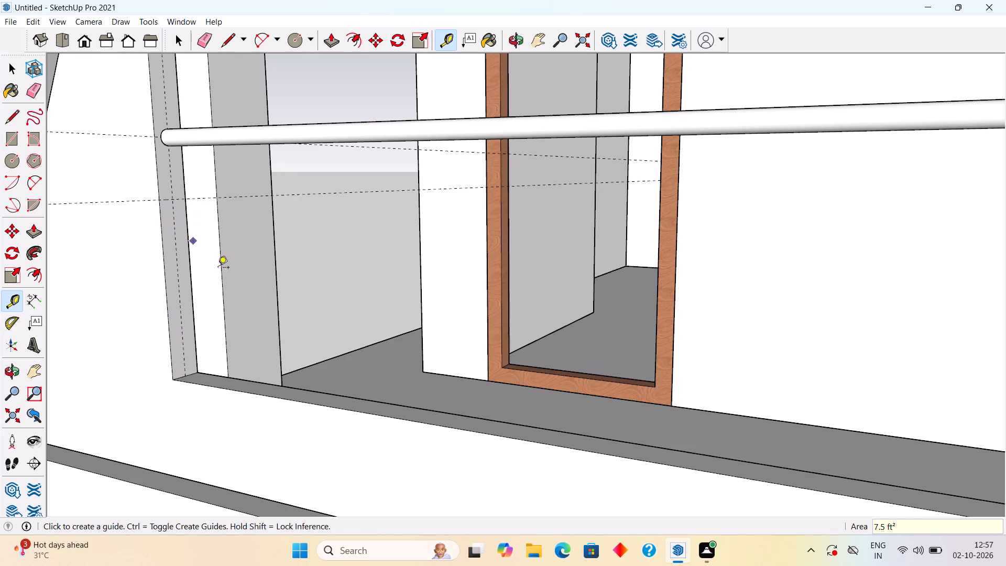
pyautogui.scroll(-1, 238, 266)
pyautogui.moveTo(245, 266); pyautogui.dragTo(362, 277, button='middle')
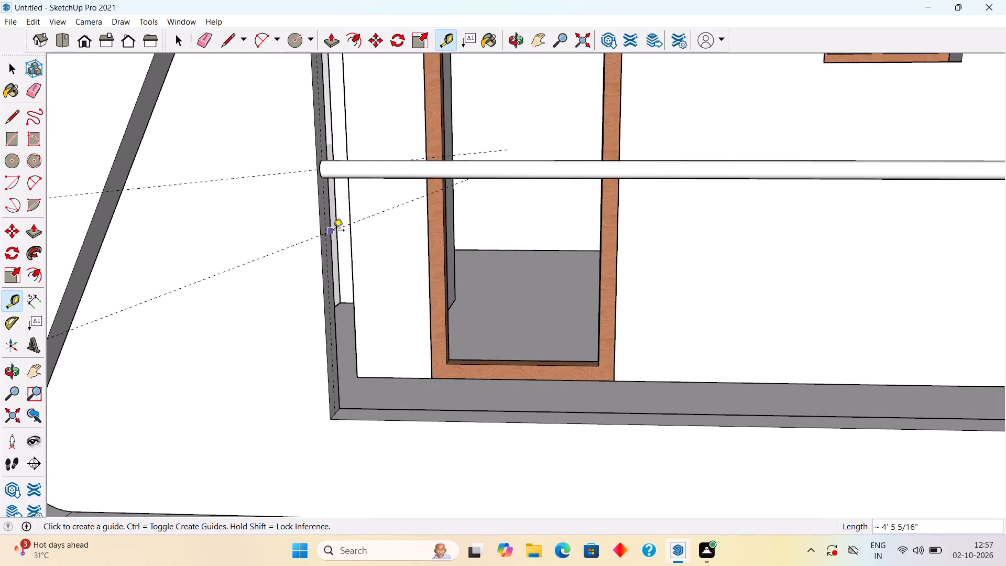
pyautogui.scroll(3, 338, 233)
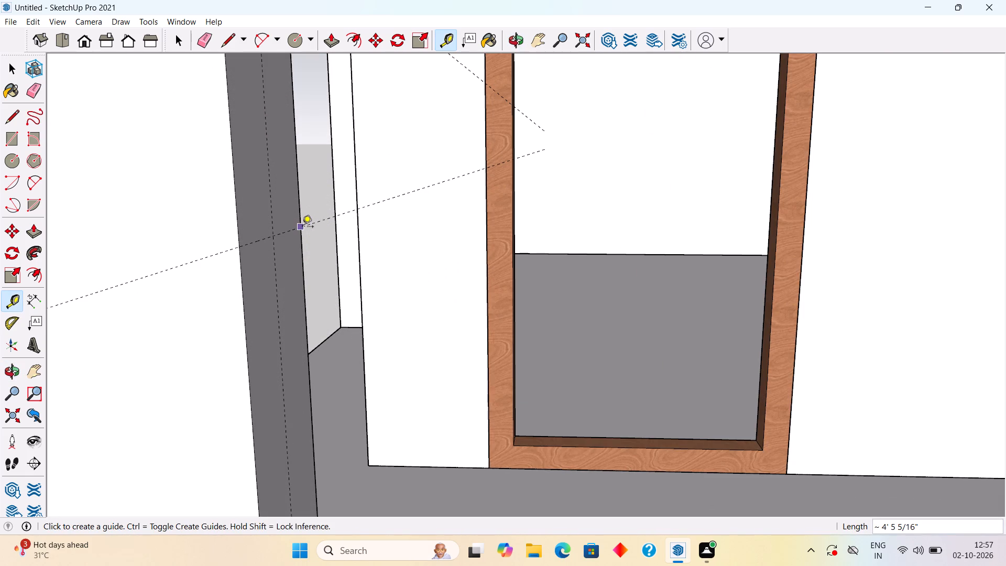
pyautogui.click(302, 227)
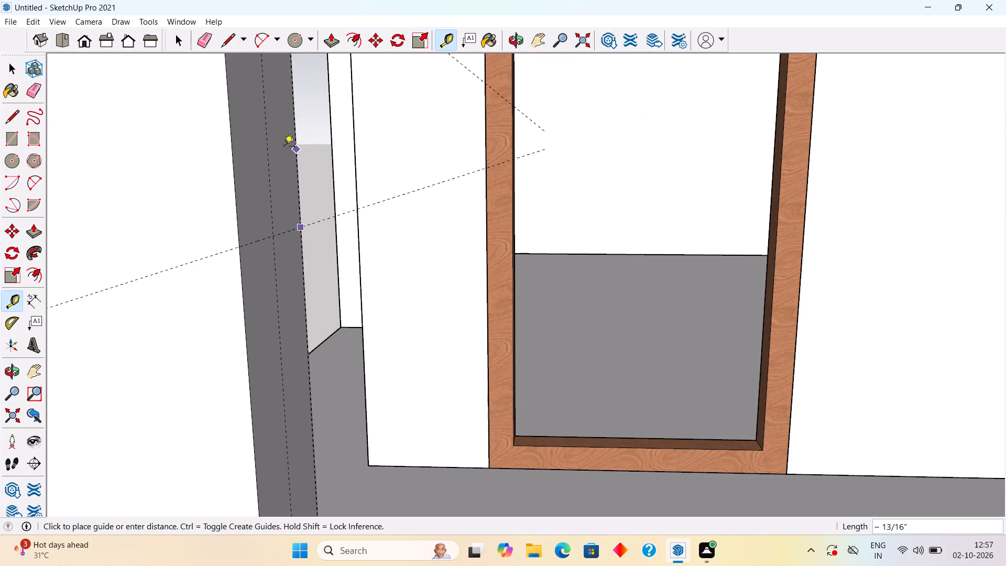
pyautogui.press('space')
# Place a horizontal guide on the jamb face 6" above the 1' 6" guide.
pyautogui.moveTo(285, 162); pyautogui.dragTo(213, 190, button='middle')
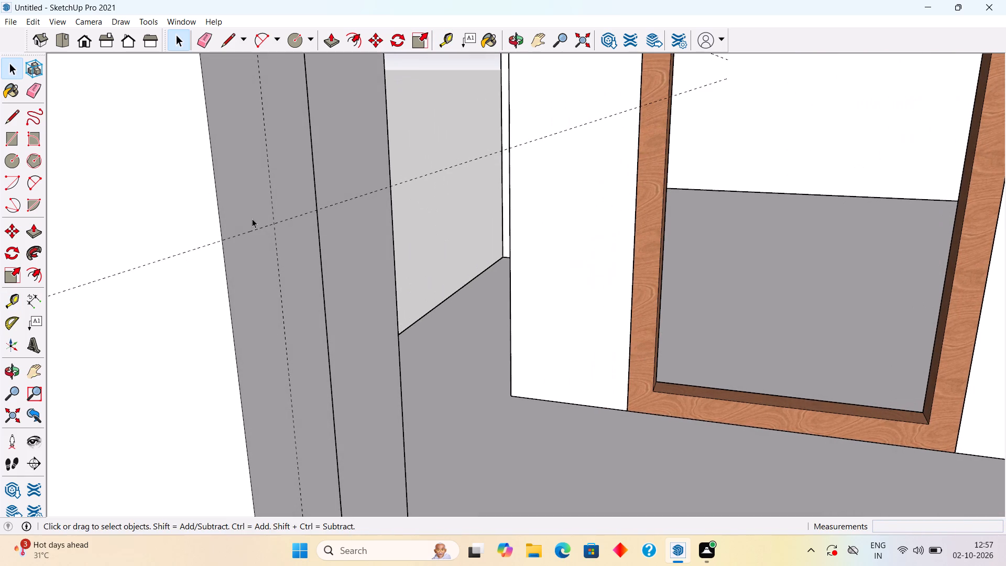
pyautogui.press('t')
pyautogui.click(253, 230)
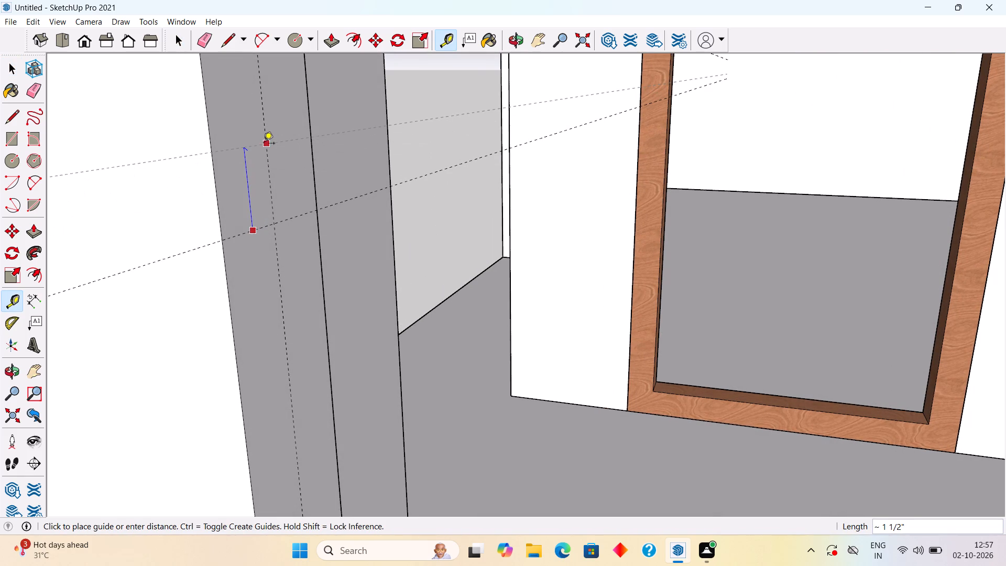
pyautogui.write('6"')
pyautogui.press('Return')
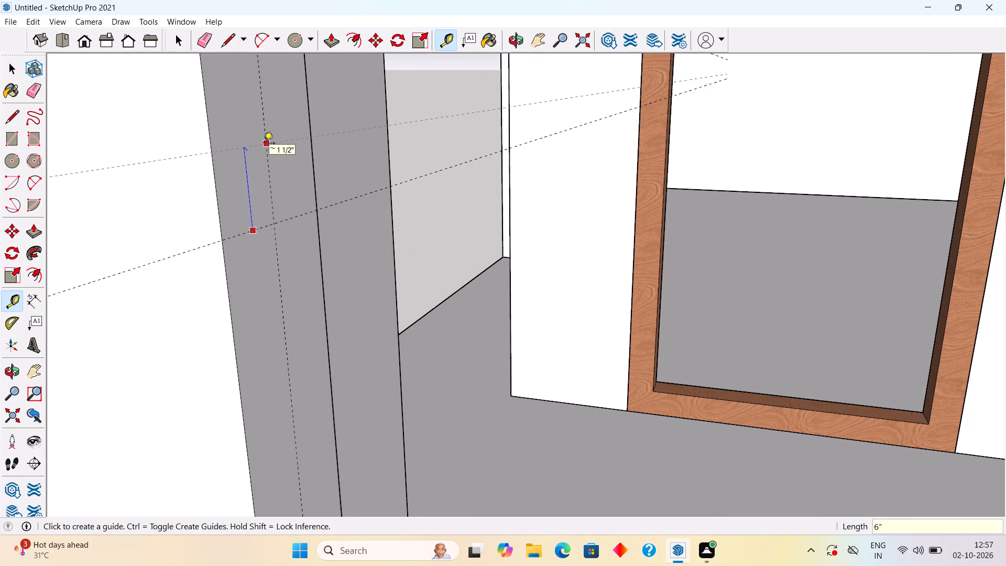
# Place a horizontal guide on the jamb face 3" above the 1' 6" guide, below the round rail.
pyautogui.scroll(1, 264, 144)
pyautogui.scroll(-15, 264, 144)
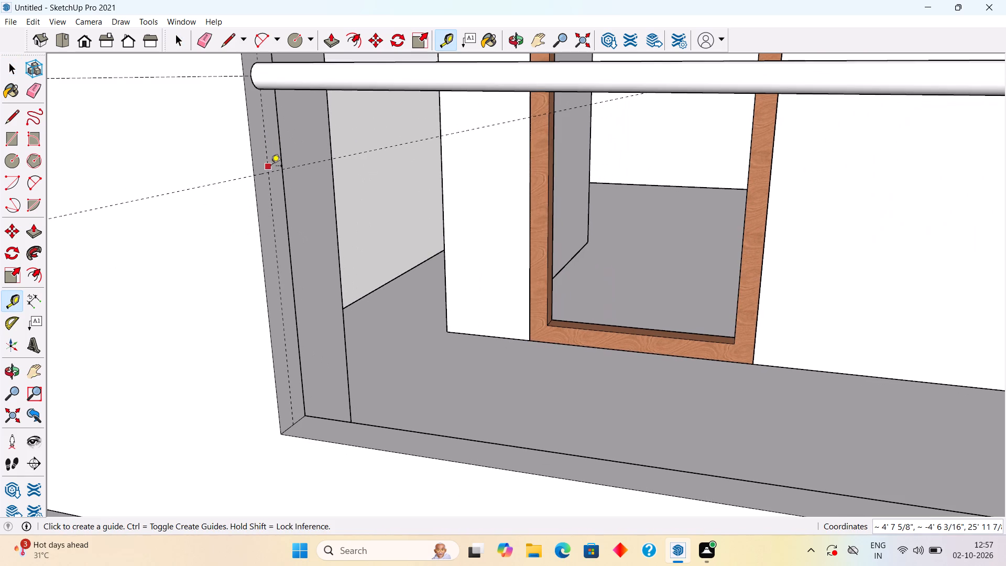
pyautogui.scroll(2, 257, 176)
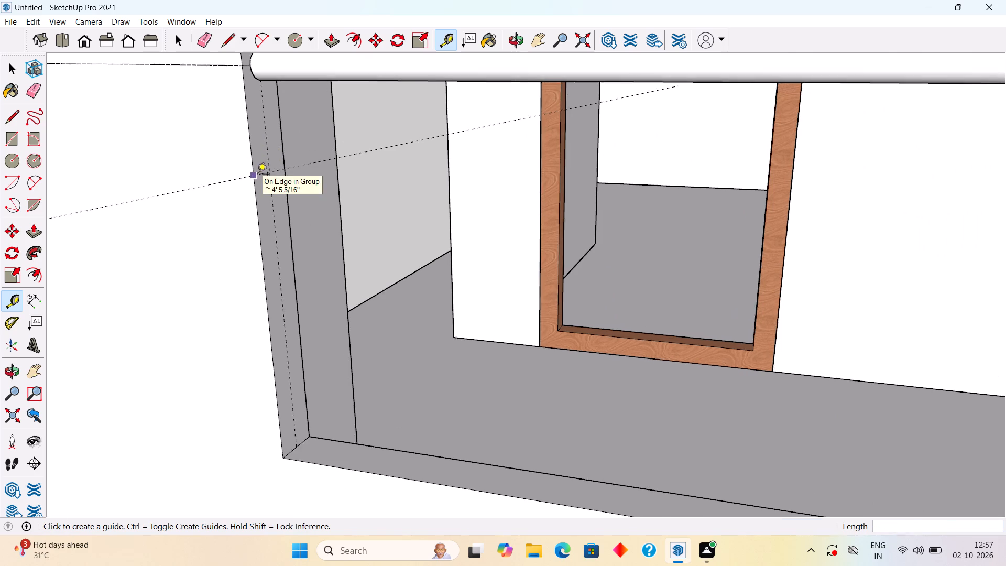
pyautogui.scroll(1, 257, 175)
pyautogui.click(261, 172)
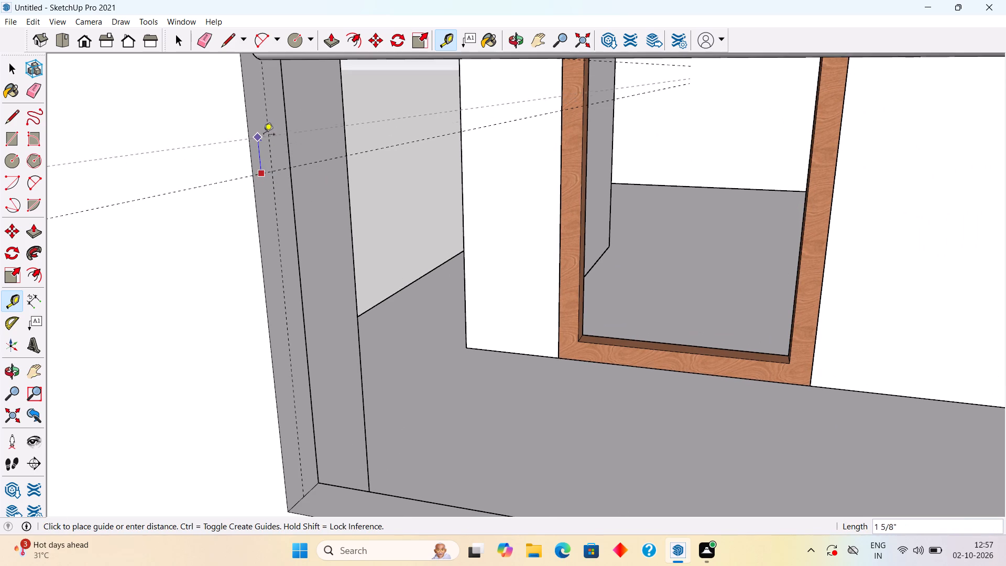
pyautogui.write('3"')
pyautogui.press('Return')
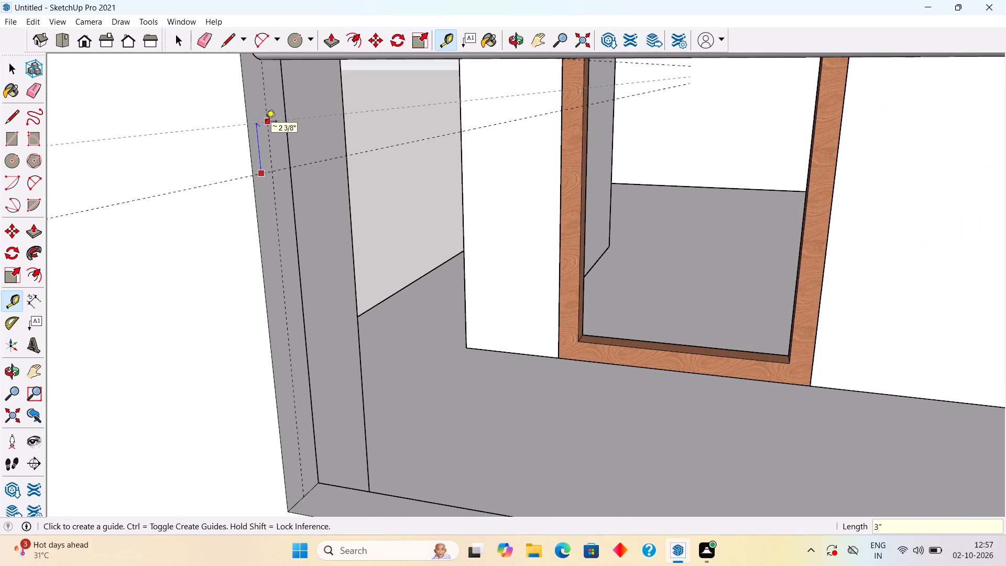
pyautogui.press('space')
# Draw two circles of 0.4" radius on the jamb face, centred where the vertical guide crosses the two horizontal guides below the rail.
pyautogui.scroll(-5, 299, 132)
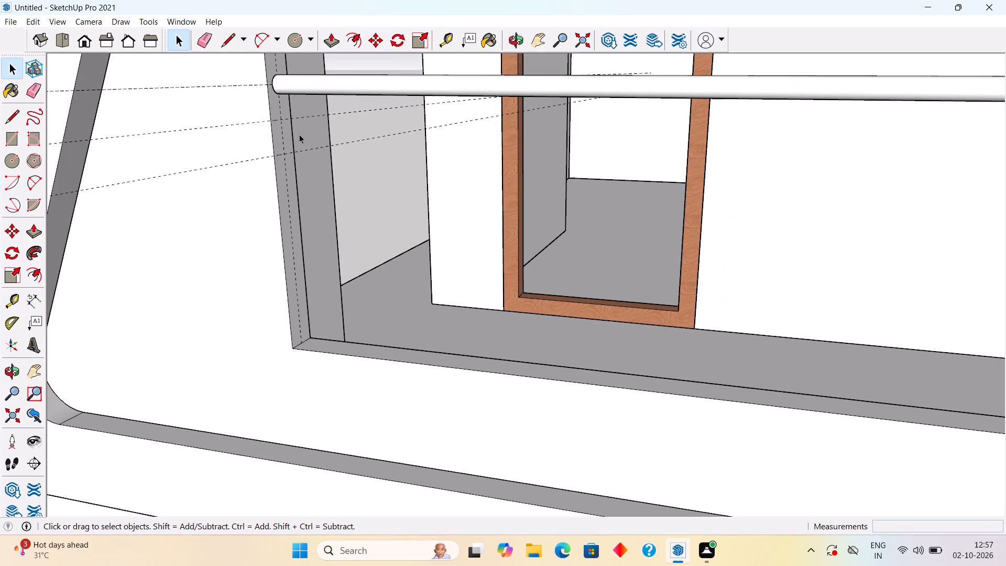
pyautogui.moveTo(313, 134); pyautogui.dragTo(364, 146, button='middle')
pyautogui.scroll(3, 364, 146)
pyautogui.moveTo(379, 141); pyautogui.dragTo(314, 140, button='middle')
pyautogui.scroll(-4, 139, 112)
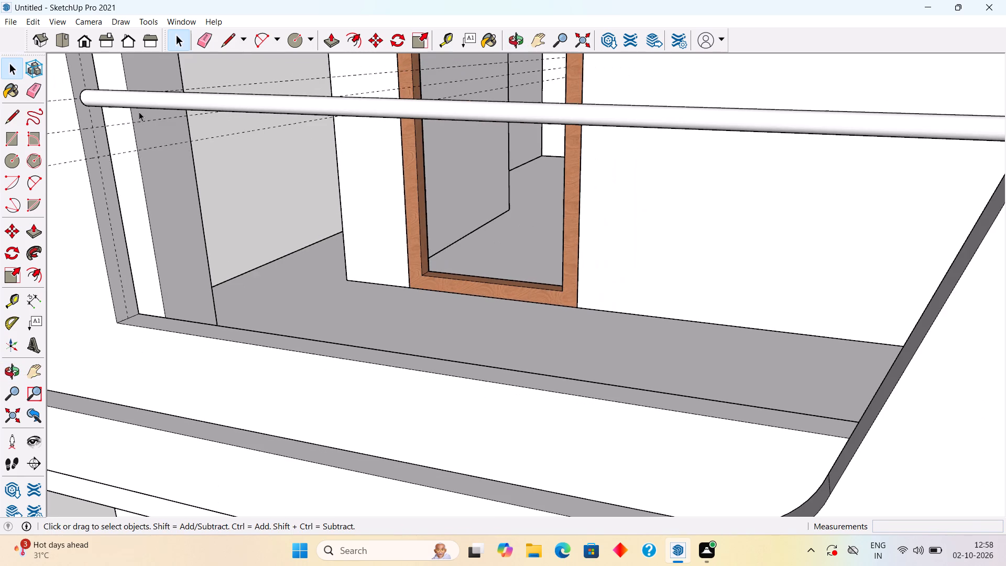
pyautogui.scroll(8, 80, 118)
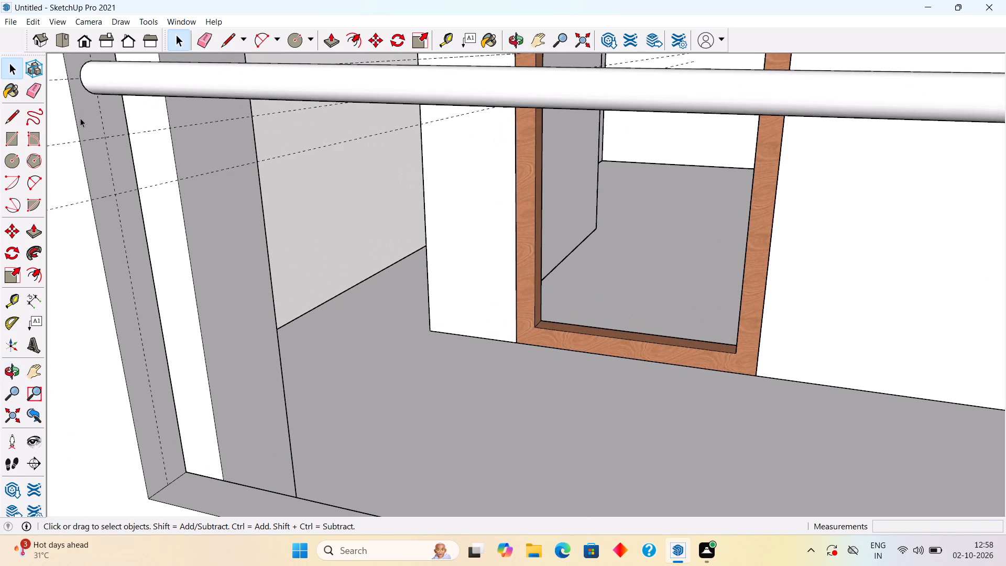
pyautogui.press('c')
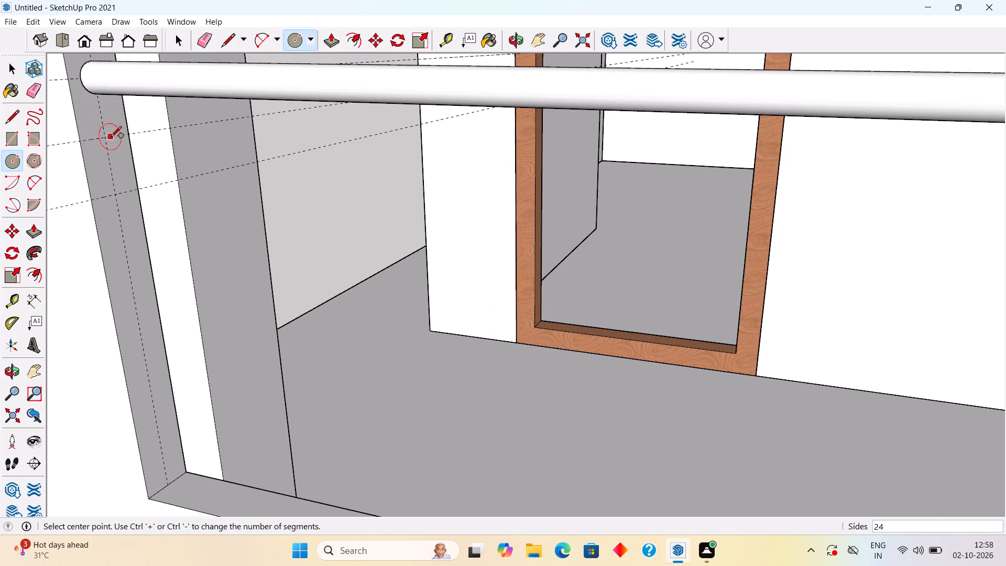
pyautogui.click(104, 139)
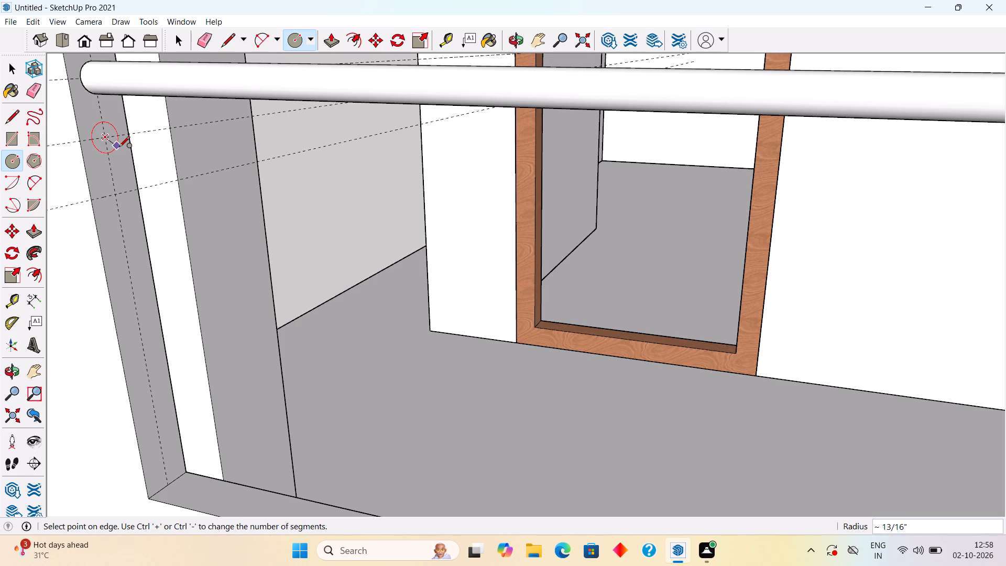
pyautogui.press('.')
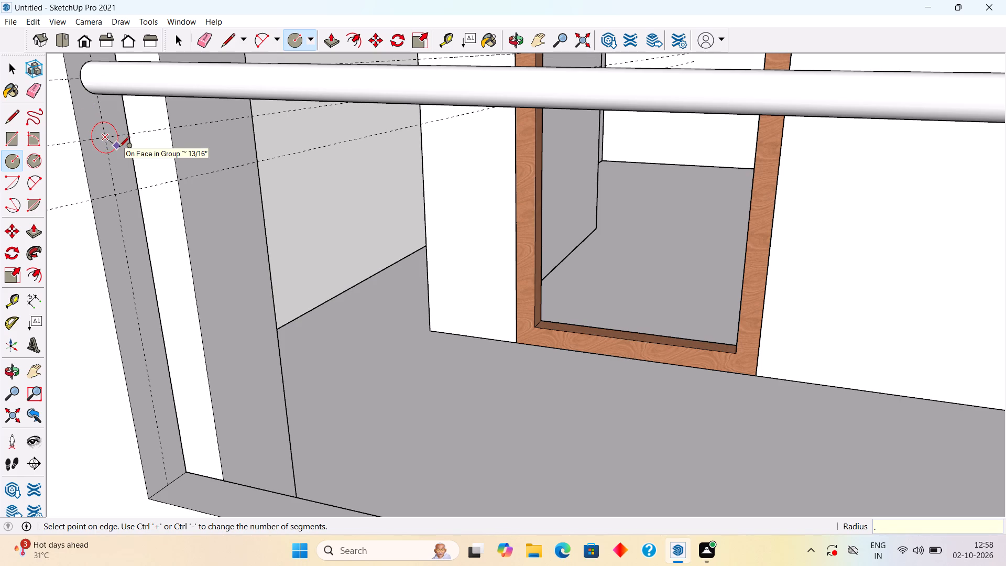
pyautogui.write('4"')
pyautogui.press('Return')
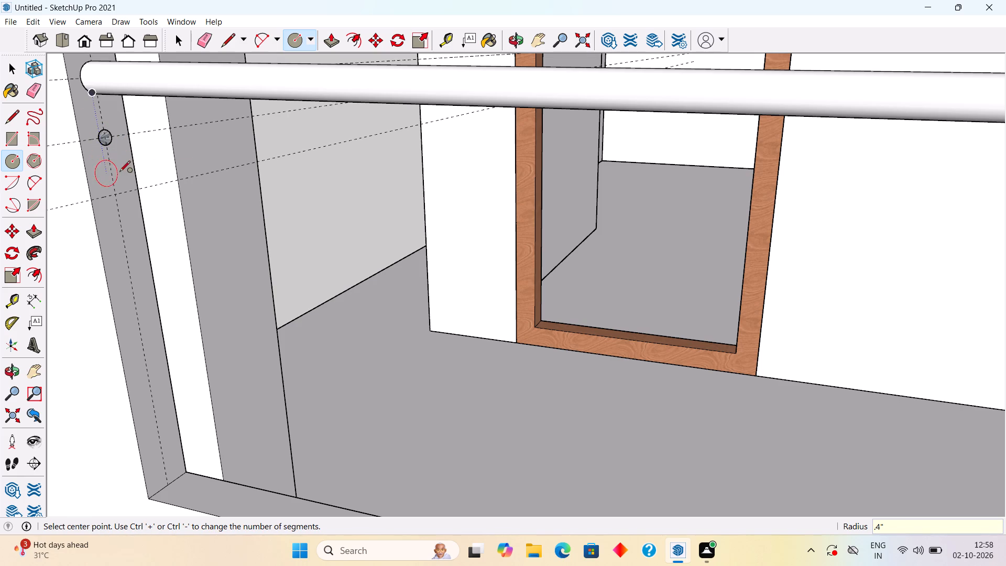
pyautogui.click(119, 195)
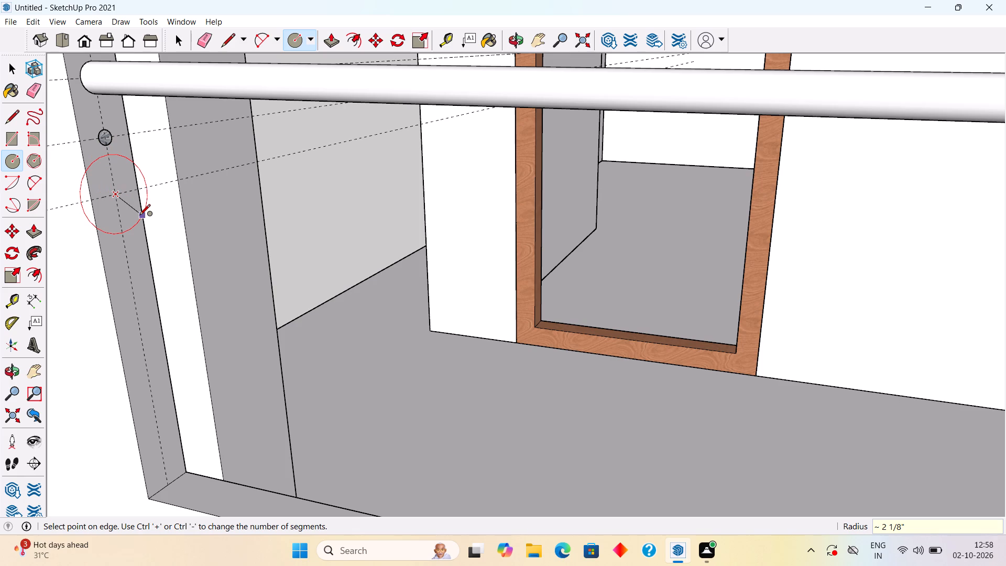
pyautogui.write('.4"')
pyautogui.press('Return')
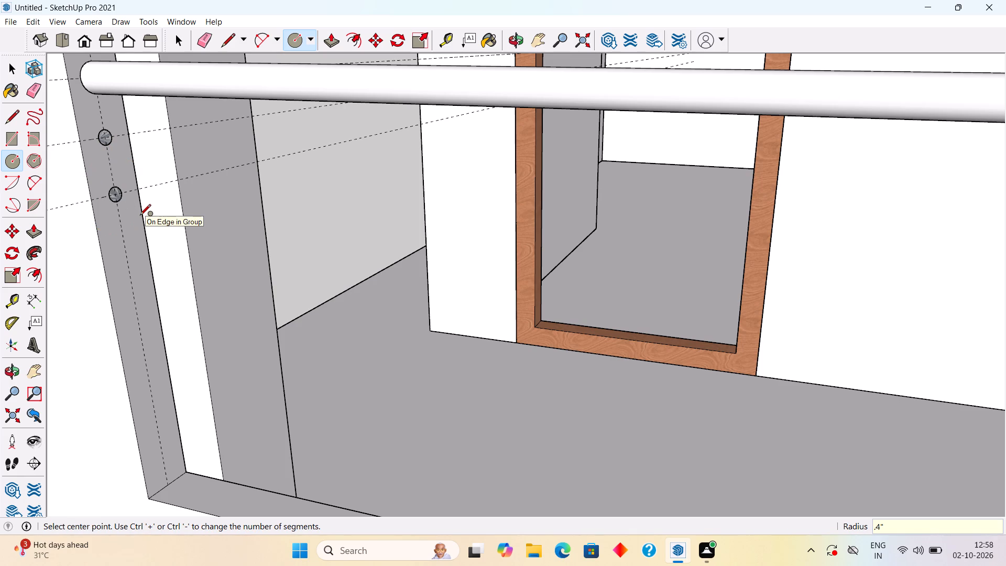
# Extrude the upper small circle on the jamb about 7' 4 5/16" across the balcony opening to the slanted side.
pyautogui.press('space')
pyautogui.scroll(-6, 140, 216)
pyautogui.scroll(-2, 150, 173)
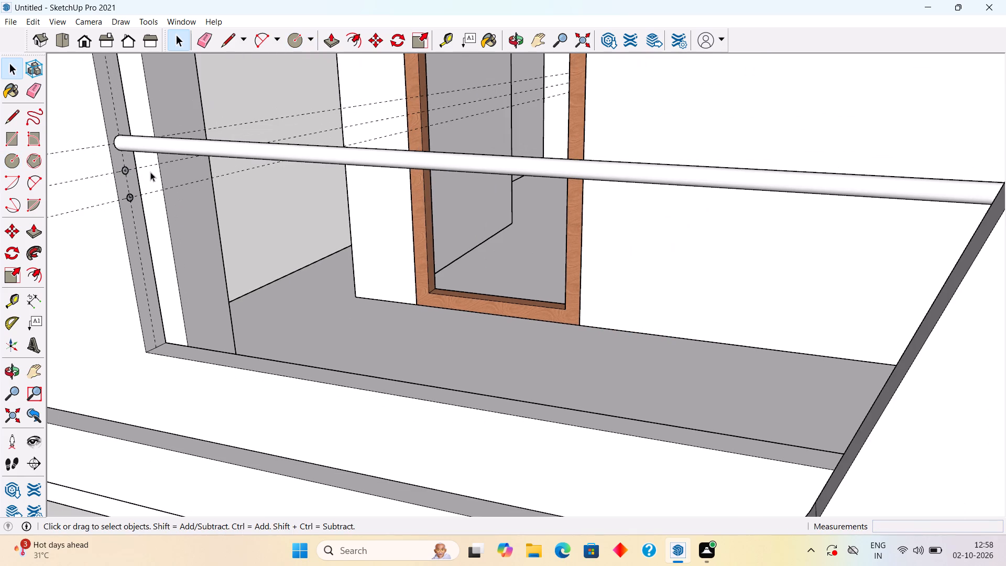
pyautogui.scroll(11, 137, 171)
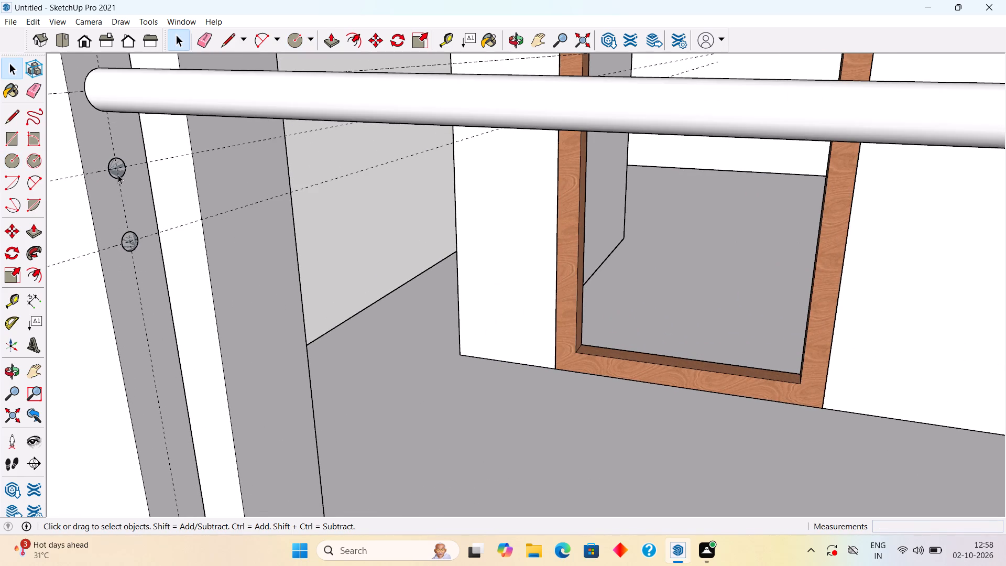
pyautogui.press('p')
pyautogui.moveTo(117, 163); pyautogui.dragTo(117, 164)
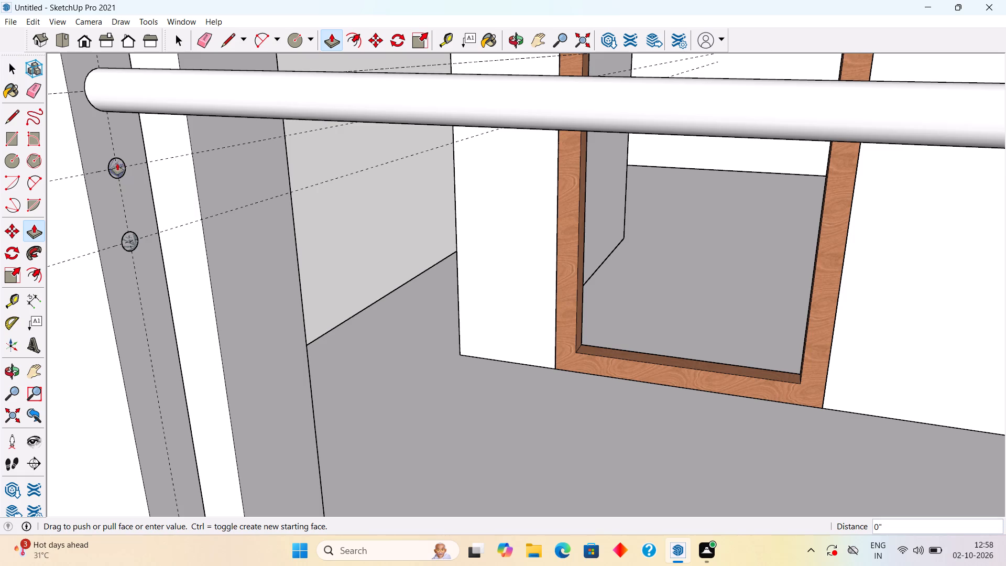
pyautogui.moveTo(117, 164); pyautogui.dragTo(1005, 362)
pyautogui.middleClick(1005, 362)
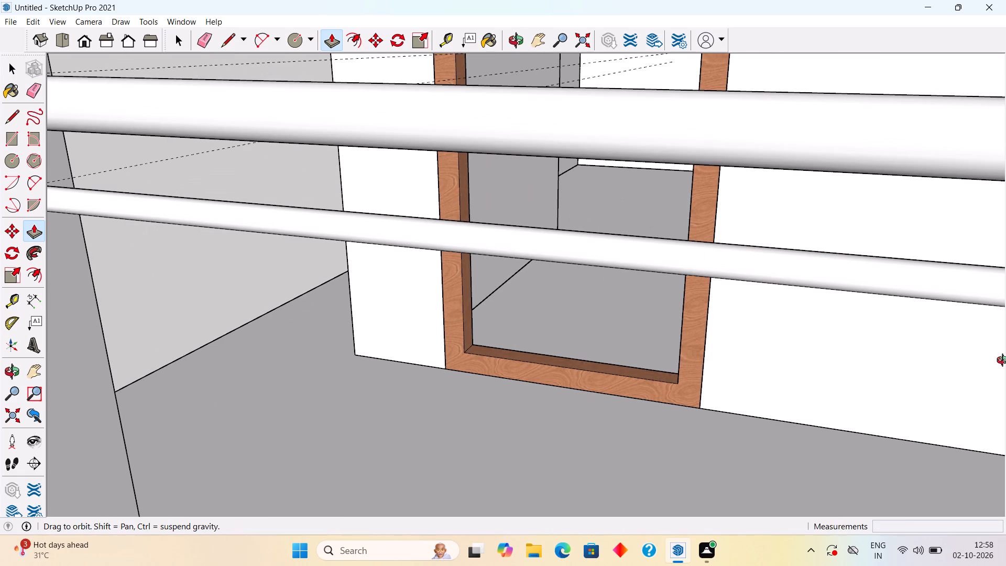
pyautogui.moveTo(1005, 362); pyautogui.dragTo(1005, 362)
pyautogui.scroll(-5, 1000, 353)
pyautogui.scroll(-1, 924, 346)
pyautogui.scroll(-5, 977, 343)
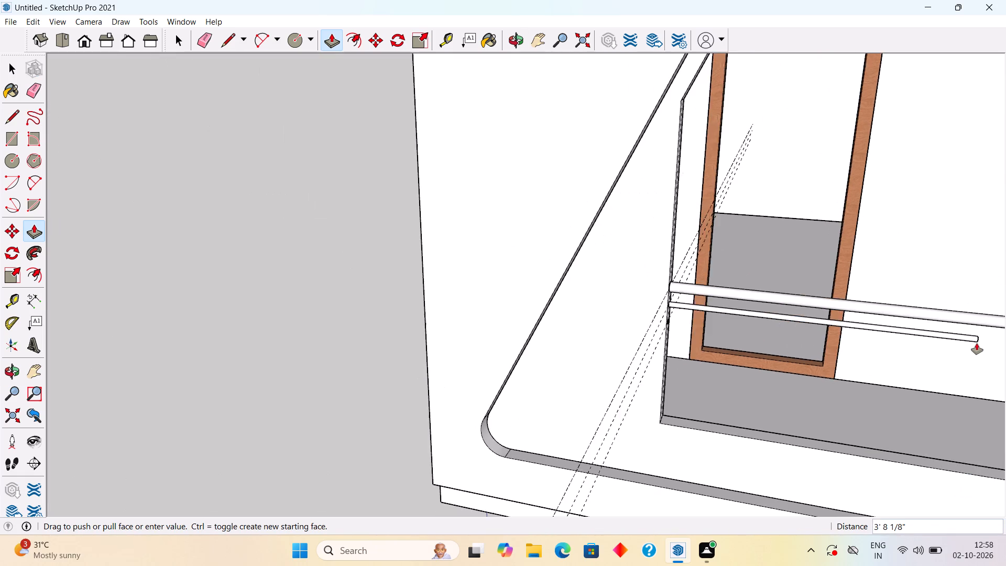
pyautogui.scroll(-20, 977, 343)
pyautogui.scroll(-4, 977, 343)
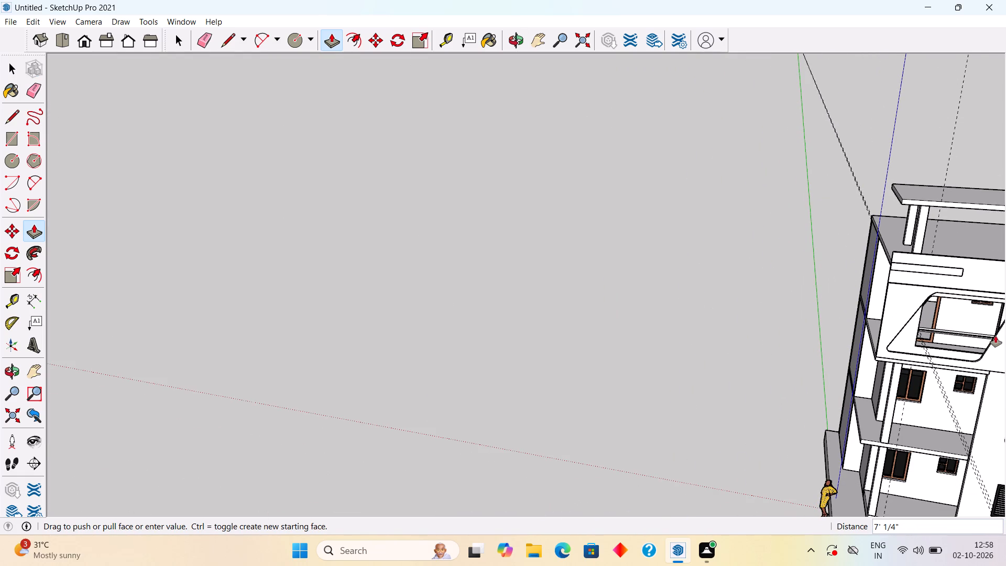
pyautogui.click(999, 338)
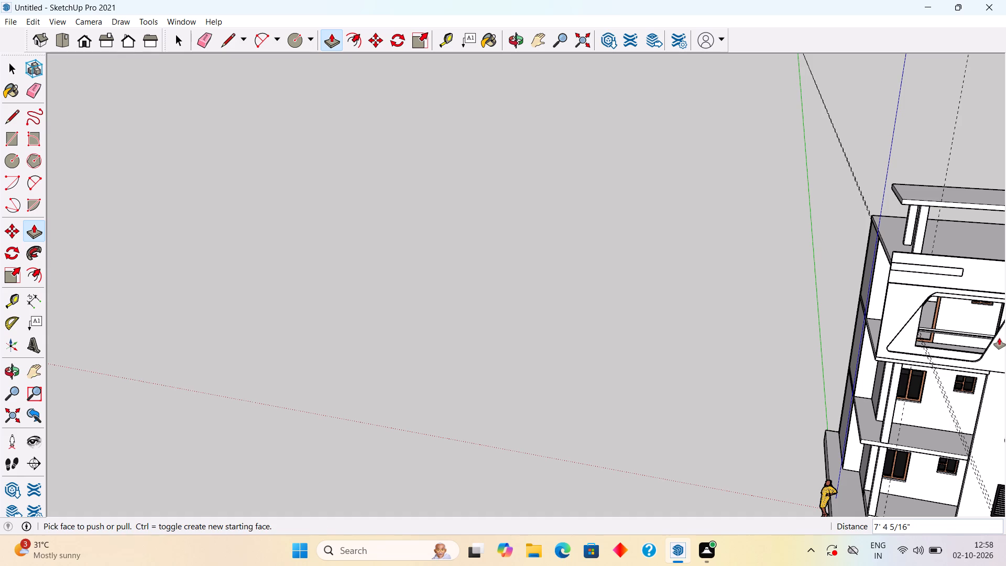
# Extrude the lower small circle on the jamb by the same distance to form the second thin bar.
pyautogui.moveTo(914, 323); pyautogui.dragTo(744, 256, button='middle')
pyautogui.scroll(-8, 744, 256)
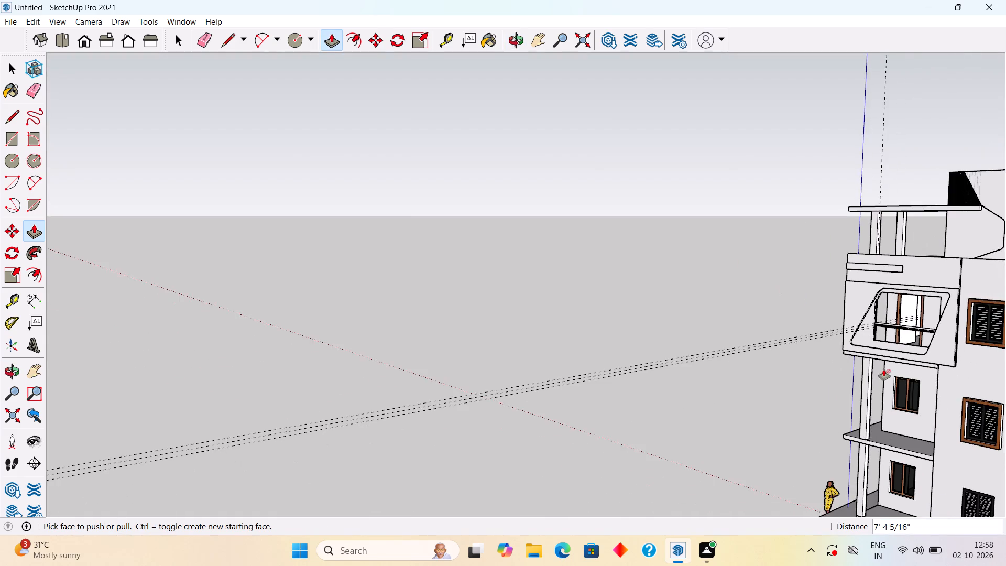
pyautogui.moveTo(883, 366); pyautogui.dragTo(814, 309, button='middle')
pyautogui.scroll(18, 1005, 357)
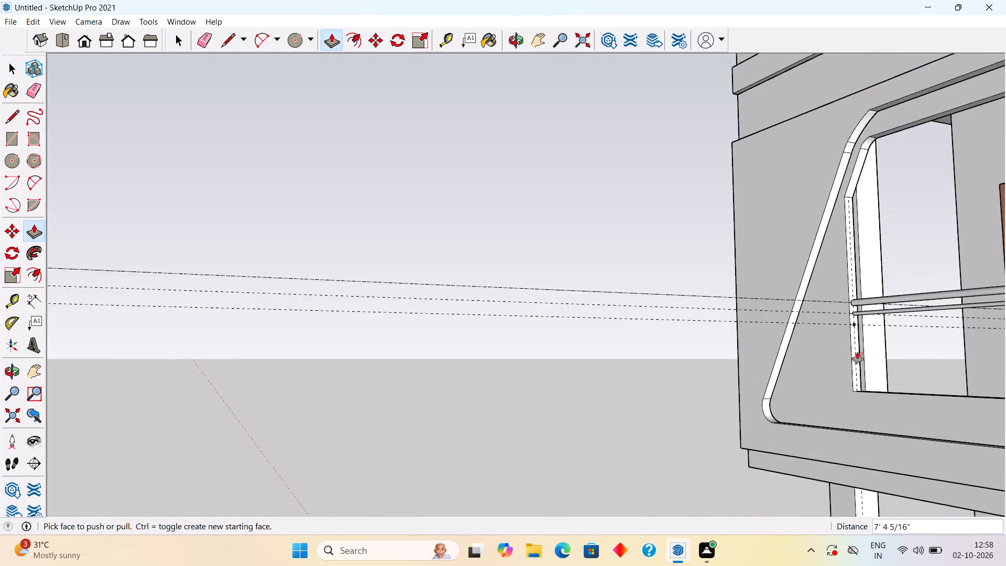
pyautogui.scroll(9, 857, 352)
pyautogui.scroll(10, 850, 303)
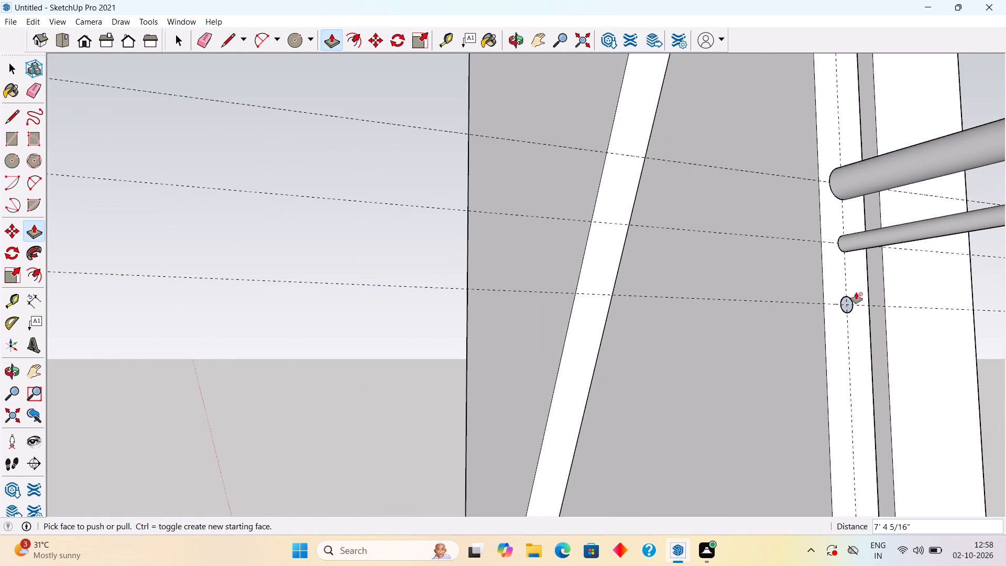
pyautogui.doubleClick(846, 306)
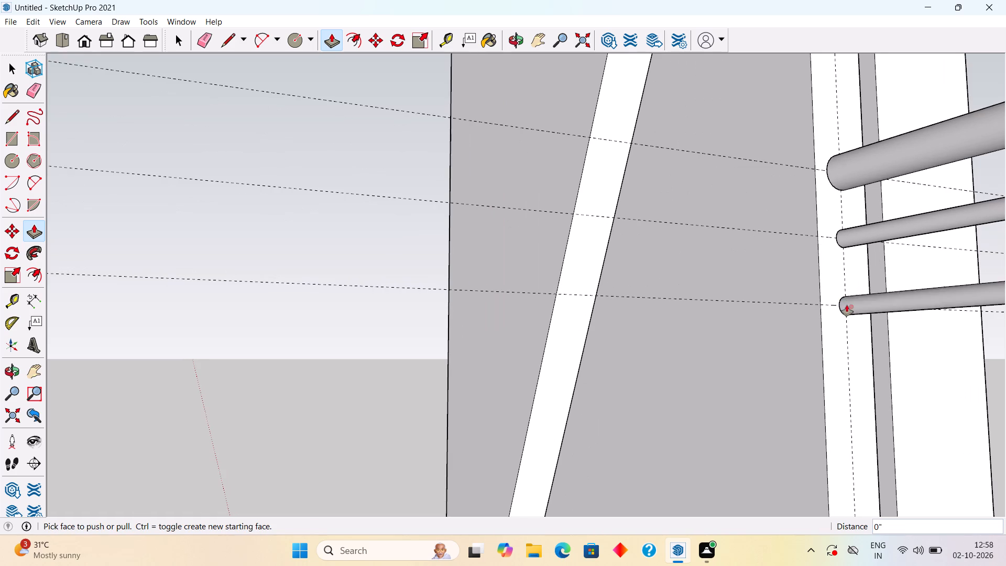
pyautogui.scroll(-20, 847, 305)
pyautogui.scroll(-19, 847, 305)
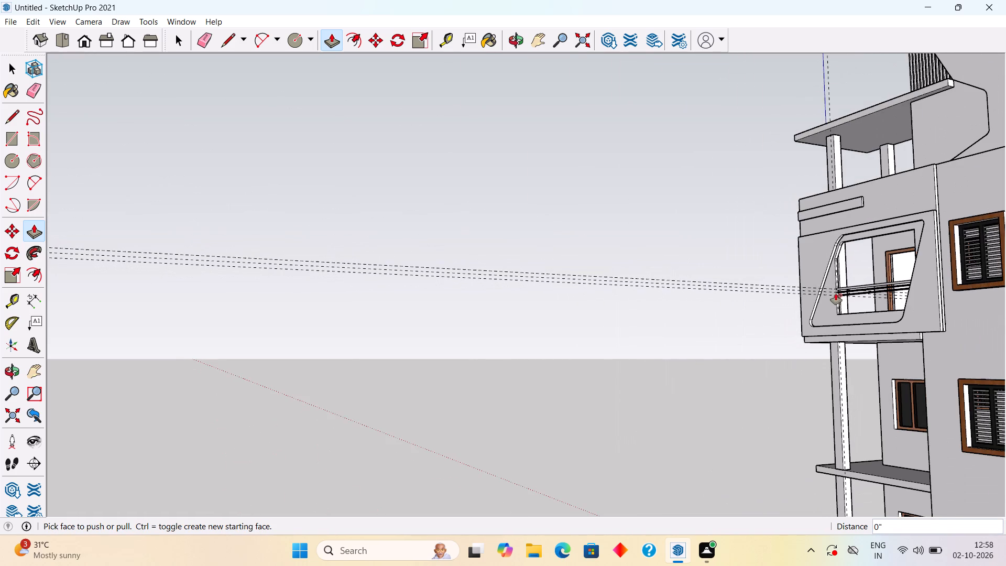
pyautogui.press('space')
# Place a vertical guide 1' from the jamb edge along the bottom of the balcony opening.
pyautogui.moveTo(803, 325); pyautogui.dragTo(981, 353, button='middle')
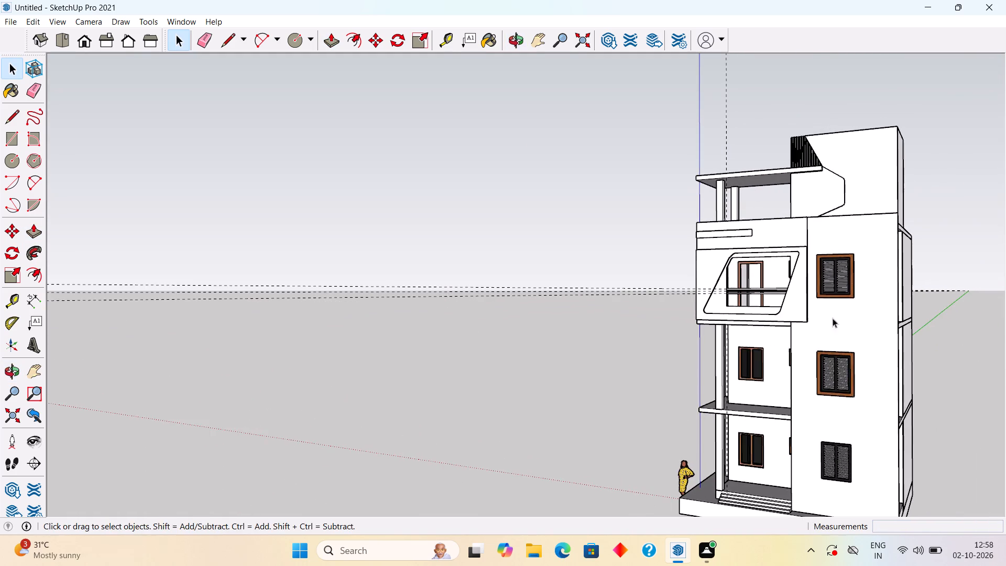
pyautogui.moveTo(791, 319); pyautogui.dragTo(977, 356, button='middle')
pyautogui.moveTo(749, 291); pyautogui.dragTo(685, 291, button='middle')
pyautogui.scroll(12, 703, 285)
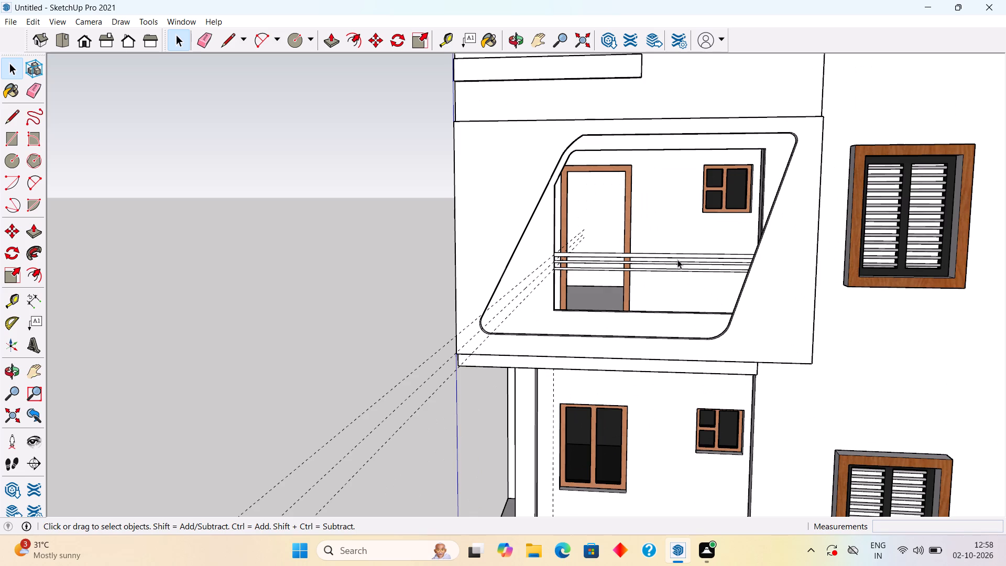
pyautogui.moveTo(675, 245); pyautogui.dragTo(678, 333, button='middle')
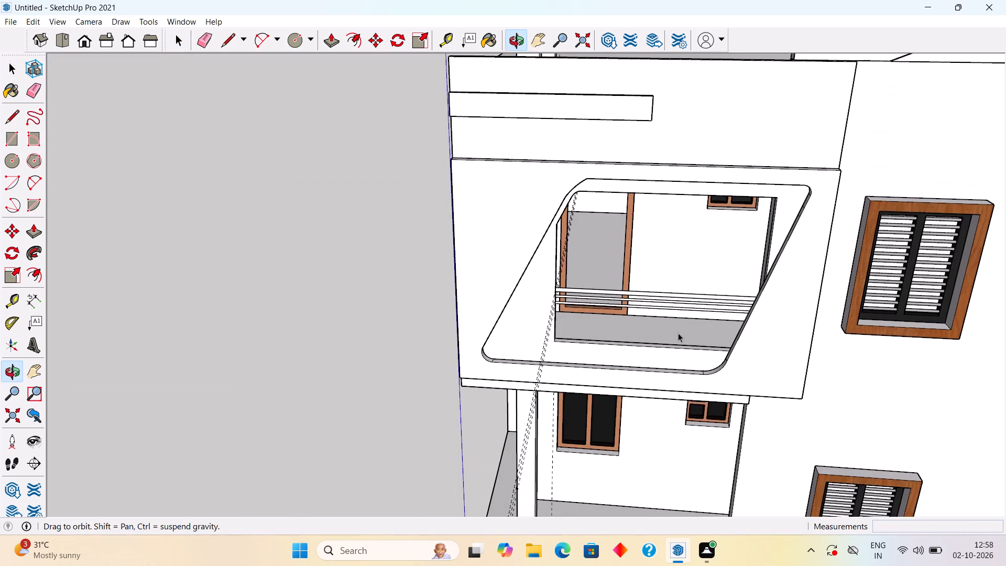
pyautogui.moveTo(678, 333); pyautogui.dragTo(678, 330, button='middle')
pyautogui.scroll(7, 597, 321)
pyautogui.moveTo(549, 346); pyautogui.dragTo(508, 367, button='middle')
pyautogui.press('t')
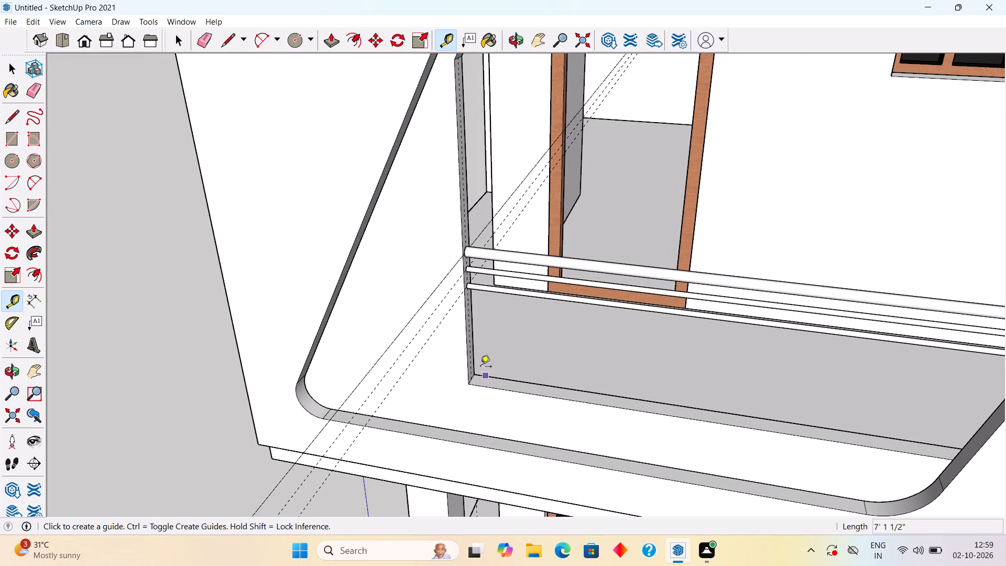
pyautogui.click(465, 359)
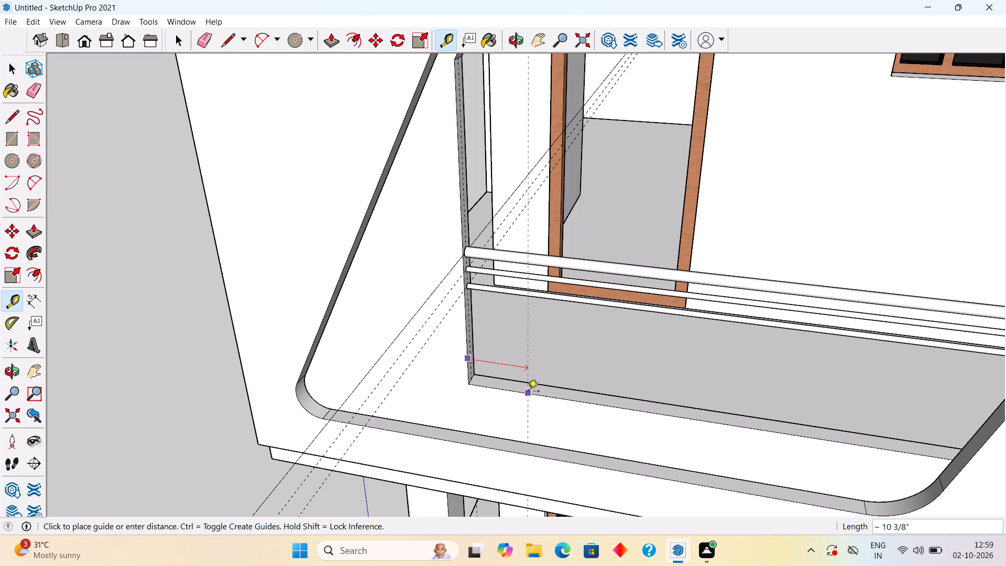
pyautogui.write("1'")
pyautogui.press('Return')
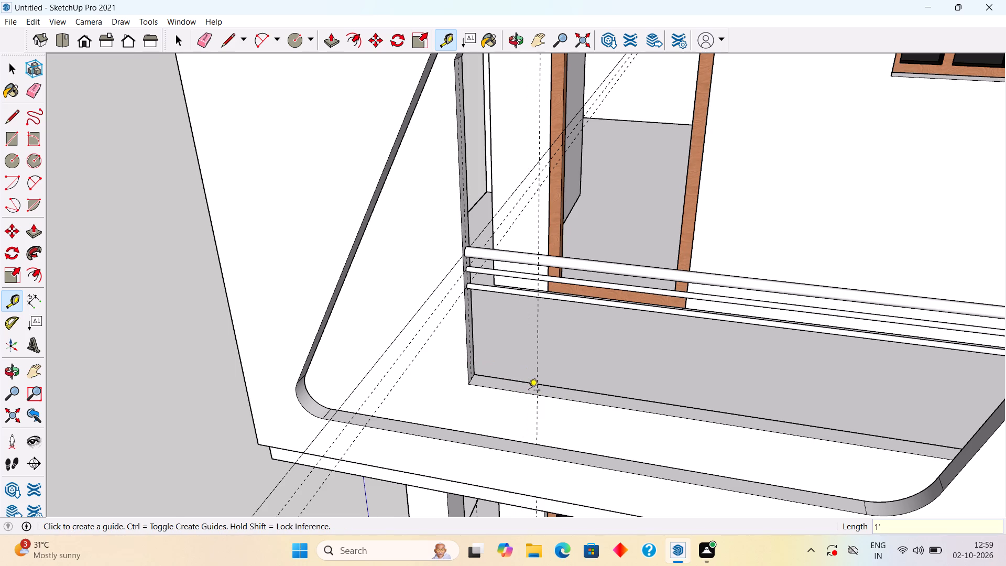
# Place two more vertical guides along the balcony opening, each 2' beyond the previous one.
pyautogui.click(537, 383)
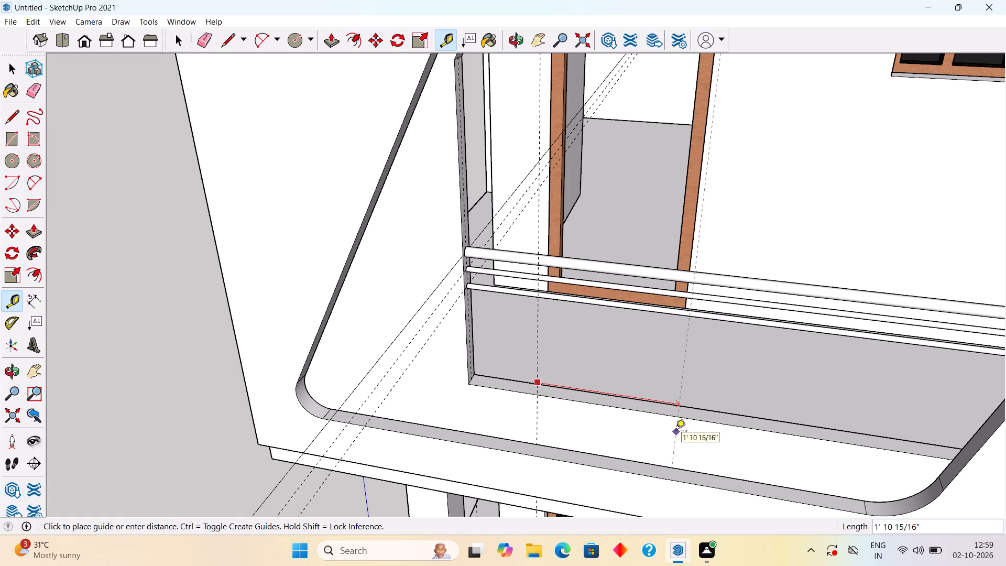
pyautogui.write("2'")
pyautogui.press('Return')
pyautogui.click(691, 388)
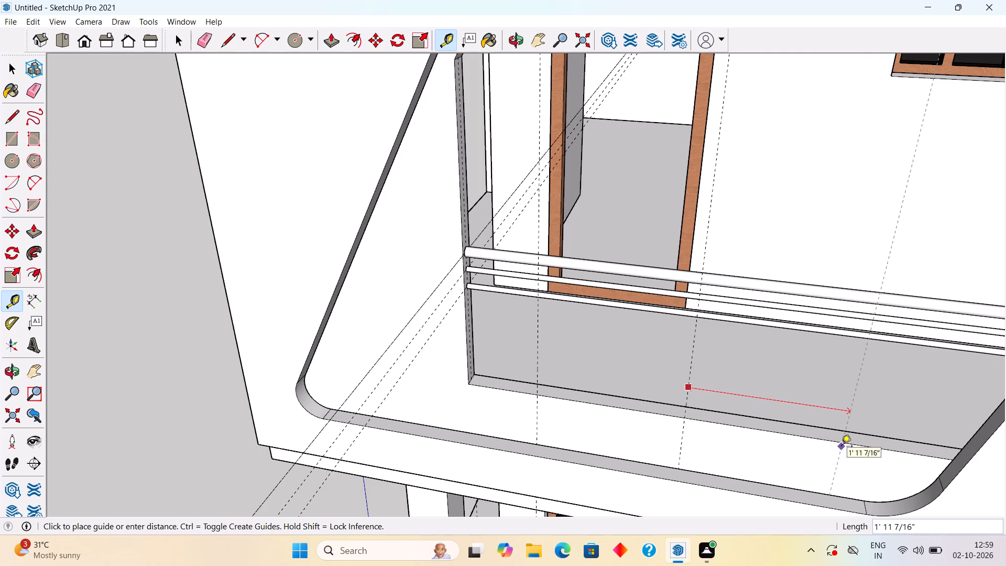
pyautogui.write("2'")
pyautogui.press('Return')
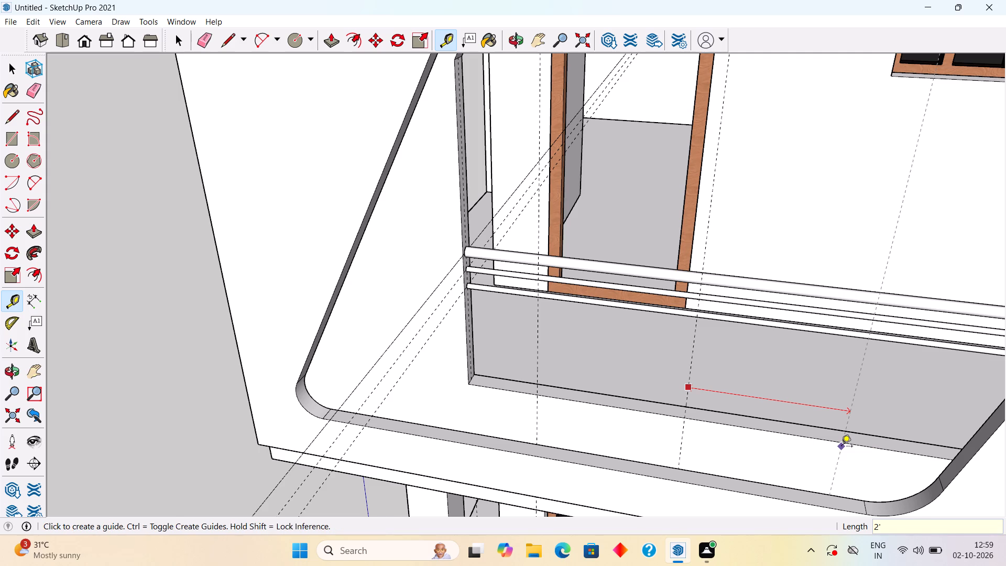
pyautogui.press('space')
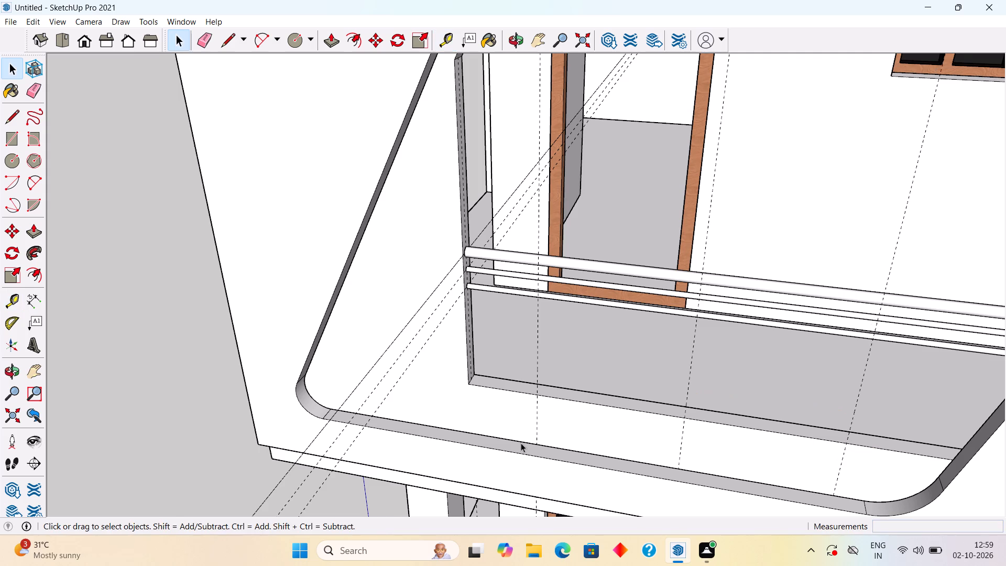
# Place a guide along the sill of the balcony opening, 1.5" in from its outer edge.
pyautogui.moveTo(521, 443); pyautogui.dragTo(472, 489, button='middle')
pyautogui.scroll(8, 525, 420)
pyautogui.scroll(-2, 526, 414)
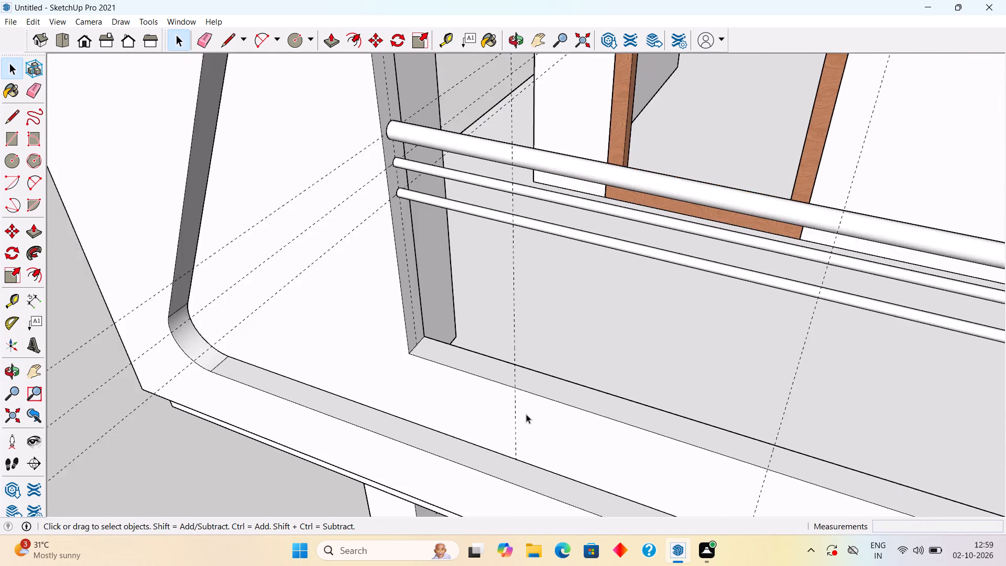
pyautogui.scroll(-6, 526, 414)
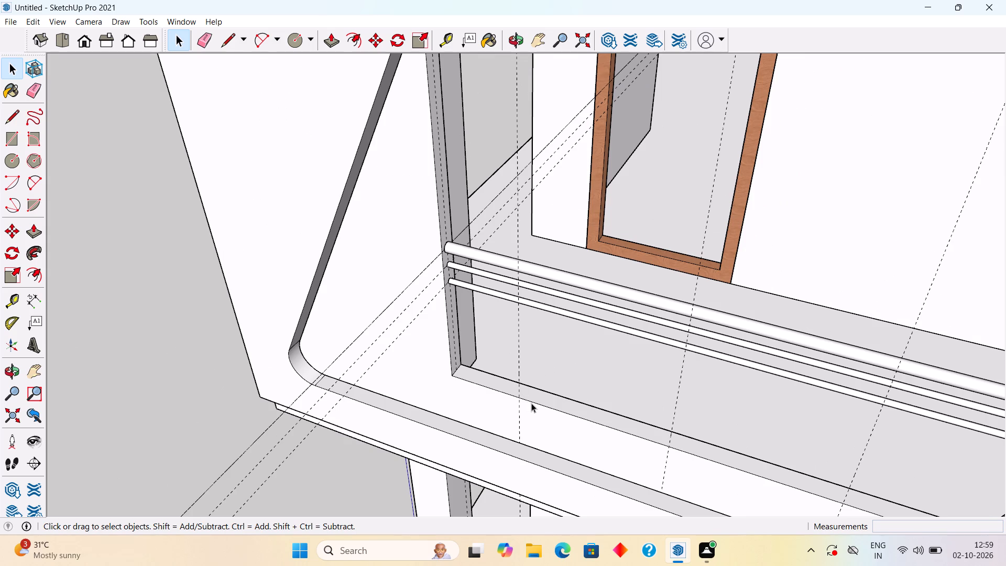
pyautogui.press('t')
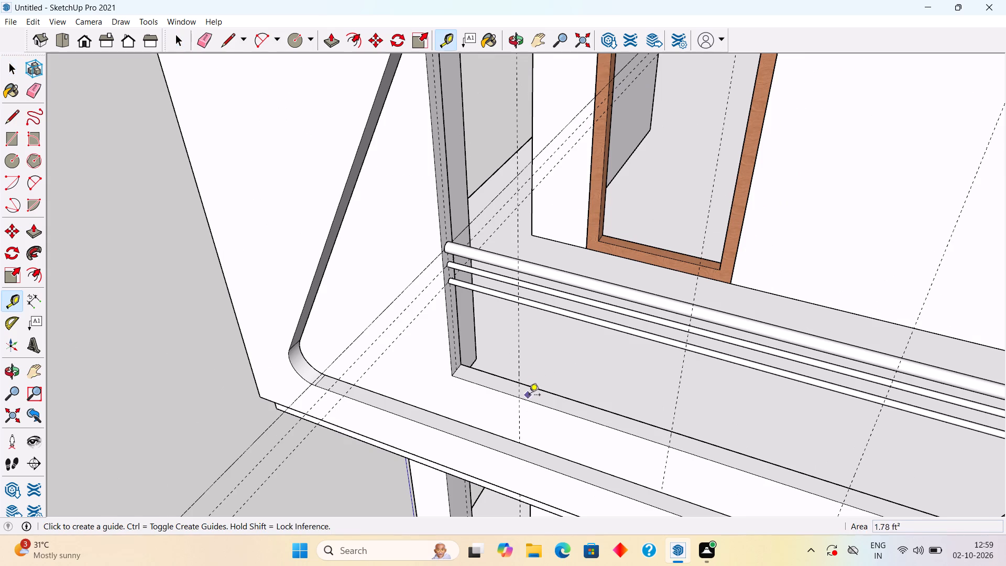
pyautogui.click(534, 400)
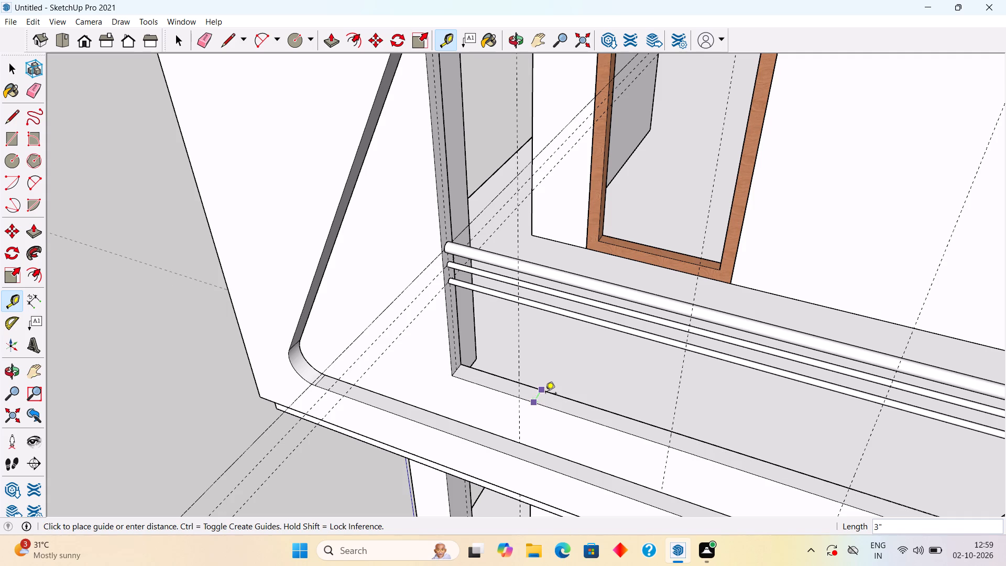
pyautogui.write('1.5"')
pyautogui.press('Return')
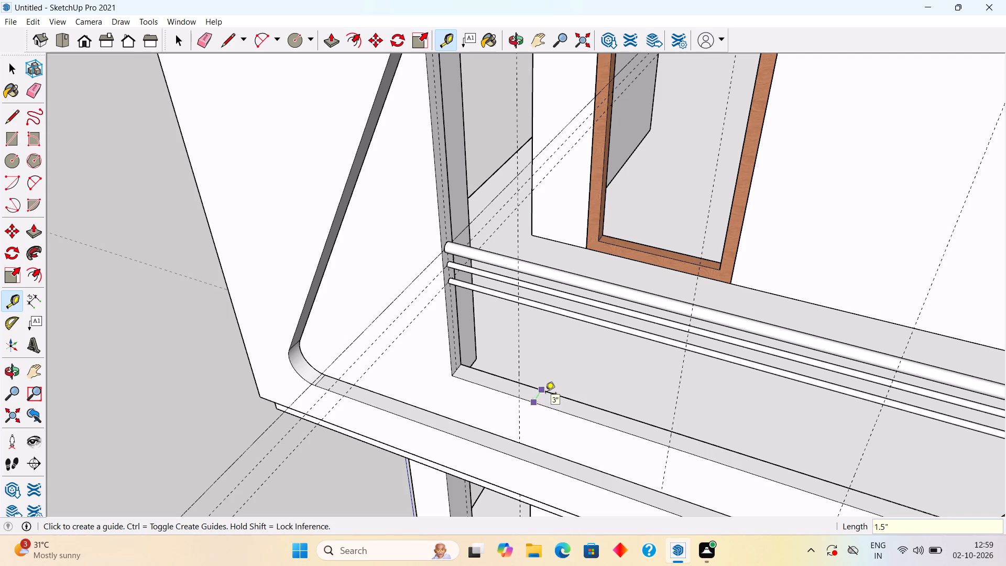
pyautogui.press('space')
# Move the three vertical guides together 1 1/2" inward from the sill's outer edge onto the sill's centre guide.
pyautogui.moveTo(533, 310); pyautogui.dragTo(456, 317, button='middle')
pyautogui.scroll(-4, 456, 322)
pyautogui.scroll(-1, 453, 256)
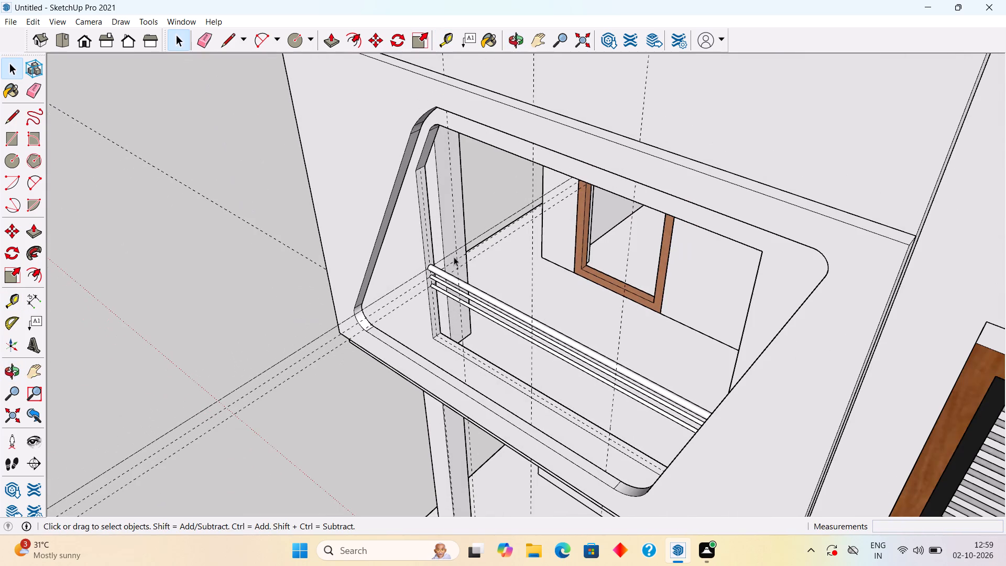
pyautogui.moveTo(611, 396); pyautogui.dragTo(602, 402)
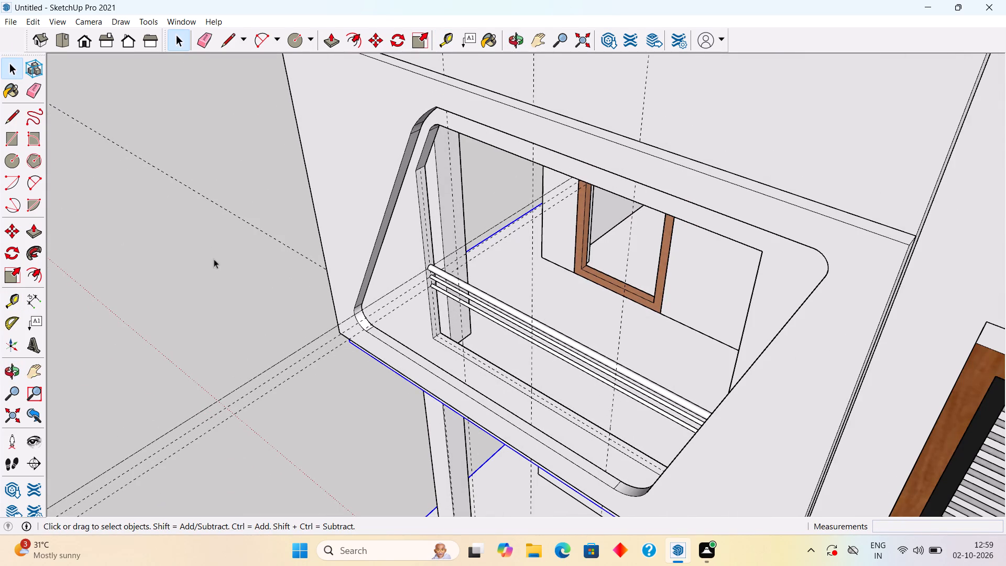
pyautogui.click(188, 248)
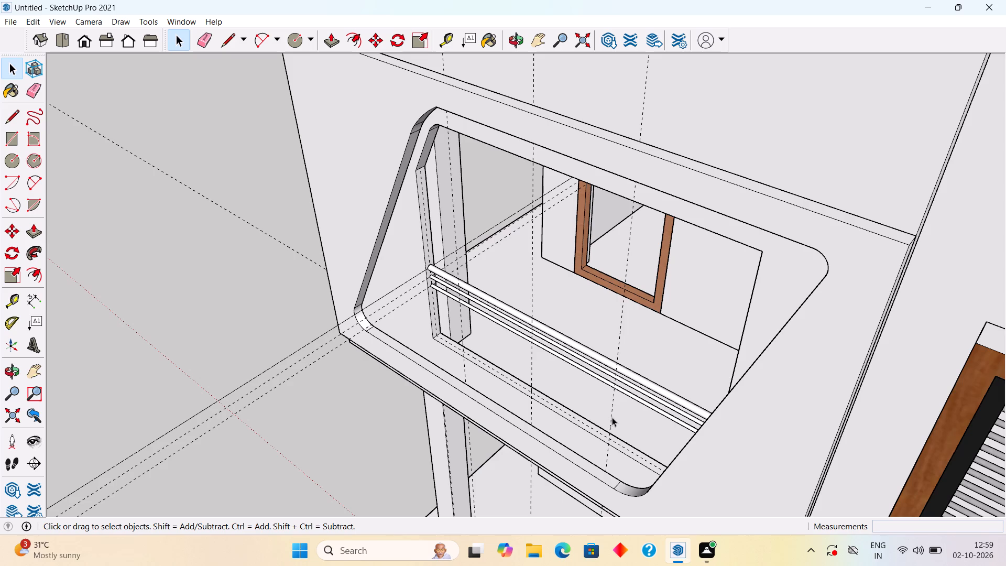
pyautogui.click(612, 417)
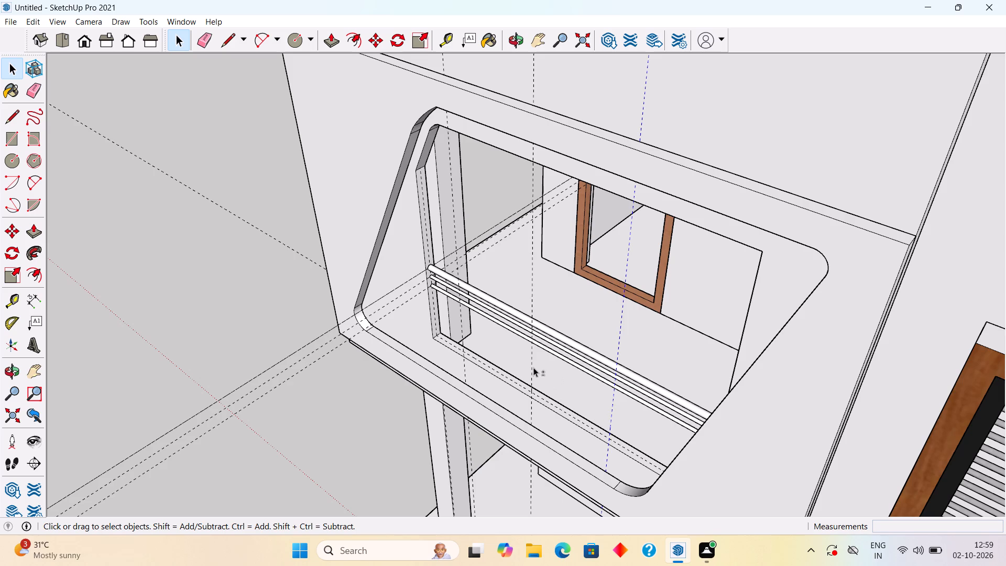
pyautogui.keyDown('shift'); pyautogui.click(533, 367); pyautogui.keyUp('shift')
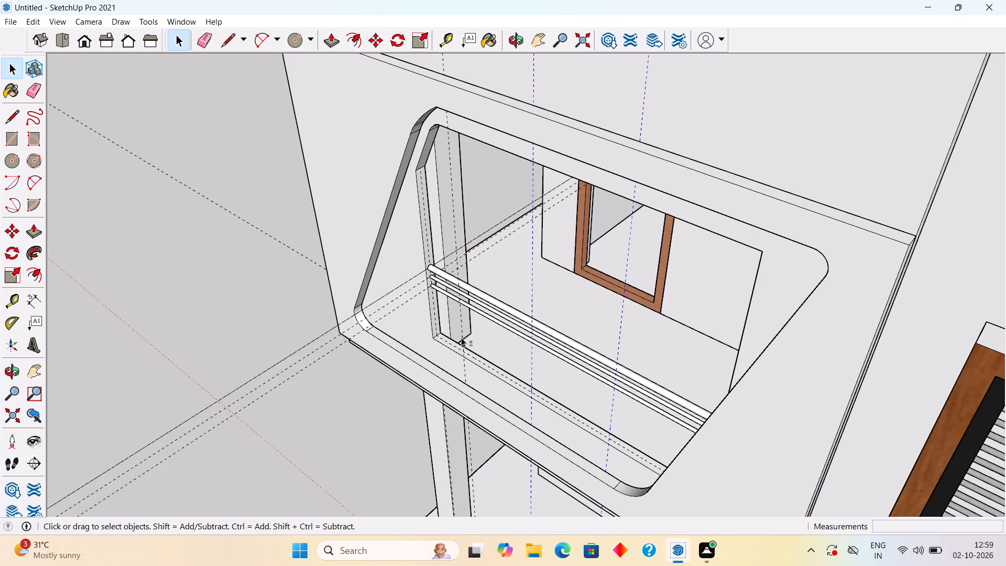
pyautogui.keyDown('shift'); pyautogui.click(461, 338); pyautogui.keyUp('shift')
pyautogui.scroll(11, 463, 341)
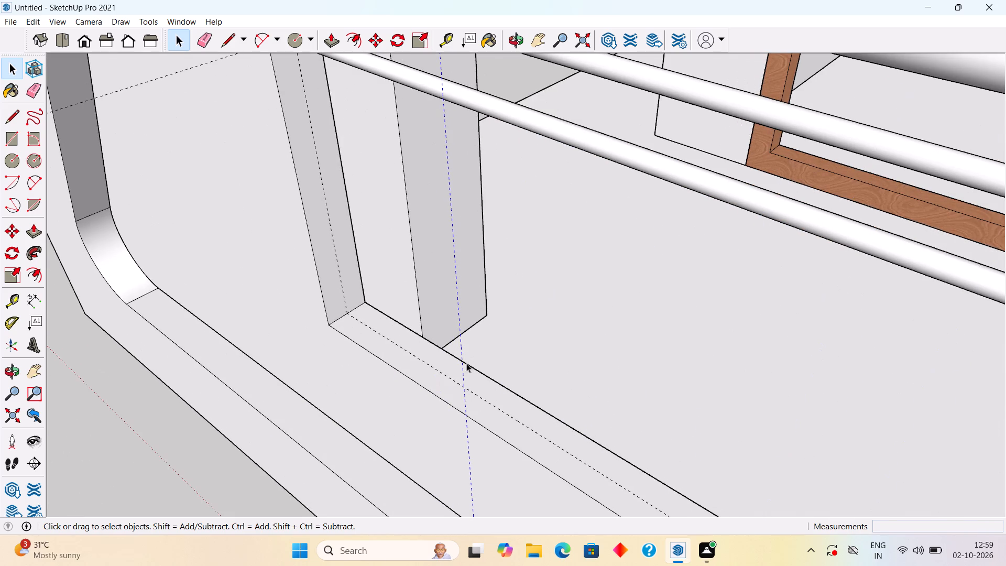
pyautogui.press('m')
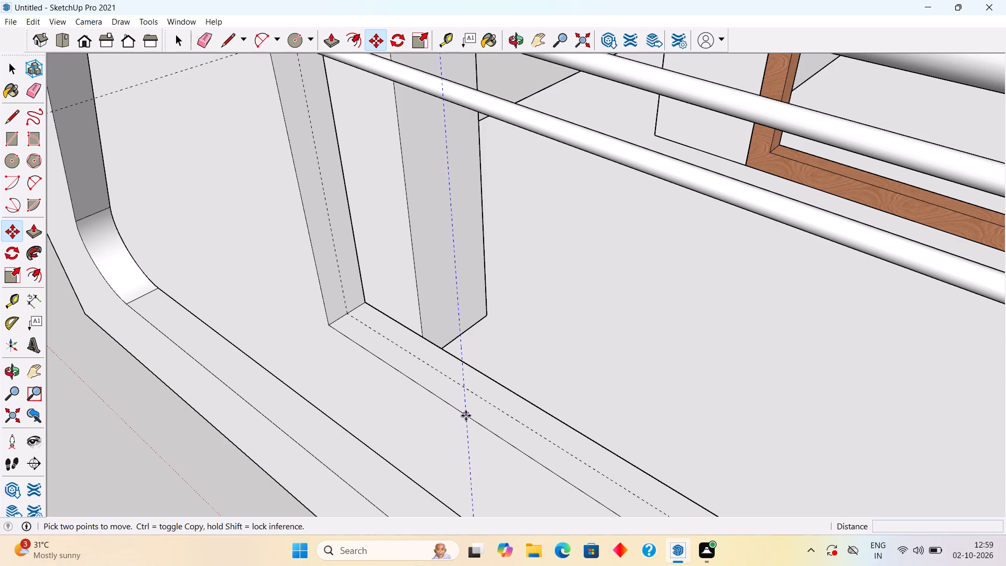
pyautogui.click(466, 416)
pyautogui.click(491, 405)
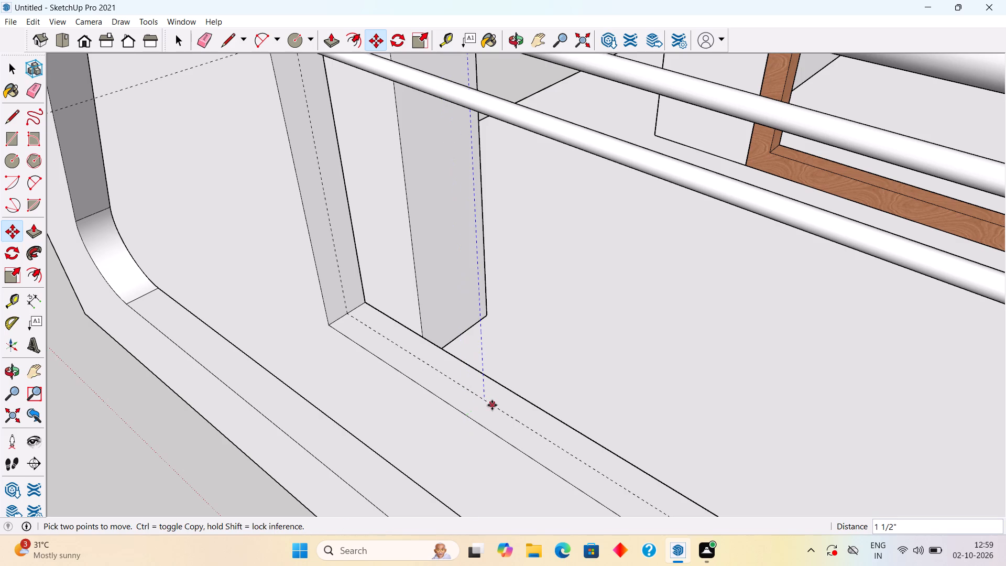
# Draw a circle of 0.8" radius on the sill's centre guide, where the vertical guide nearest the jamb meets it.
pyautogui.press('space')
pyautogui.scroll(-2, 492, 405)
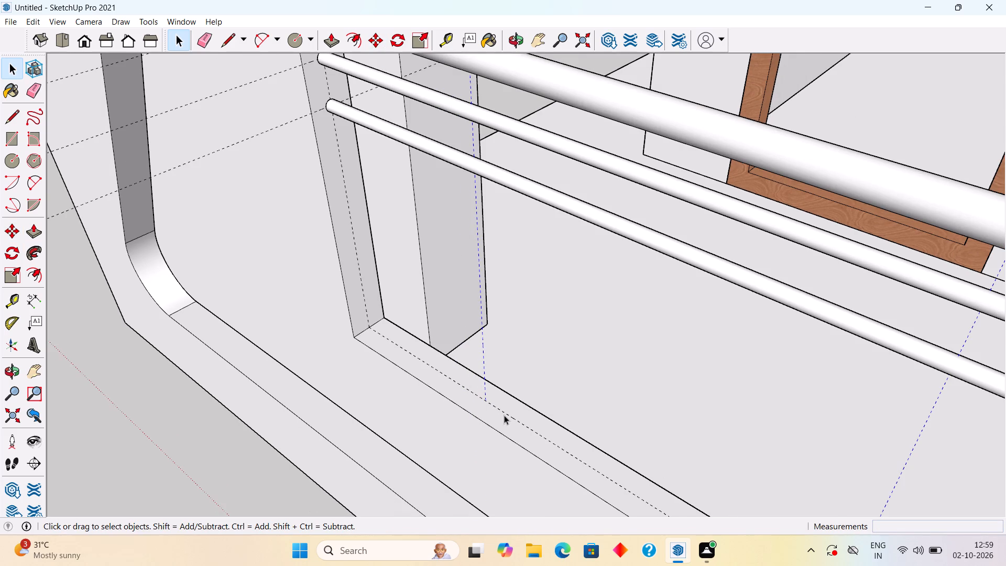
pyautogui.scroll(13, 507, 413)
pyautogui.scroll(4, 471, 390)
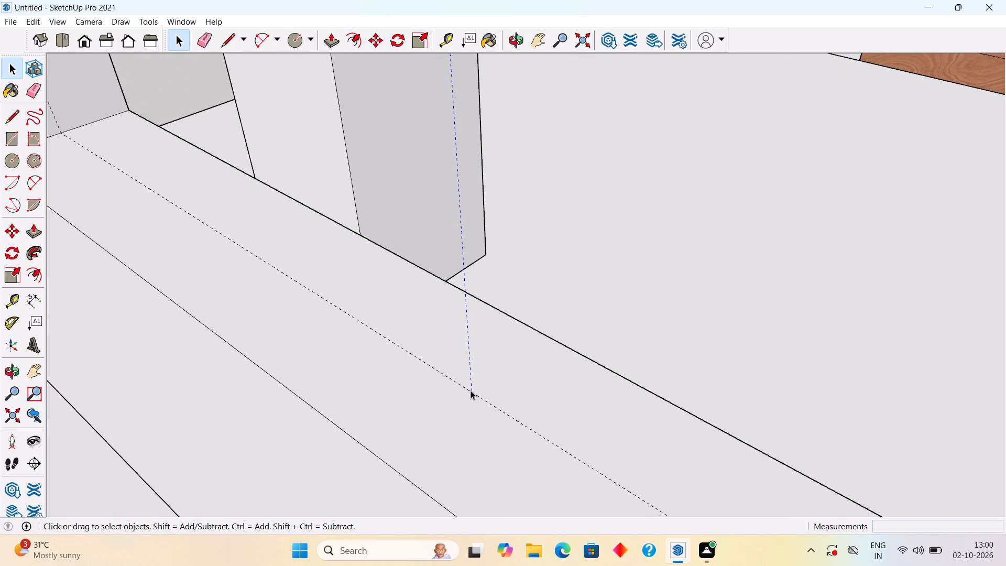
pyautogui.press('c')
pyautogui.click(472, 394)
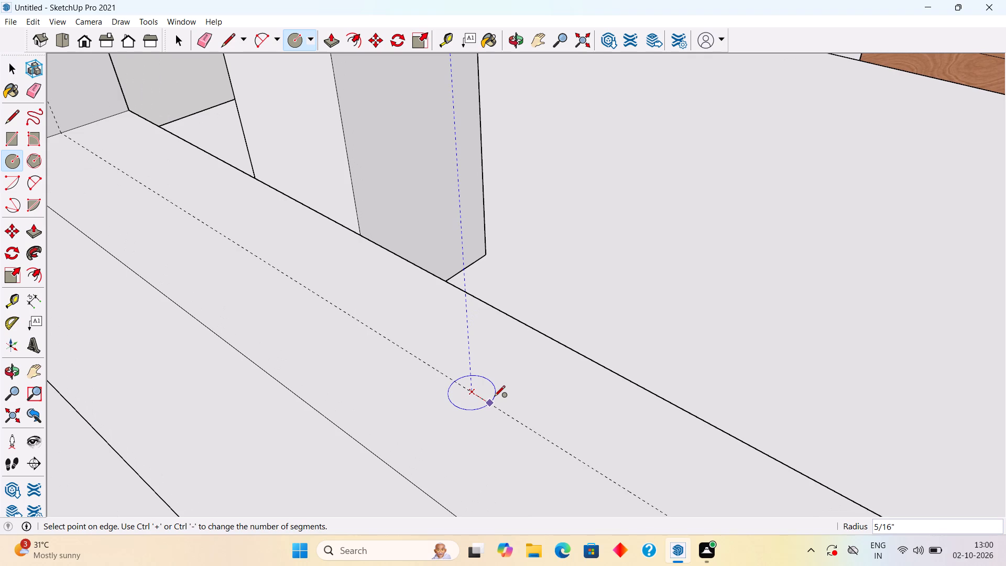
pyautogui.write('.8"')
pyautogui.press('Return')
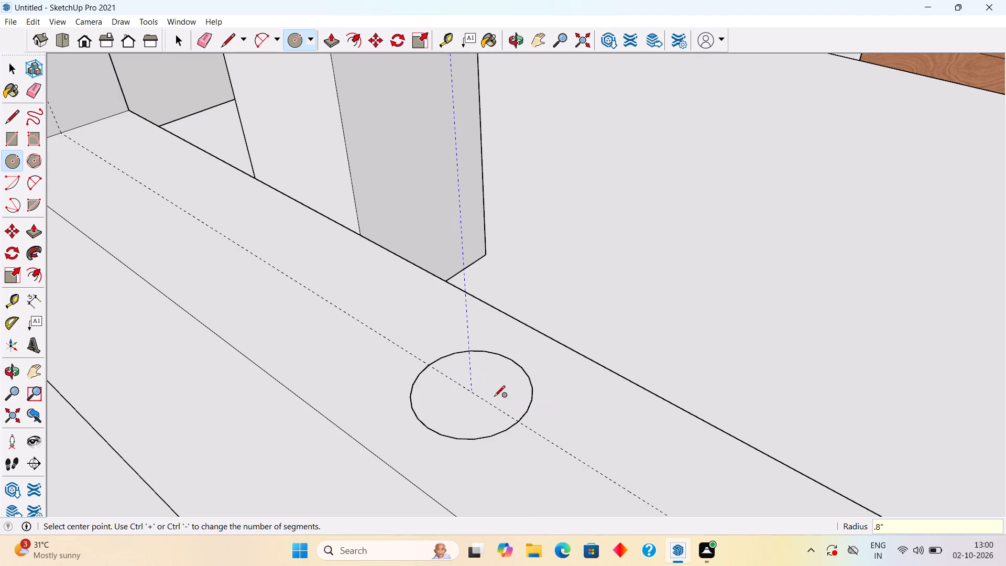
# Draw a second circle of 0.8" radius on the sill at the foot of the middle vertical guide.
pyautogui.scroll(-13, 494, 397)
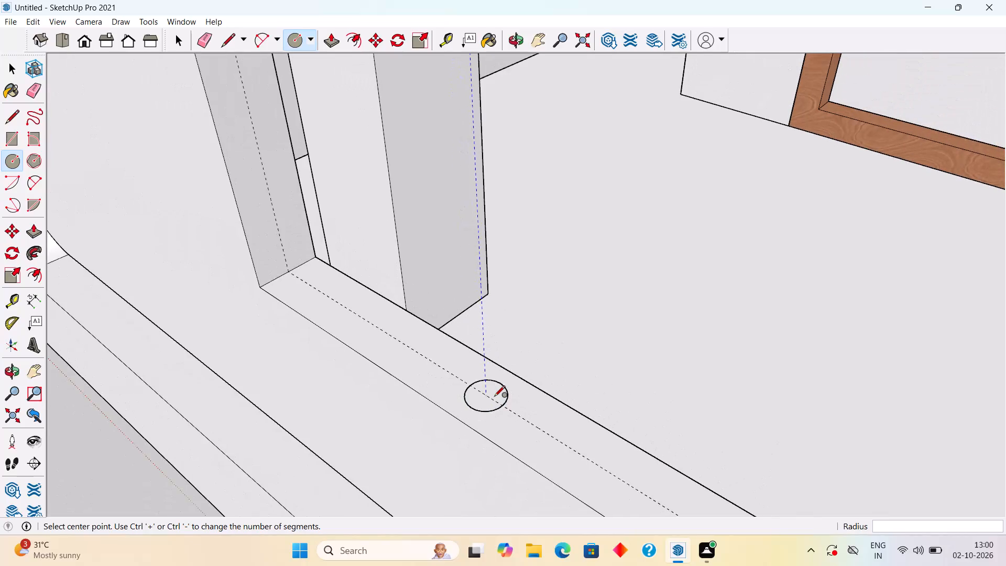
pyautogui.scroll(-15, 494, 397)
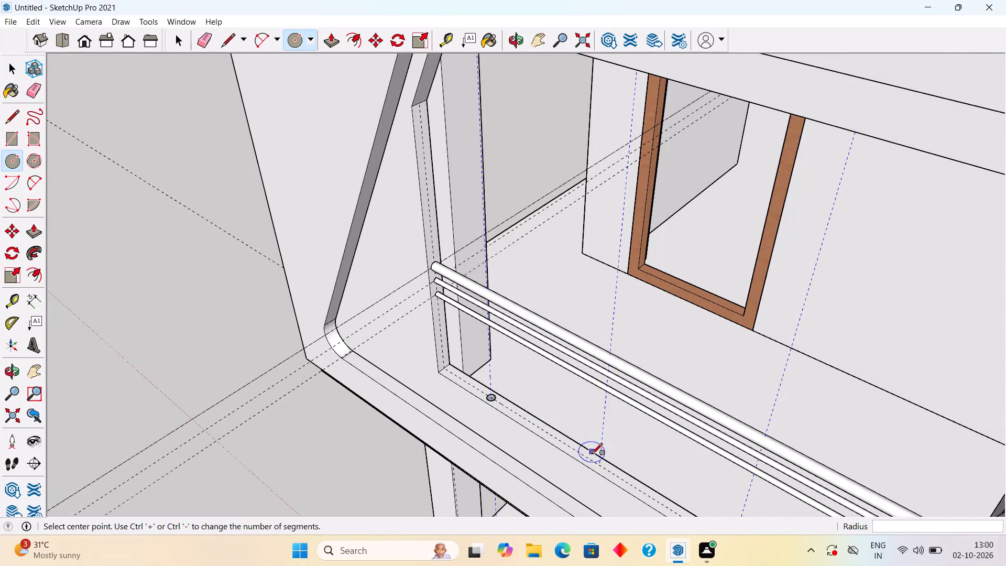
pyautogui.click(599, 463)
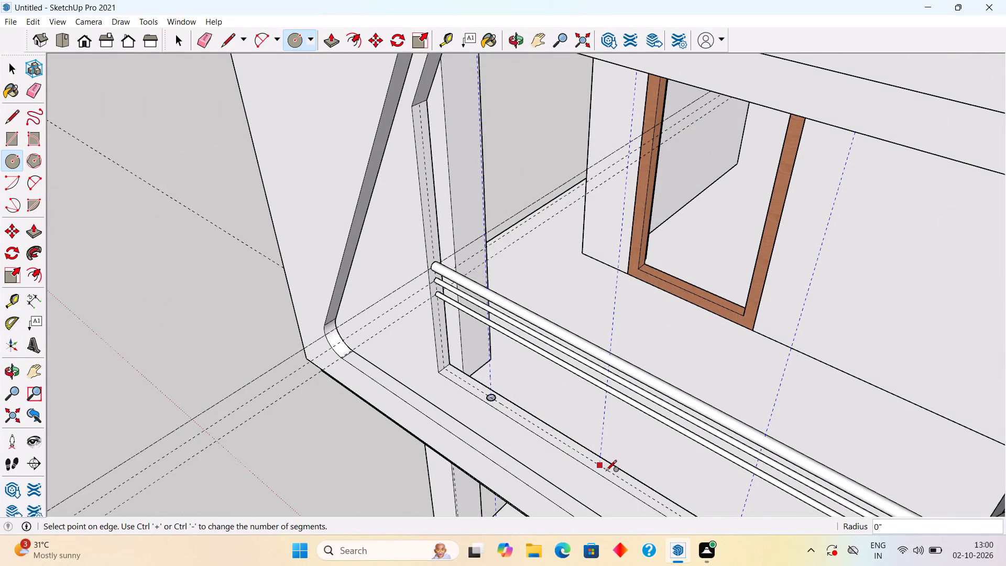
pyautogui.write('.8"')
pyautogui.press('Return')
# Draw a third circle of 0.8" radius on the sill at the foot of the vertical guide farthest from the jamb.
pyautogui.scroll(-6, 571, 334)
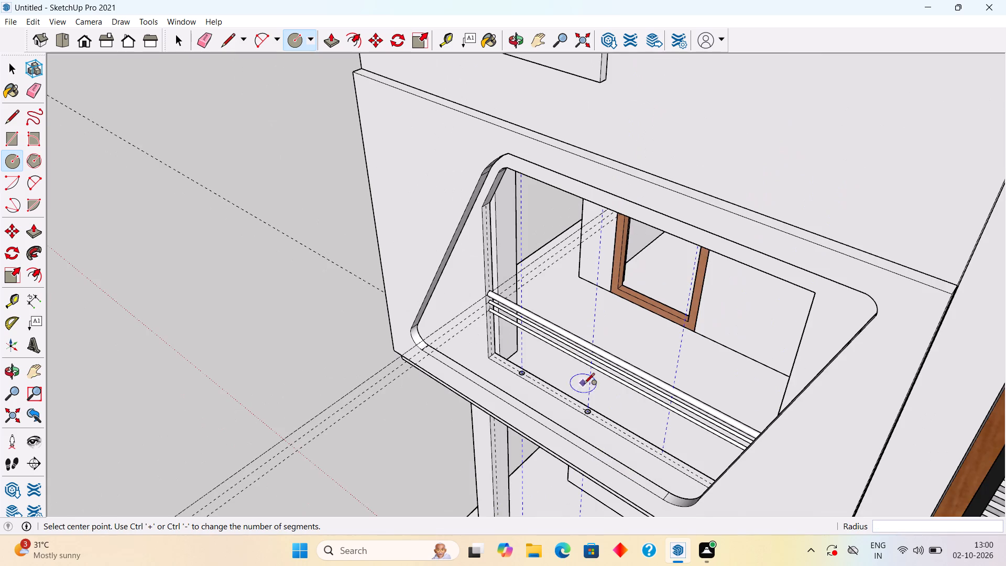
pyautogui.scroll(6, 657, 447)
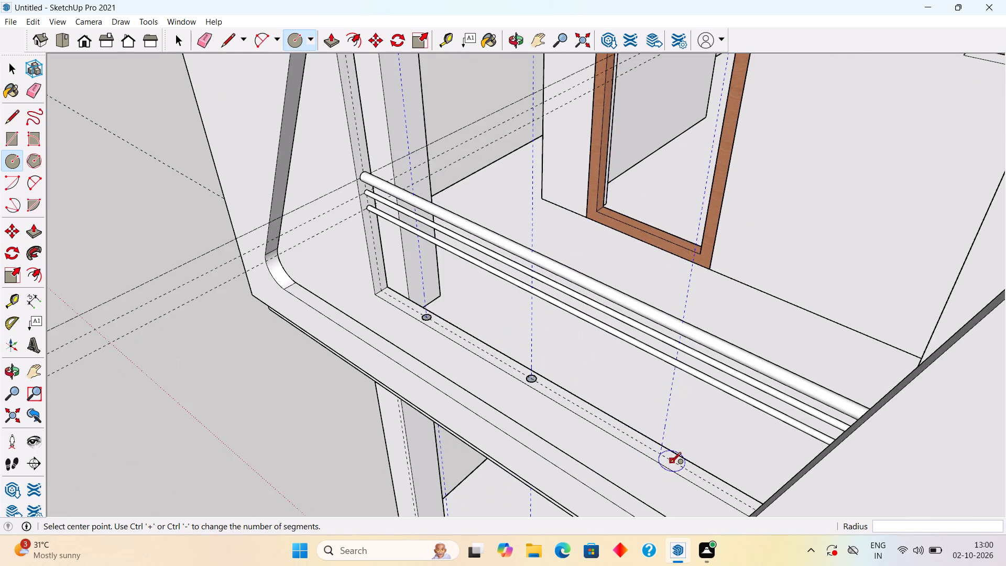
pyautogui.scroll(2, 672, 458)
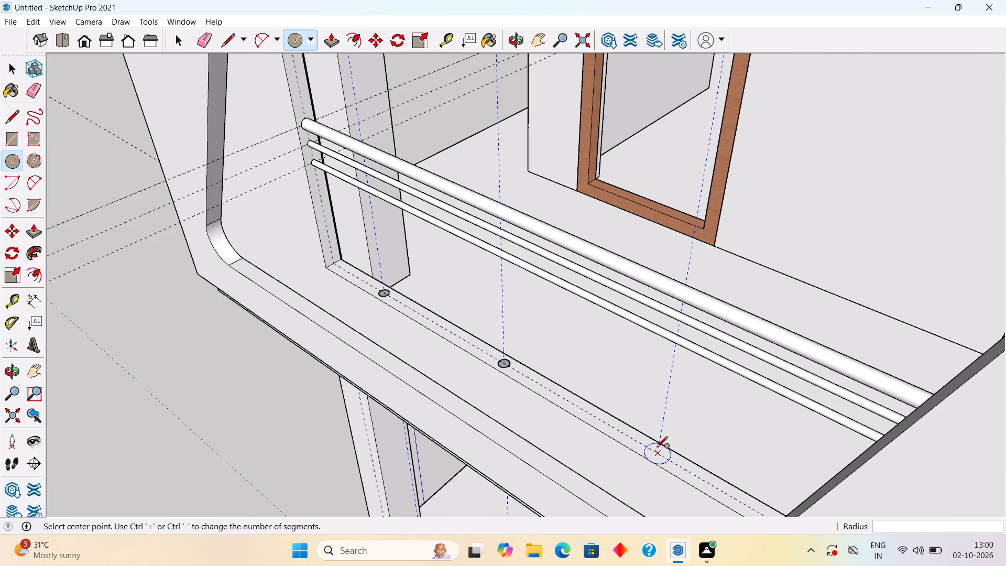
pyautogui.scroll(6, 659, 451)
pyautogui.click(658, 455)
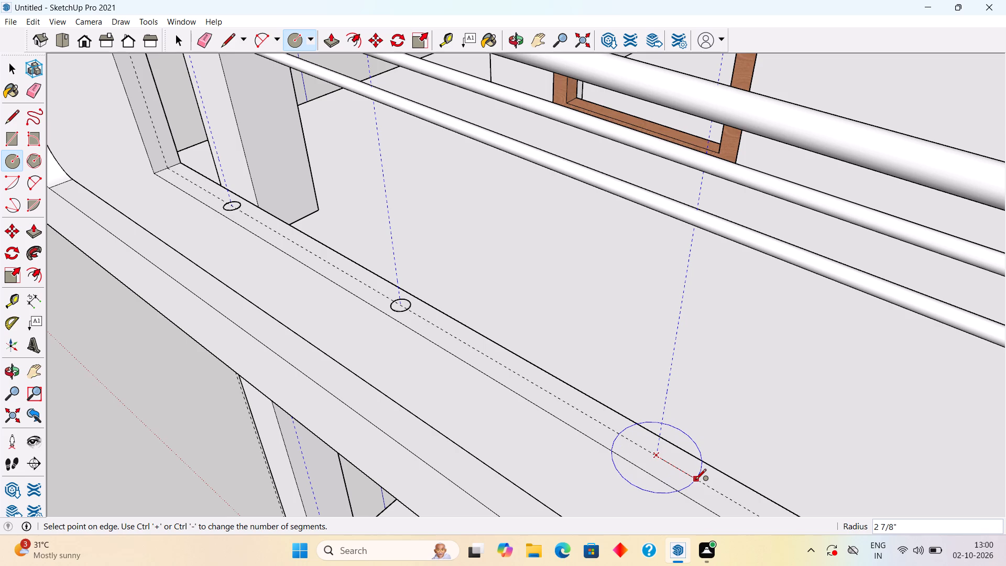
pyautogui.write('.8"')
pyautogui.press('Return')
pyautogui.press('space')
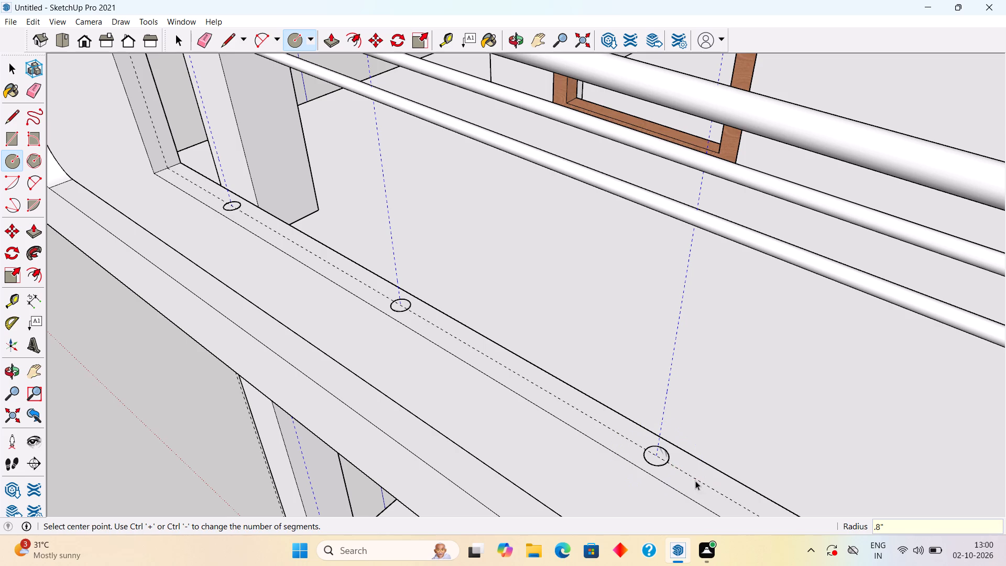
# Extrude the three sill circles upward about 2' 5/16" into the top rail to form the vertical railing posts.
pyautogui.scroll(-2, 687, 446)
pyautogui.press('p')
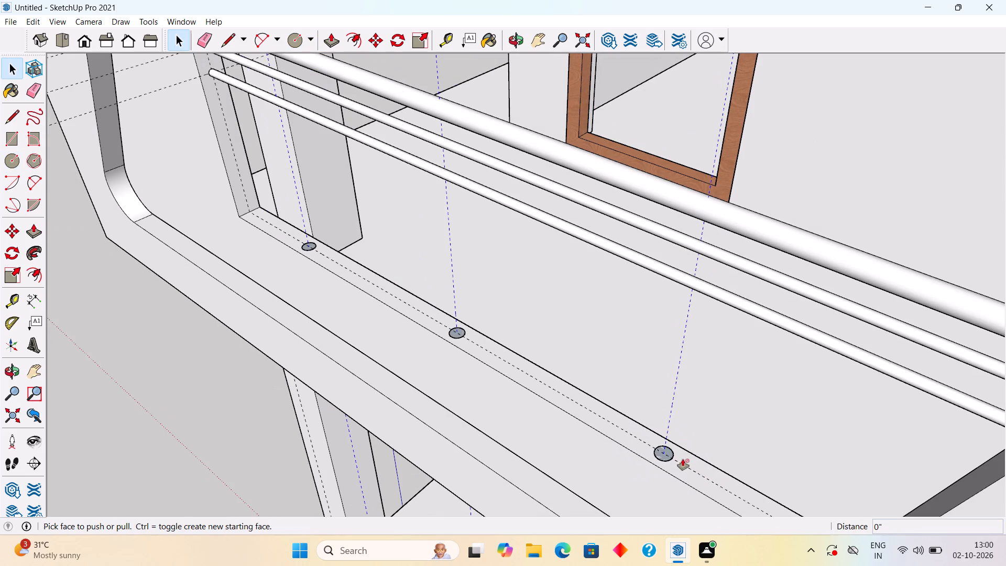
pyautogui.moveTo(669, 448); pyautogui.dragTo(731, 234)
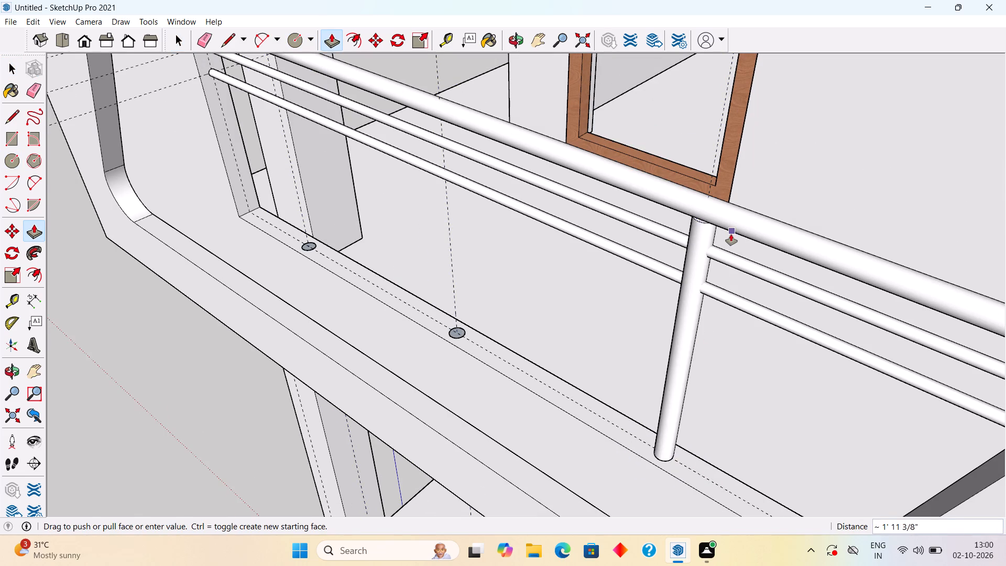
pyautogui.moveTo(731, 234); pyautogui.dragTo(740, 227)
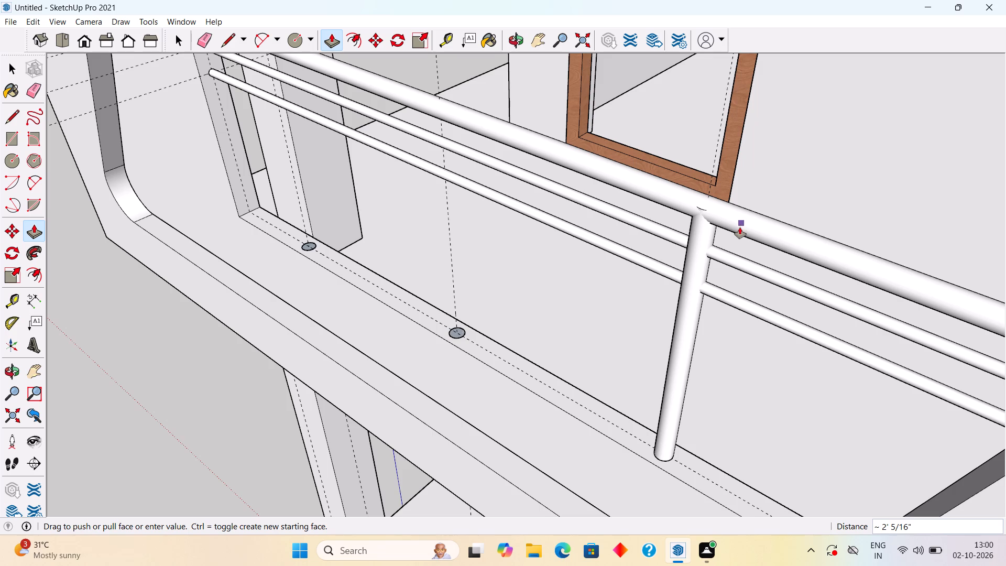
pyautogui.moveTo(740, 227); pyautogui.dragTo(741, 233)
pyautogui.moveTo(741, 233); pyautogui.dragTo(753, 230)
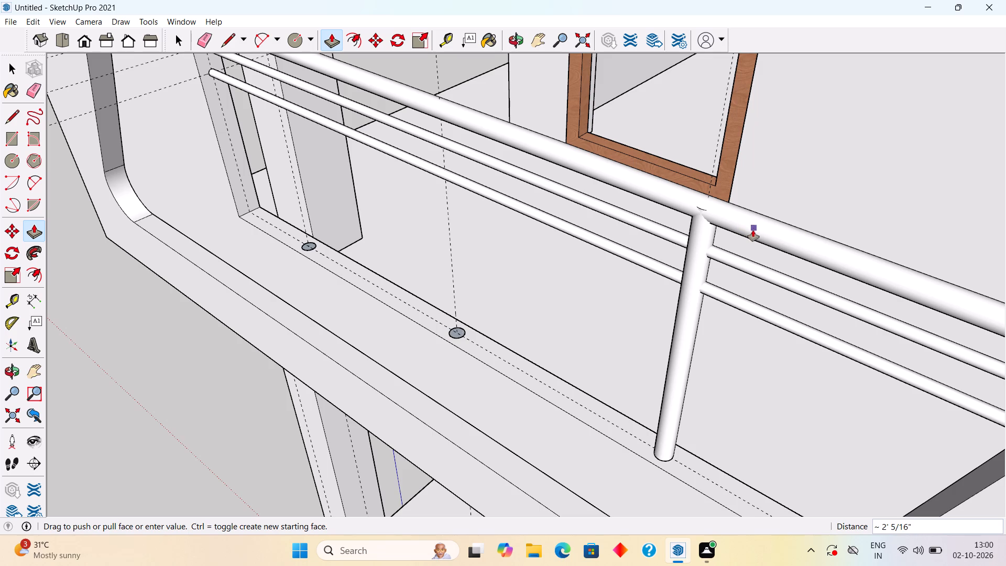
pyautogui.moveTo(753, 230); pyautogui.dragTo(753, 231)
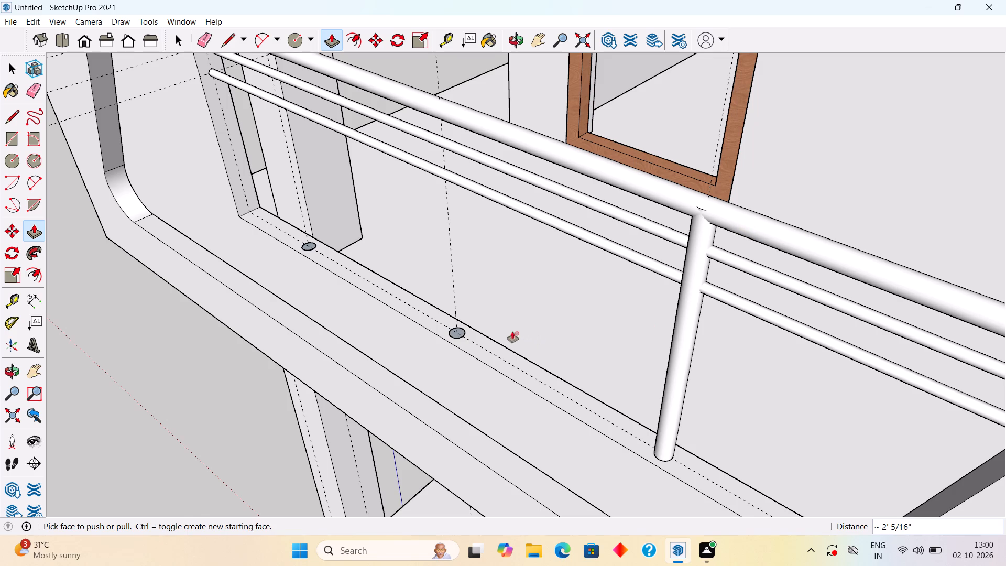
pyautogui.doubleClick(460, 331)
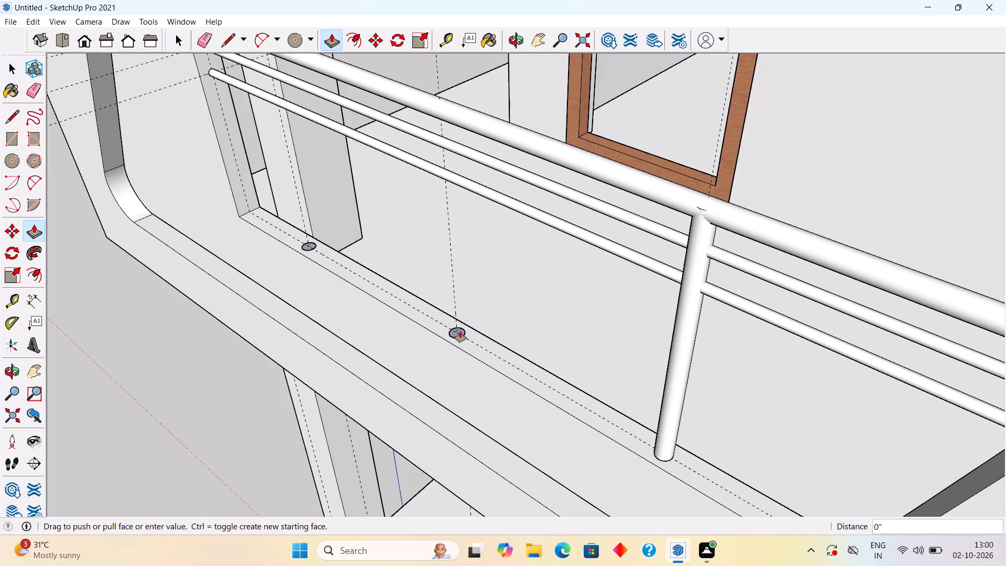
pyautogui.scroll(5, 310, 242)
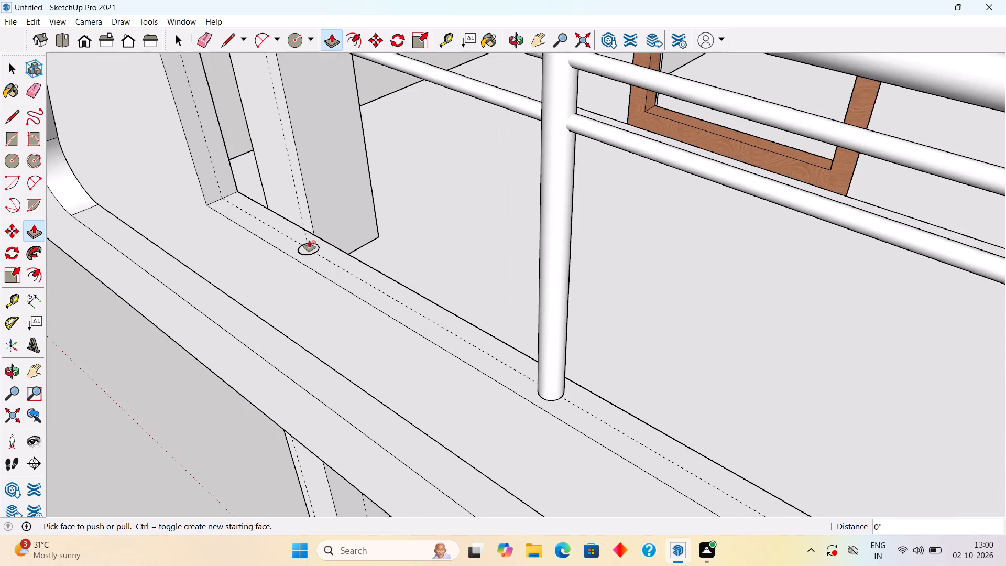
pyautogui.doubleClick(309, 244)
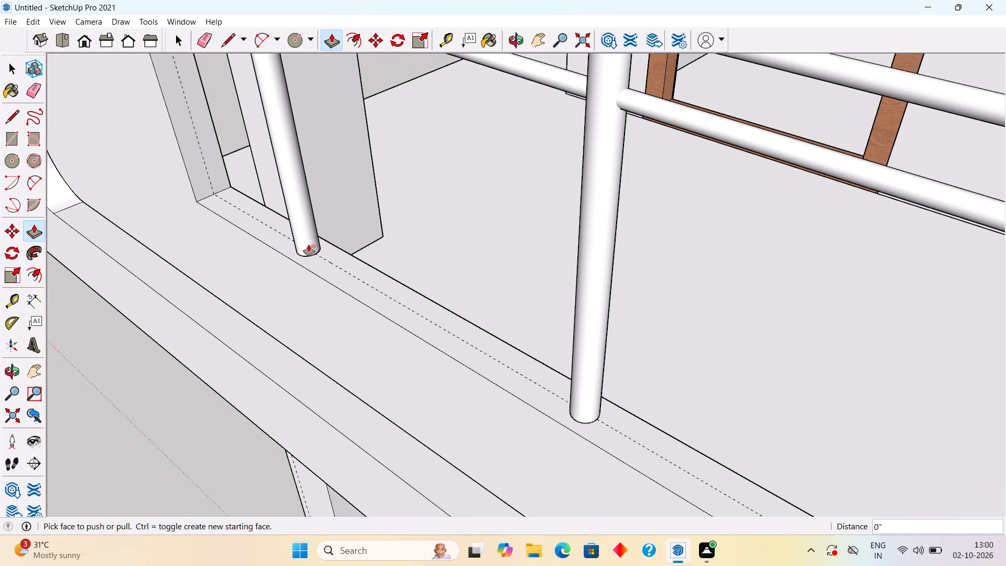
pyautogui.press('space')
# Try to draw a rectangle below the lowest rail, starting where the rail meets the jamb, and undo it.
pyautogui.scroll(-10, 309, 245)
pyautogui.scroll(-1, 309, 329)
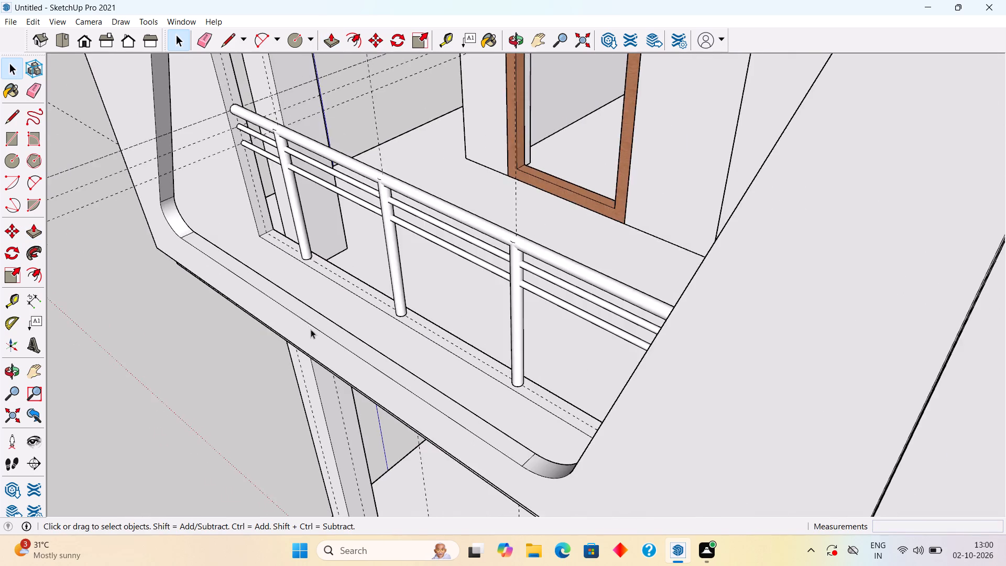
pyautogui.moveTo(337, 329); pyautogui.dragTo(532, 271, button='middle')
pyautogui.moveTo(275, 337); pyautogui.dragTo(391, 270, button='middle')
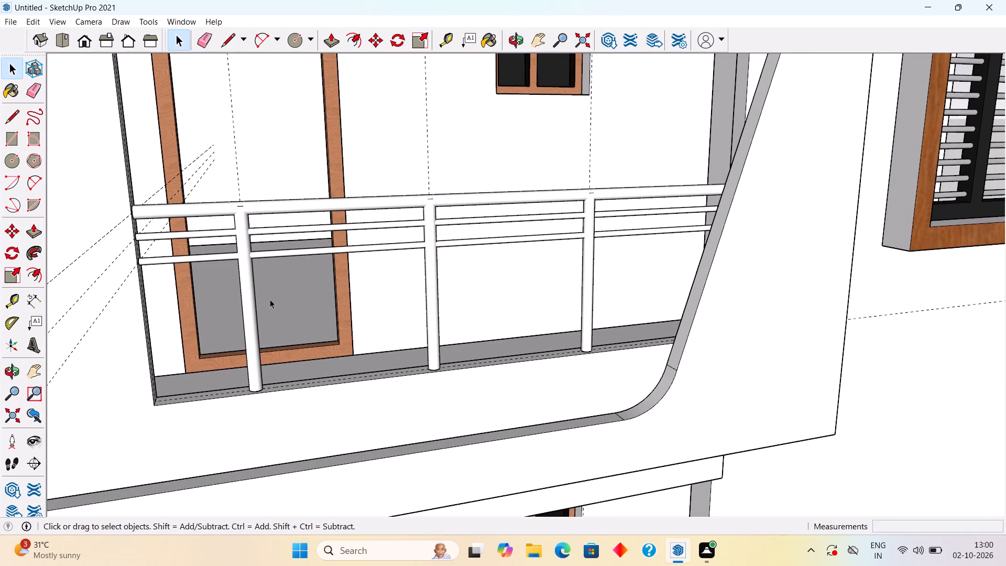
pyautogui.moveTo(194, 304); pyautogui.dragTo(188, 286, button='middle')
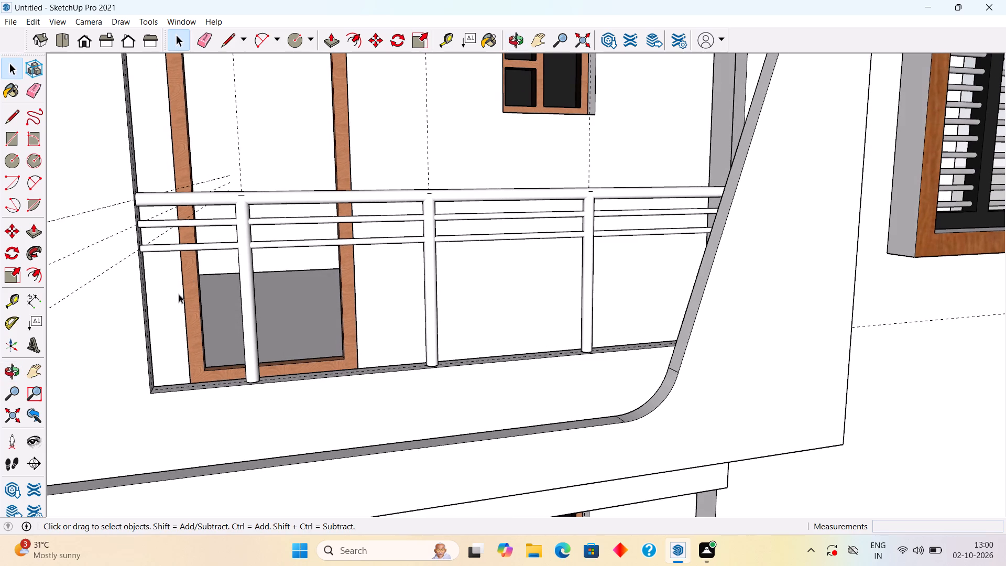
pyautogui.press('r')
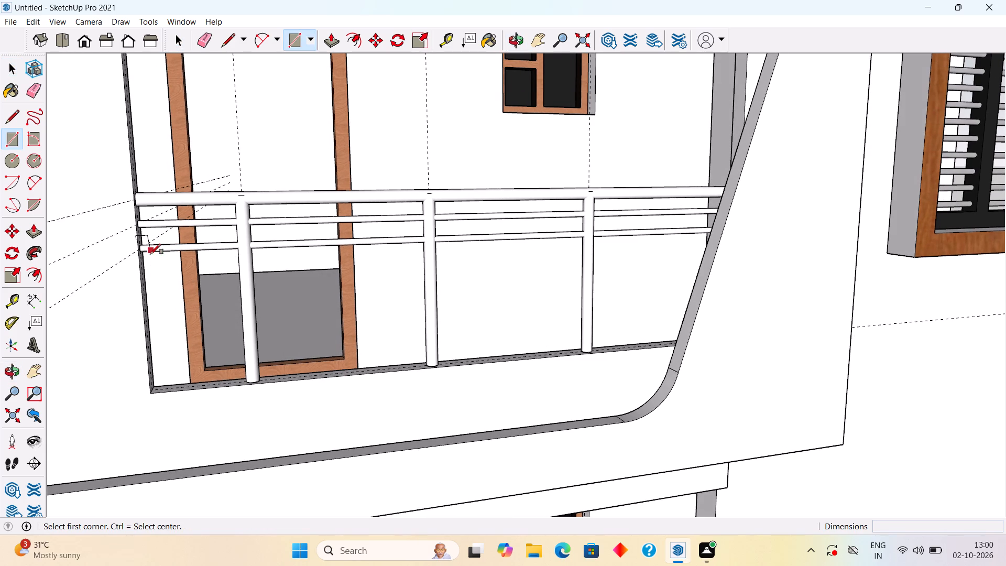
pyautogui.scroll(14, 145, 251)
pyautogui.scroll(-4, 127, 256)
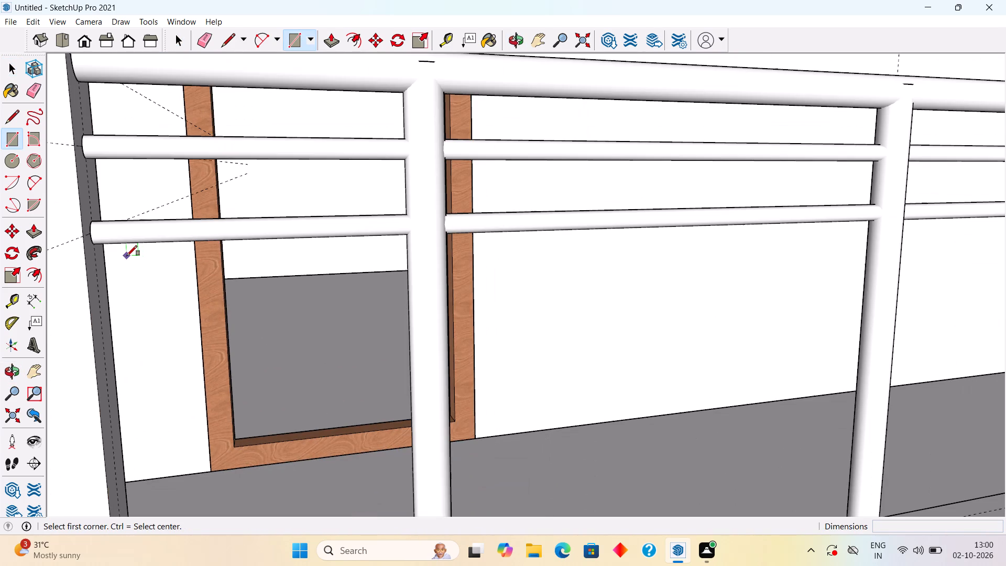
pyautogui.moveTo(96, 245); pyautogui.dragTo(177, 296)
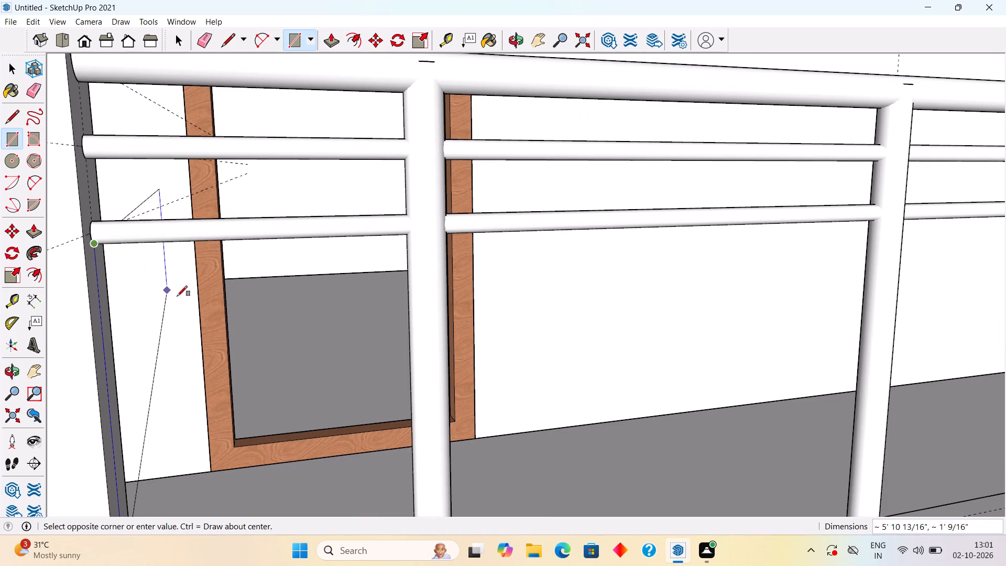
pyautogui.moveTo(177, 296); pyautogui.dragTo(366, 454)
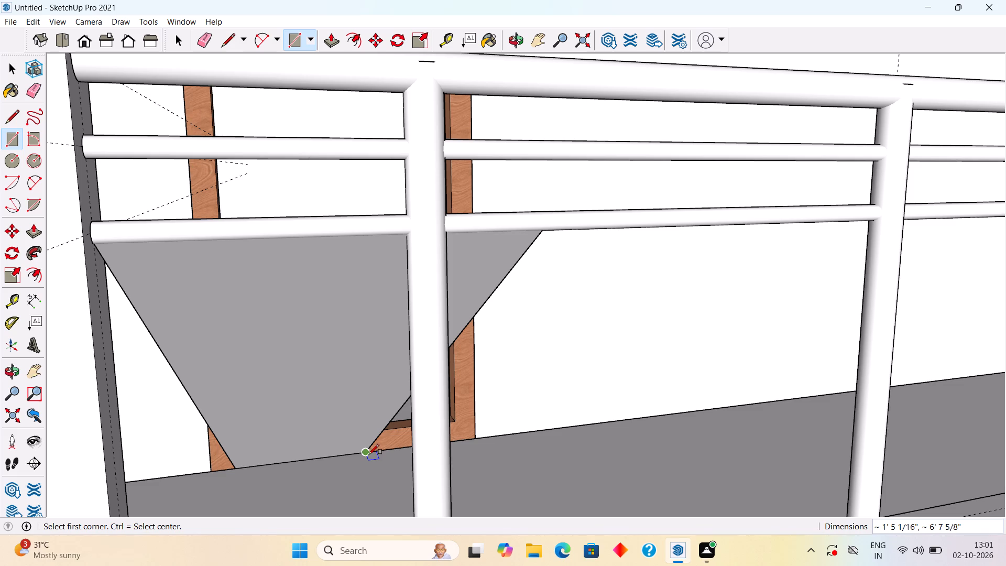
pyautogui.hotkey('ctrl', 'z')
# Draw a rectangular infill panel about 11 5/16" by 1' 5 5/8" below the lowest rail, from the vertical jamb to the first post's foot.
pyautogui.scroll(-5, 369, 442)
pyautogui.moveTo(276, 441); pyautogui.dragTo(253, 403, button='middle')
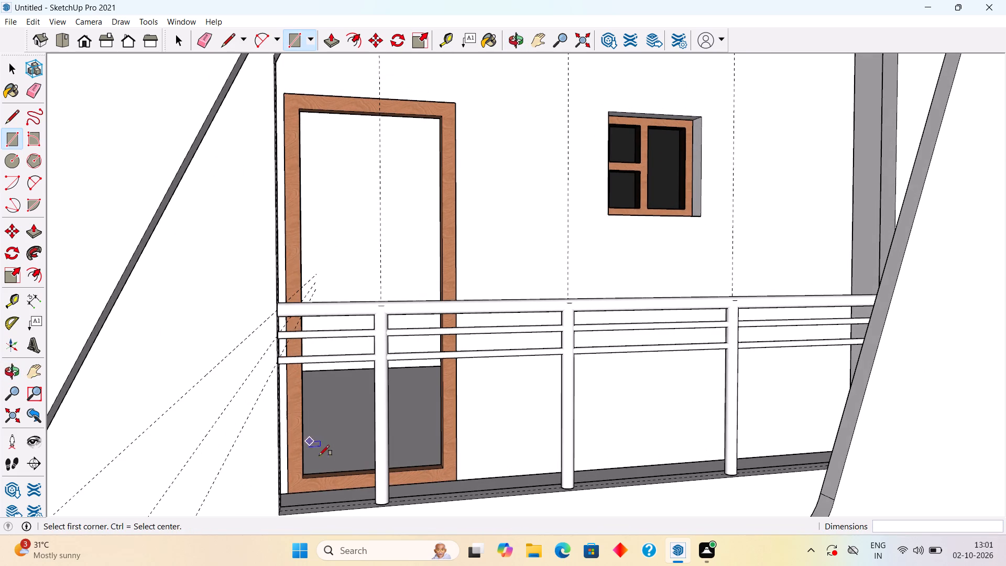
pyautogui.scroll(1, 305, 432)
pyautogui.middleClick(292, 419)
pyautogui.scroll(-4, 290, 418)
pyautogui.moveTo(282, 421); pyautogui.dragTo(239, 408, button='middle')
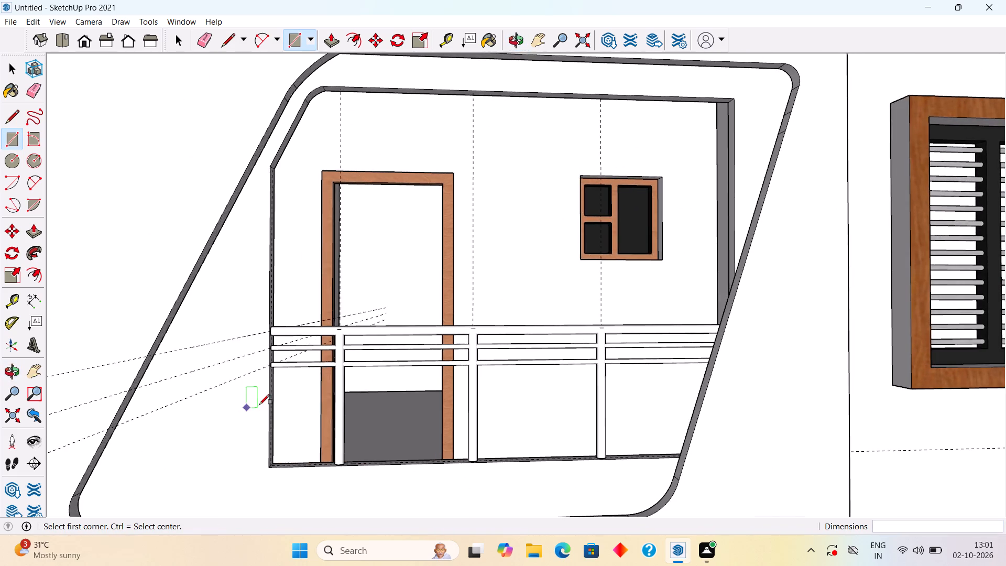
pyautogui.scroll(8, 261, 398)
pyautogui.click(283, 334)
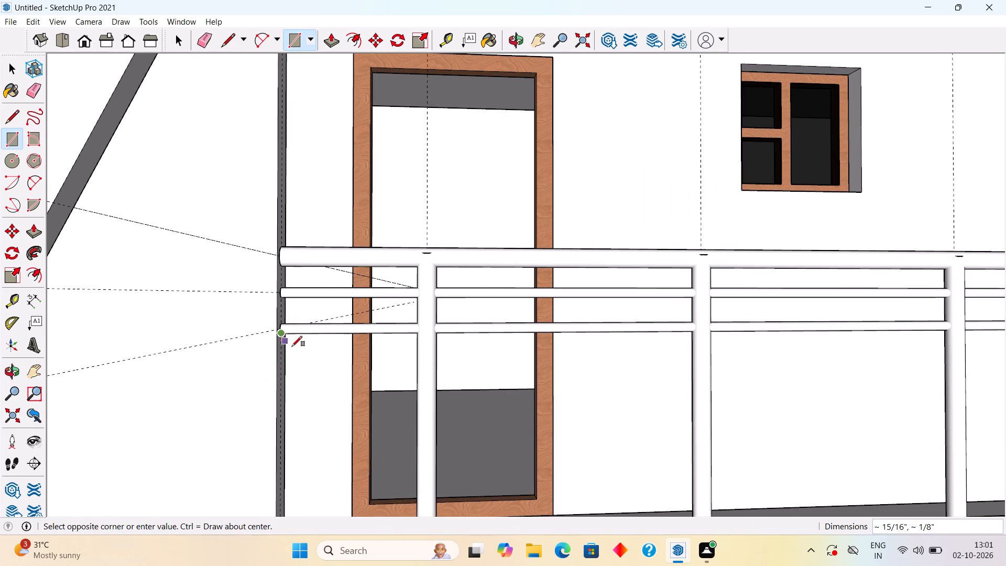
pyautogui.scroll(-11, 418, 509)
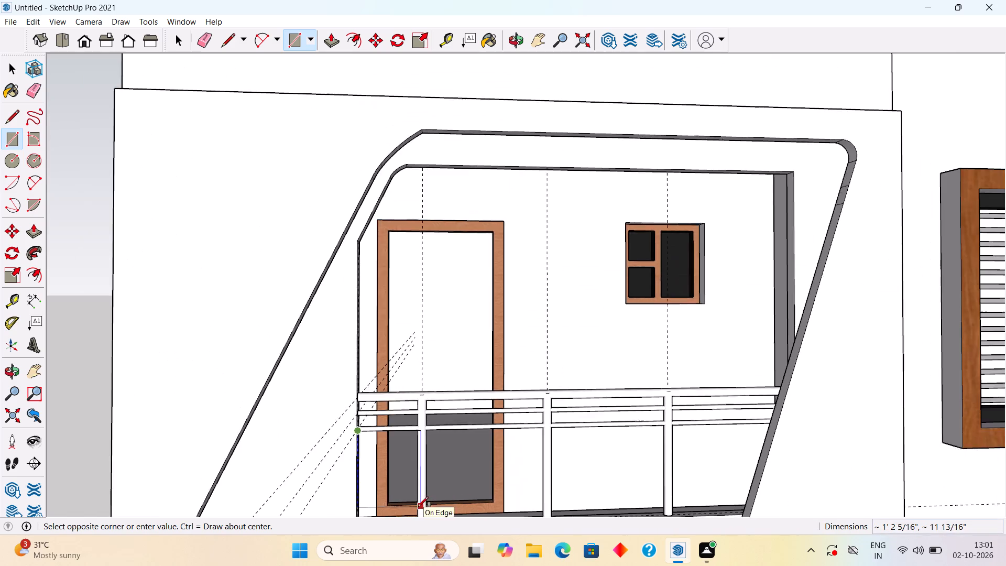
pyautogui.scroll(-8, 415, 500)
pyautogui.scroll(9, 408, 507)
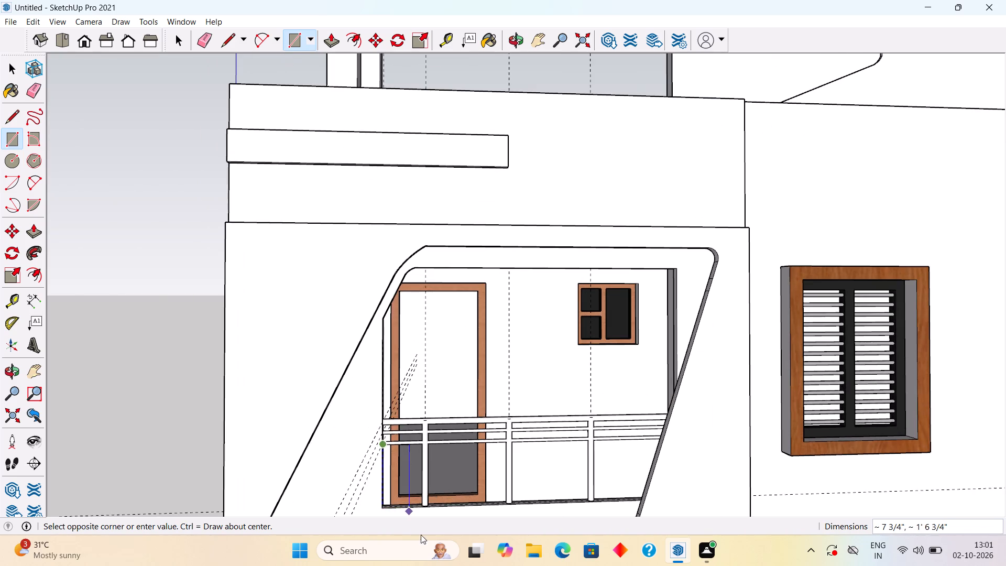
pyautogui.scroll(2, 421, 535)
pyautogui.scroll(20, 427, 509)
pyautogui.scroll(2, 427, 509)
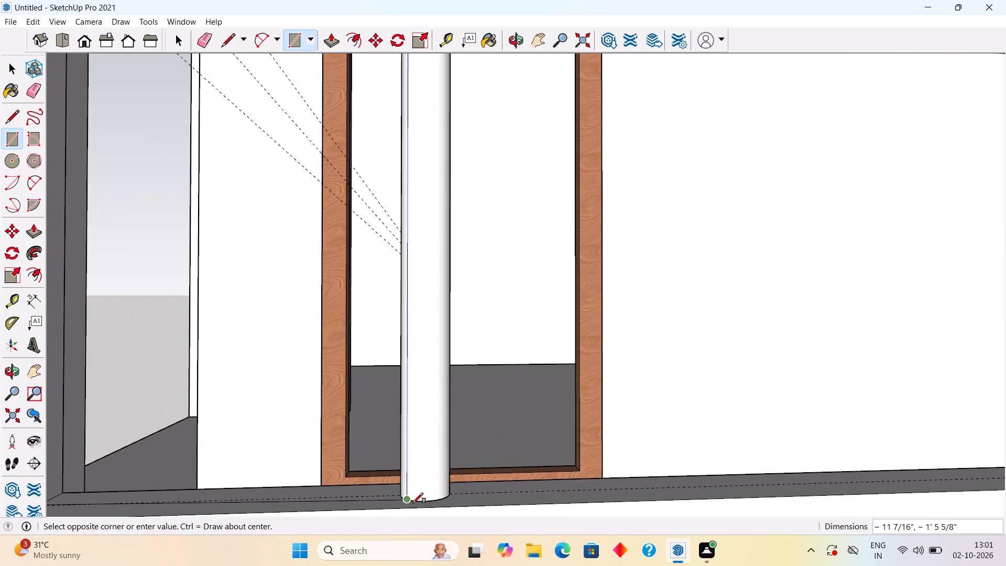
pyautogui.click(402, 496)
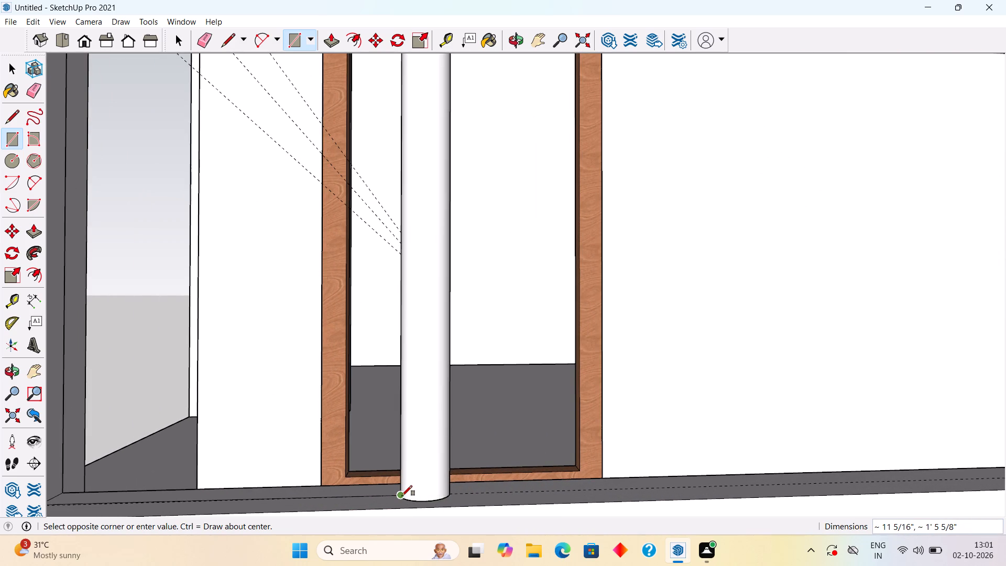
pyautogui.press('space')
pyautogui.press('space')
pyautogui.press('space')
# Draw a rectangular infill panel about 1' 5 1/2" by 1' 10 3/8" below the lowest rail, between the first and middle posts.
pyautogui.scroll(-3, 386, 468)
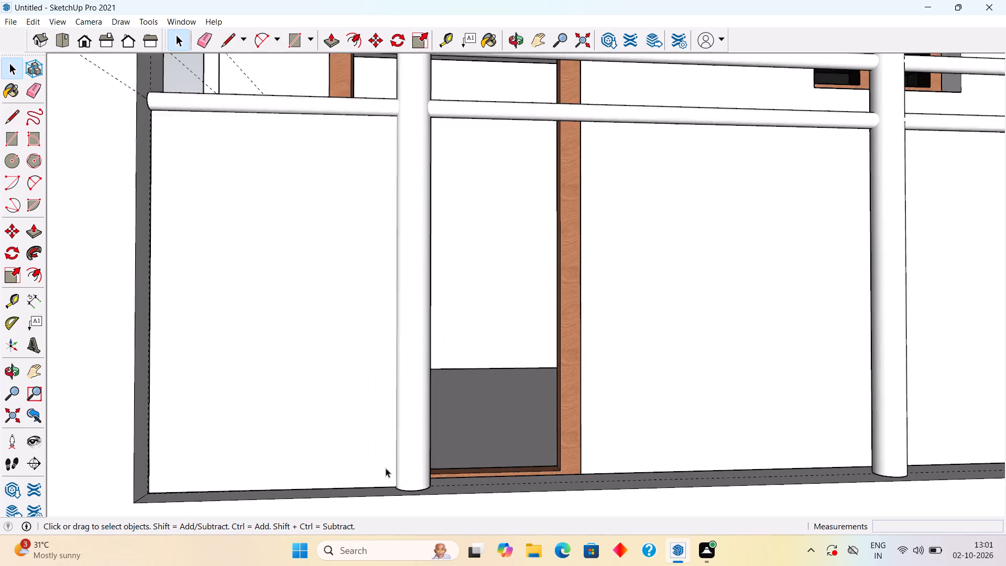
pyautogui.scroll(-7, 386, 468)
pyautogui.moveTo(469, 378); pyautogui.dragTo(407, 378, button='middle')
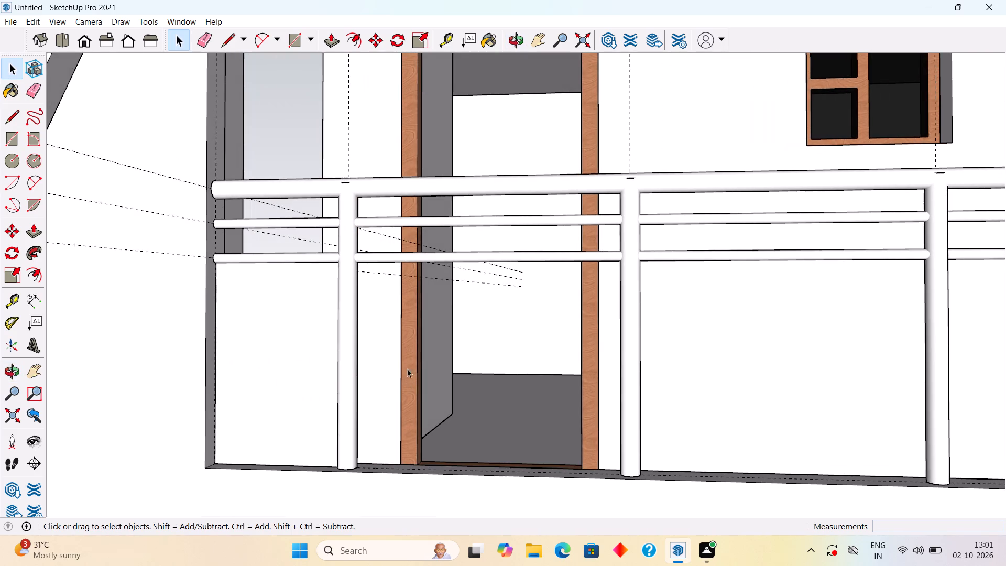
pyautogui.scroll(3, 395, 295)
pyautogui.scroll(-2, 378, 281)
pyautogui.press('r')
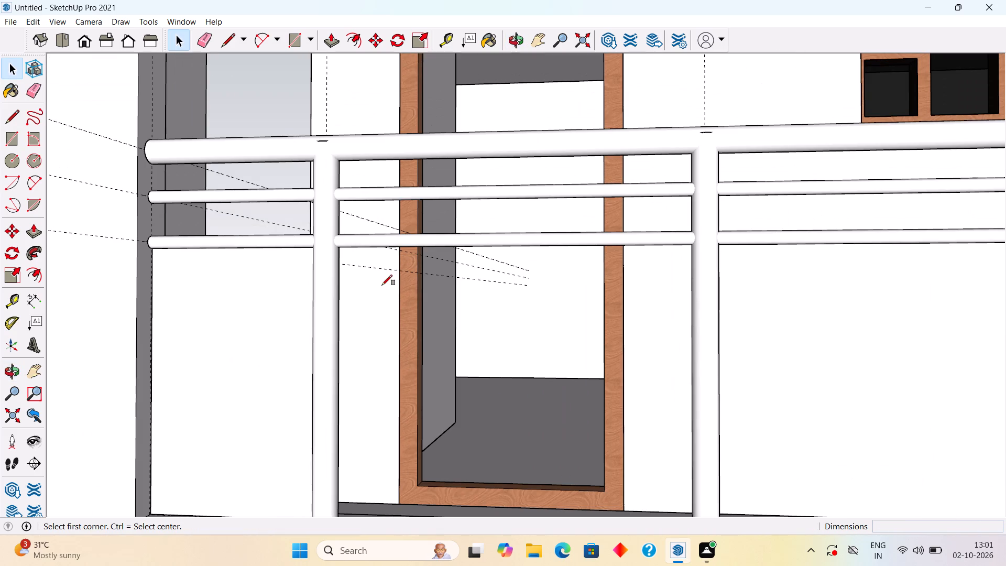
pyautogui.click(341, 249)
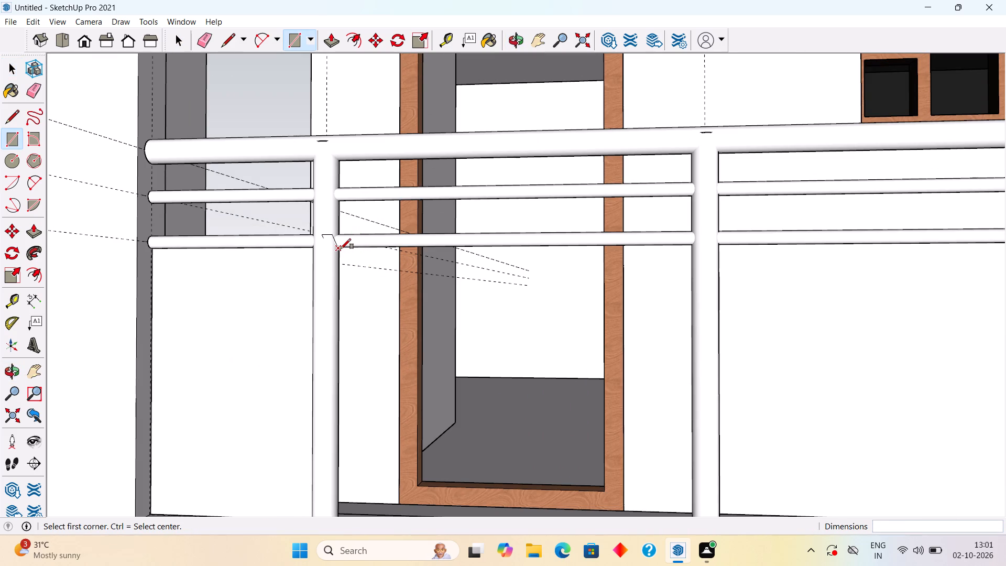
pyautogui.scroll(-7, 493, 371)
pyautogui.scroll(1, 548, 386)
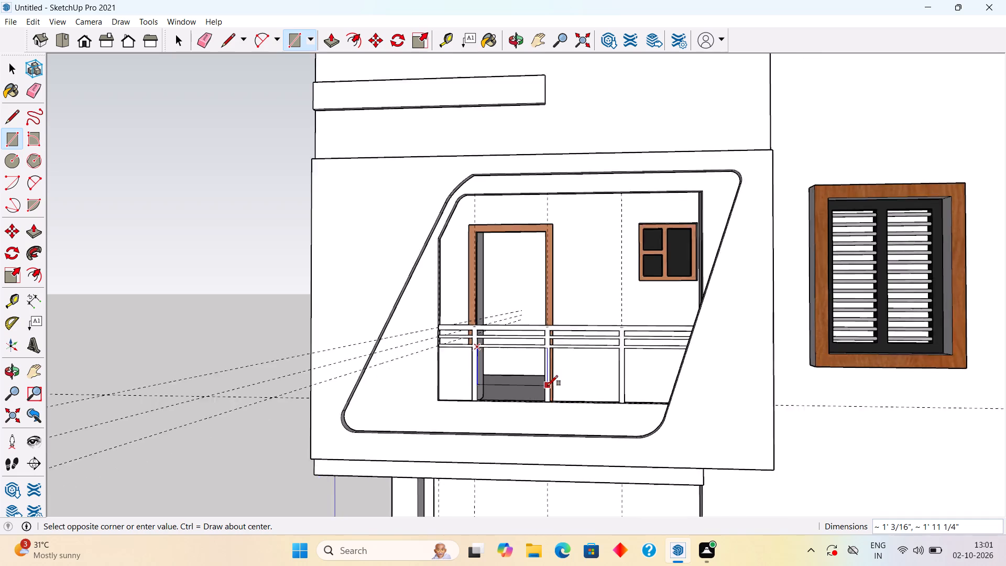
pyautogui.scroll(7, 548, 386)
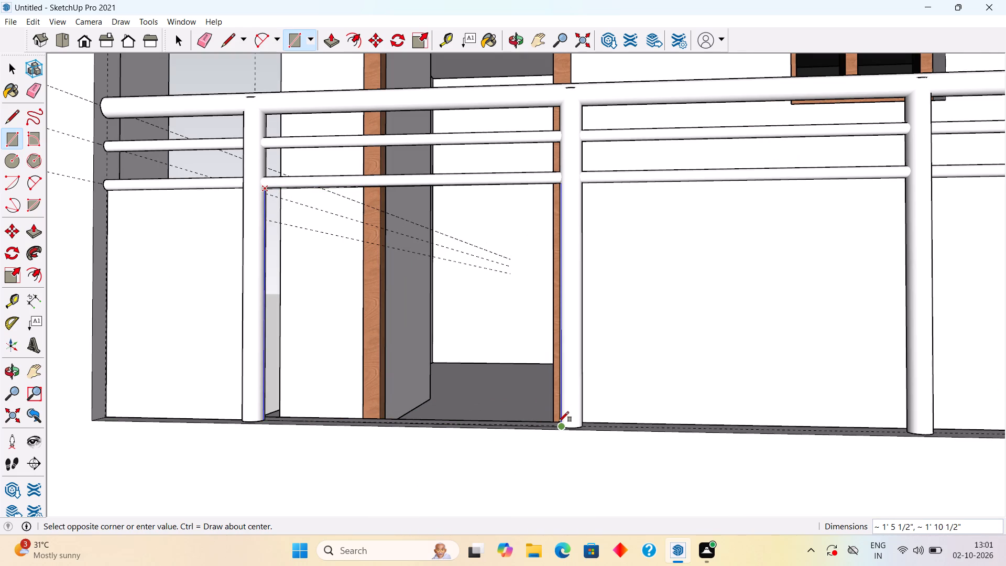
pyautogui.click(557, 424)
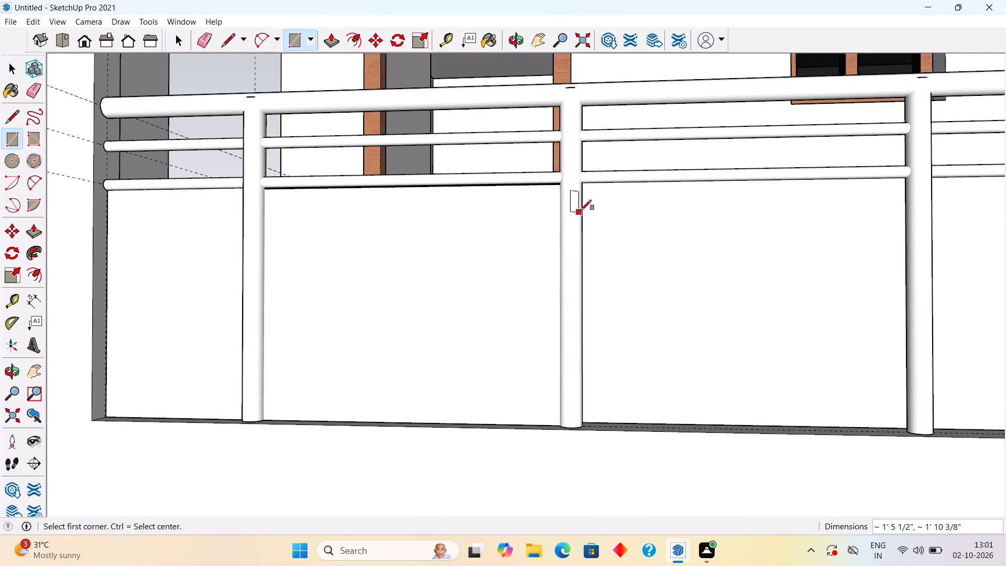
# Draw a rectangular infill panel about 1' 5 5/8" by 1' 10 7/16" below the lowest rail, between the middle and last posts.
pyautogui.click(584, 186)
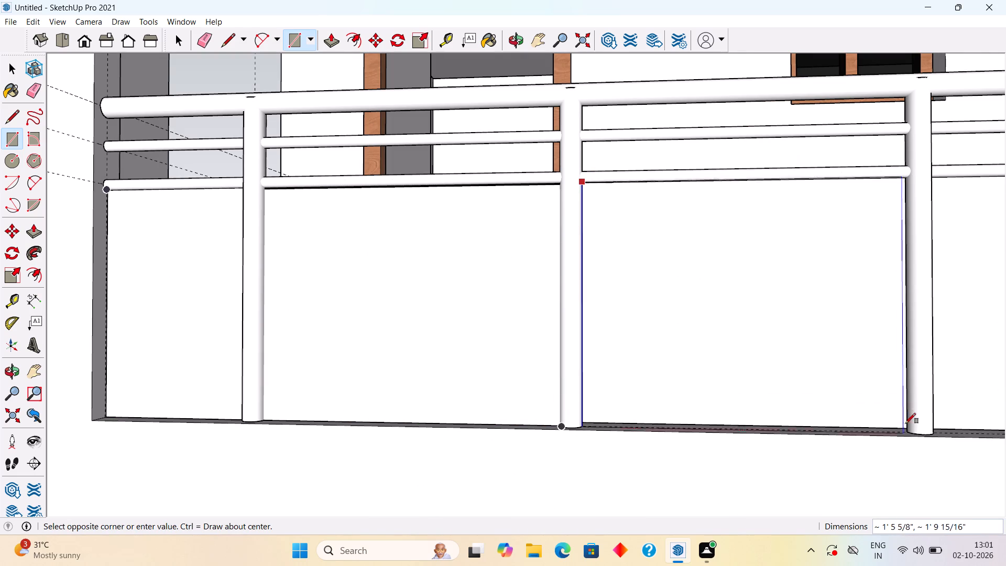
pyautogui.scroll(3, 905, 424)
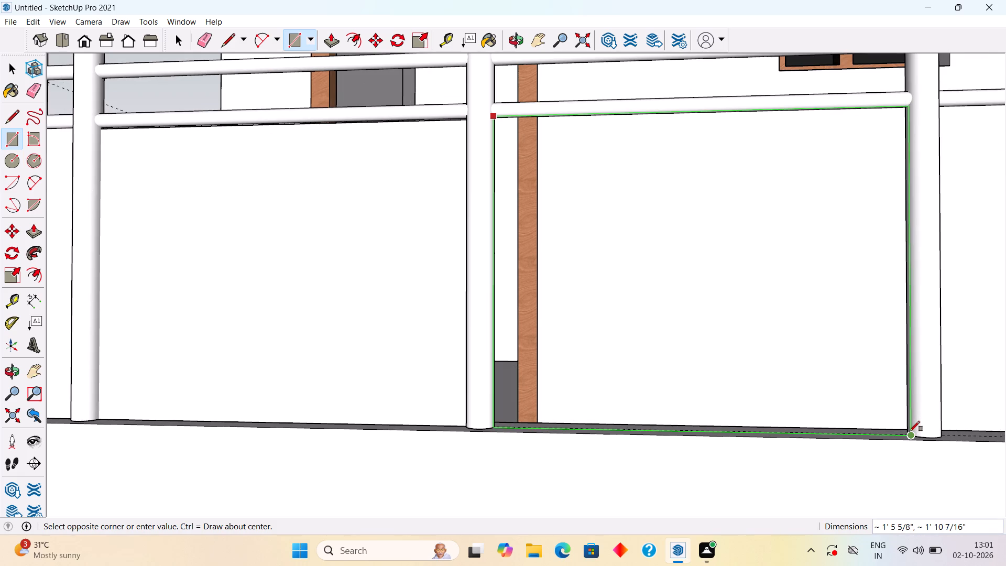
pyautogui.click(910, 431)
# From the balcony's inner side, draw a panel about 1' 4 3/4" by 2' 11/16" below the lowest rail, from the last post to the inner jamb.
pyautogui.scroll(-5, 914, 404)
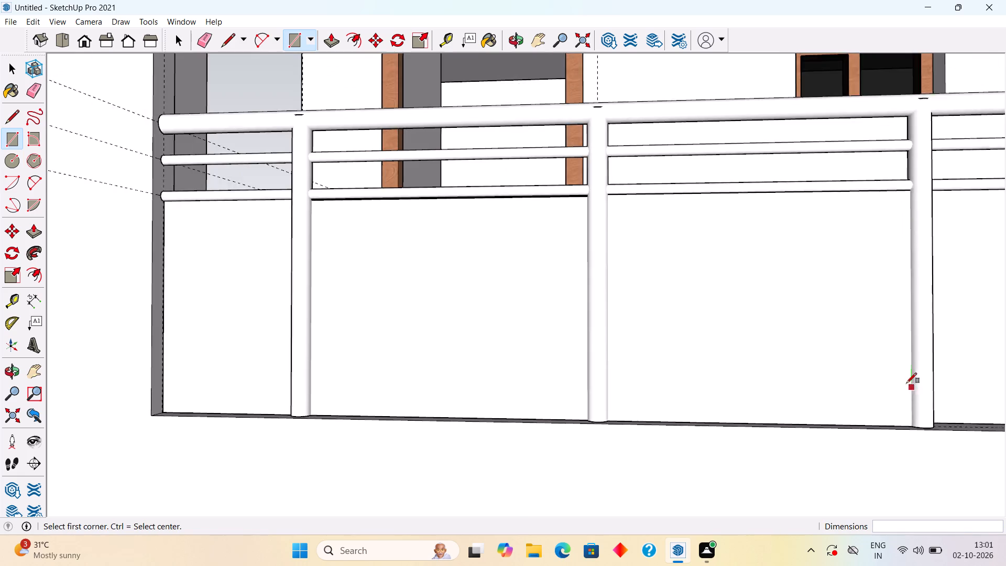
pyautogui.scroll(-14, 906, 383)
pyautogui.moveTo(945, 336); pyautogui.dragTo(945, 340, button='middle')
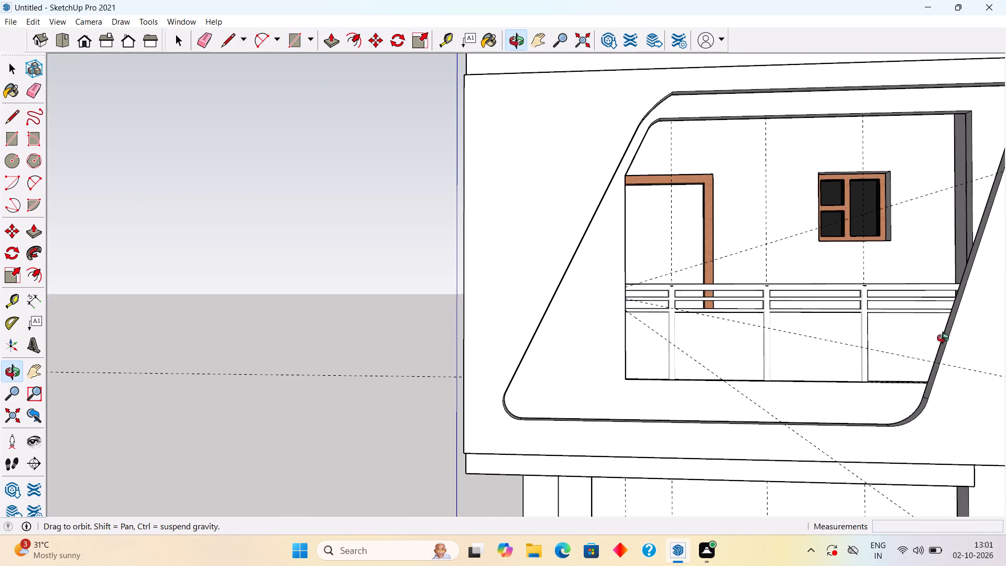
pyautogui.moveTo(945, 340); pyautogui.dragTo(929, 456, button='middle')
pyautogui.moveTo(631, 365); pyautogui.dragTo(851, 370, button='middle')
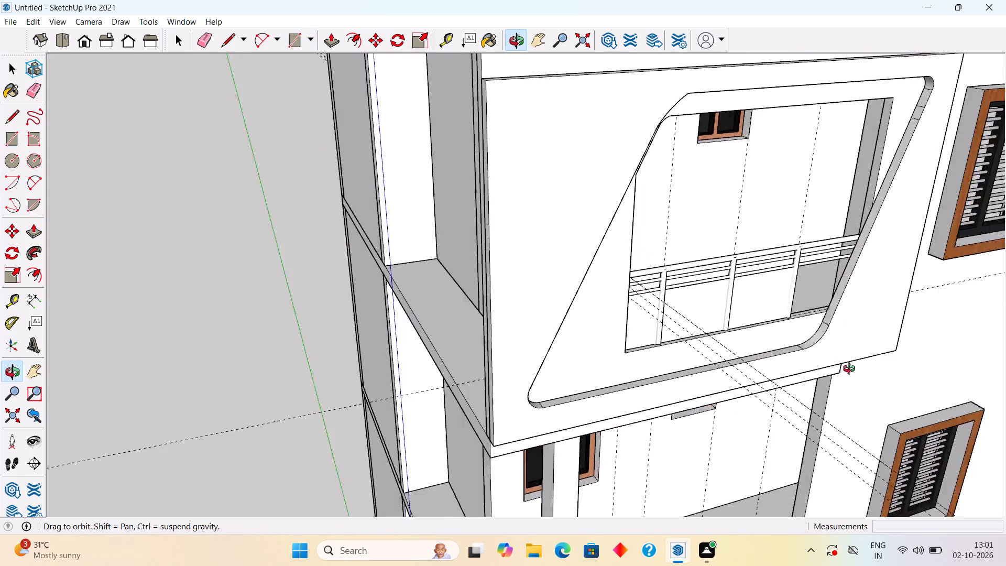
pyautogui.moveTo(851, 370); pyautogui.dragTo(922, 364, button='middle')
pyautogui.moveTo(542, 310); pyautogui.dragTo(868, 300, button='middle')
pyautogui.scroll(3, 552, 240)
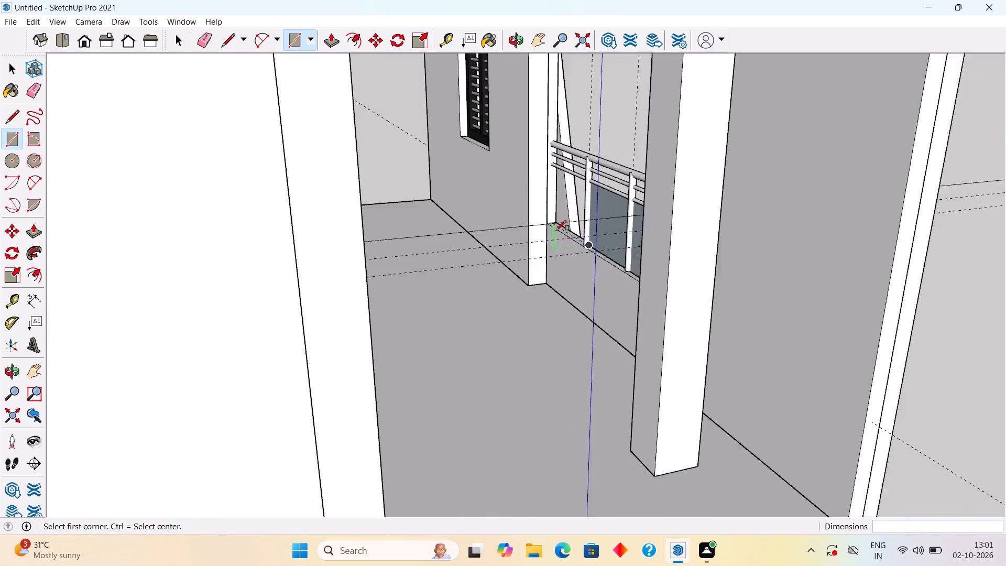
pyautogui.scroll(9, 556, 231)
pyautogui.moveTo(591, 250); pyautogui.dragTo(750, 270, button='middle')
pyautogui.moveTo(618, 239); pyautogui.dragTo(641, 248, button='middle')
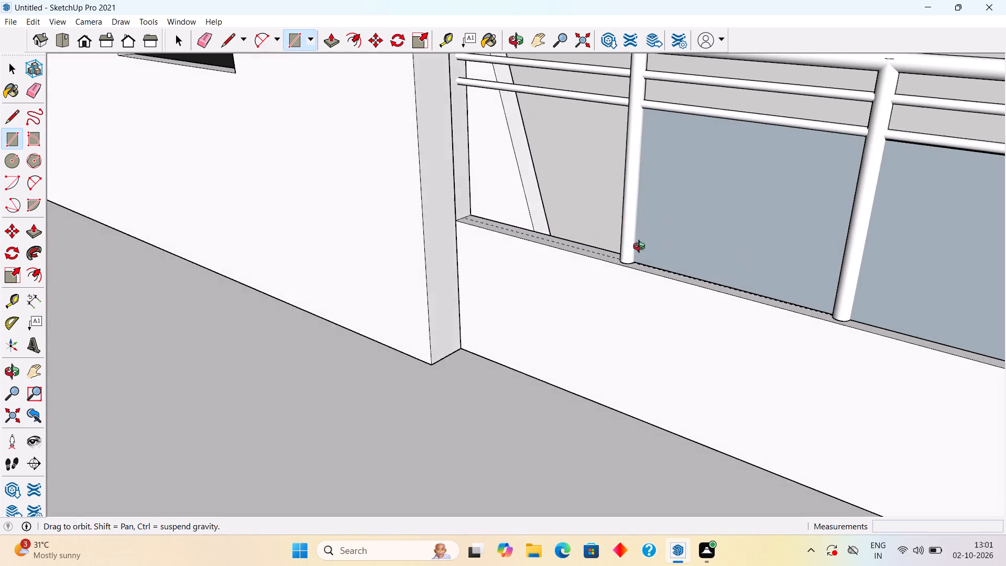
pyautogui.moveTo(641, 248); pyautogui.dragTo(634, 253, button='middle')
pyautogui.scroll(4, 573, 243)
pyautogui.moveTo(631, 259); pyautogui.dragTo(707, 256, button='middle')
pyautogui.scroll(-6, 707, 256)
pyautogui.moveTo(660, 231); pyautogui.dragTo(570, 237, button='middle')
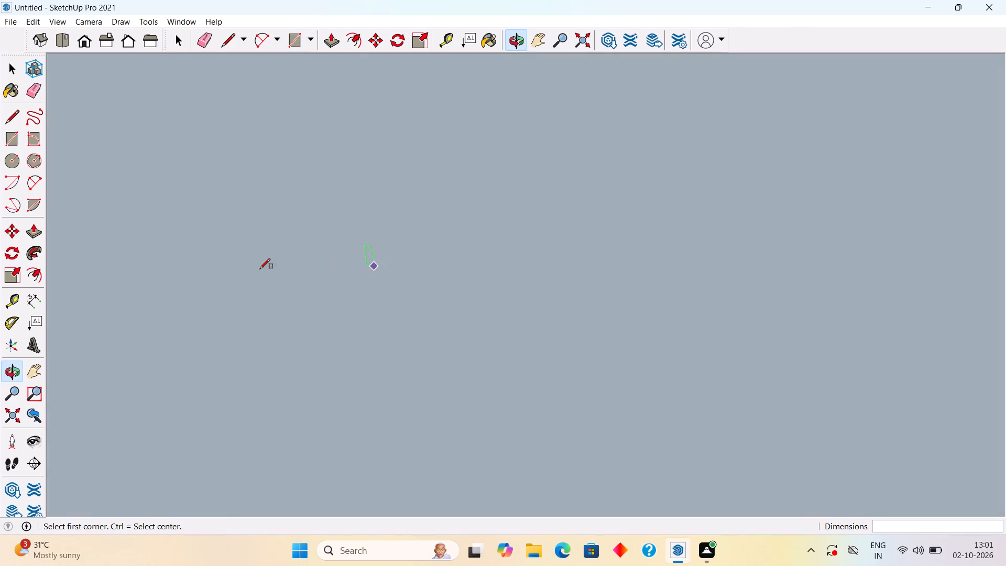
pyautogui.click(39, 409)
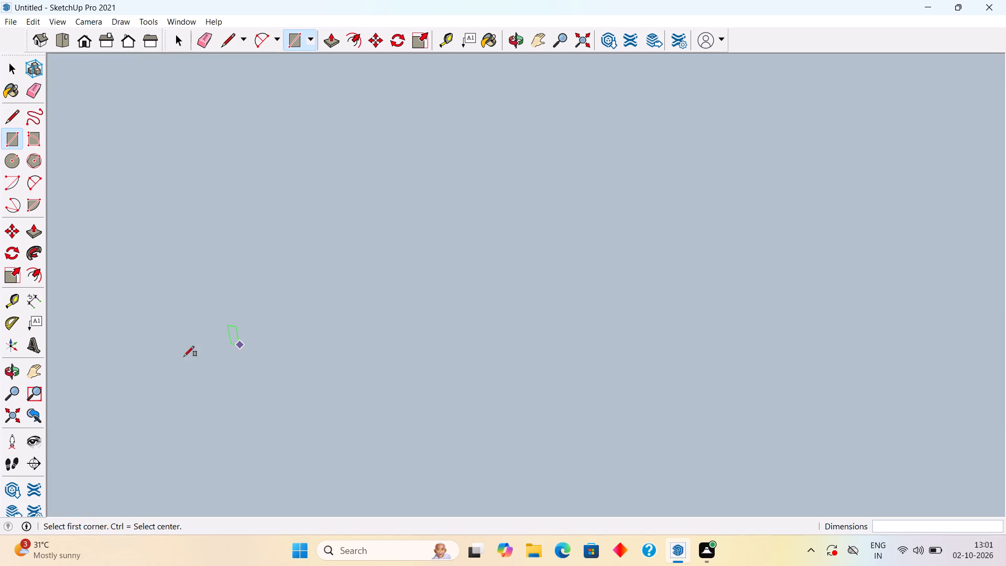
pyautogui.click(27, 418)
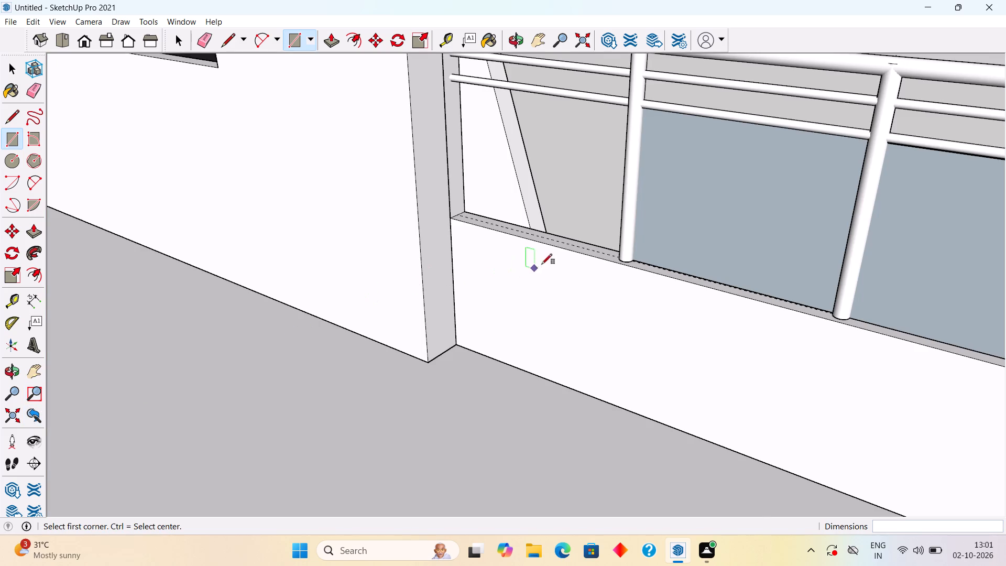
pyautogui.scroll(4, 605, 190)
pyautogui.moveTo(615, 219); pyautogui.dragTo(730, 225, button='middle')
pyautogui.scroll(-2, 730, 225)
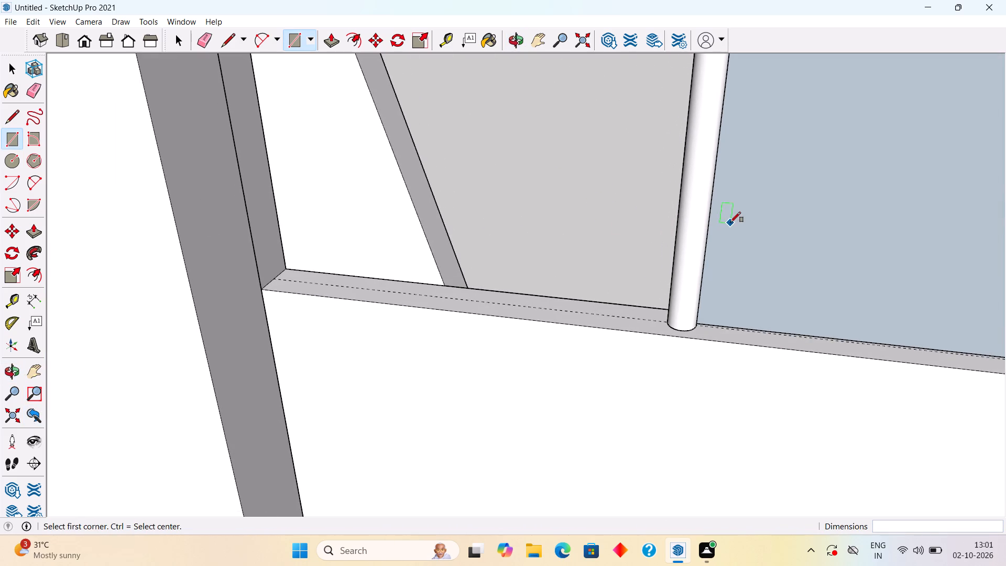
pyautogui.moveTo(643, 224); pyautogui.dragTo(731, 217, button='middle')
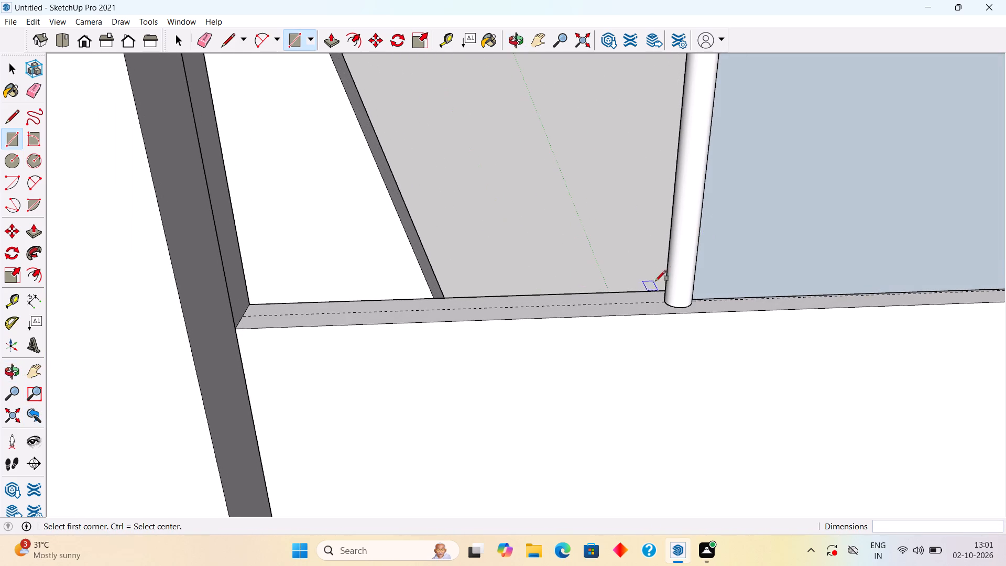
pyautogui.click(663, 289)
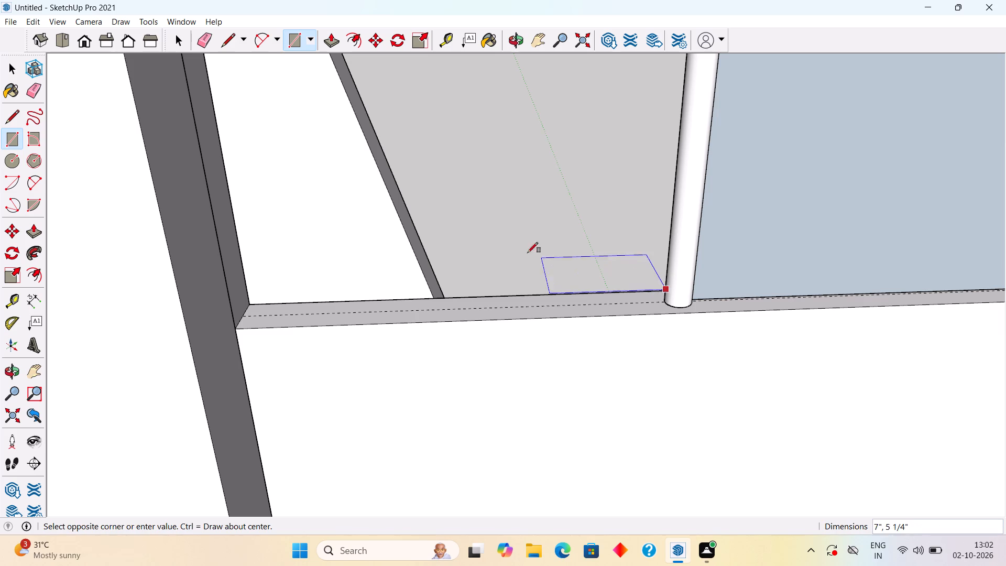
pyautogui.scroll(2, 473, 223)
pyautogui.scroll(-4, 422, 215)
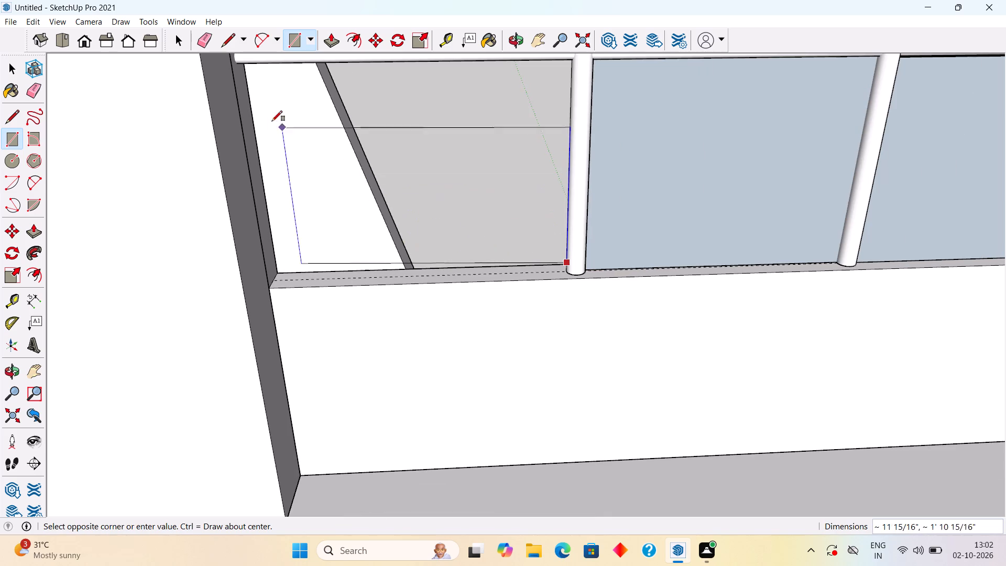
pyautogui.click(239, 64)
pyautogui.press('space')
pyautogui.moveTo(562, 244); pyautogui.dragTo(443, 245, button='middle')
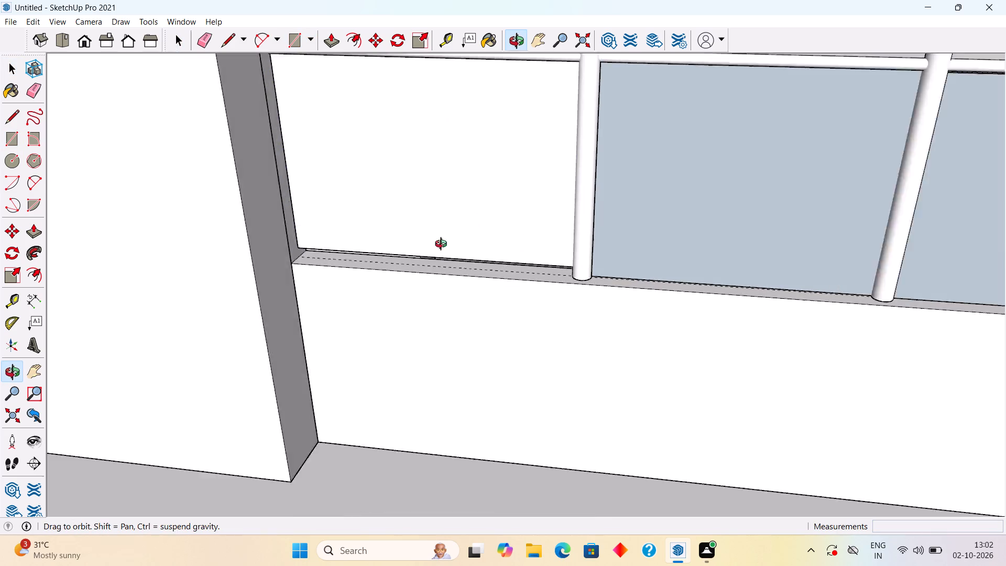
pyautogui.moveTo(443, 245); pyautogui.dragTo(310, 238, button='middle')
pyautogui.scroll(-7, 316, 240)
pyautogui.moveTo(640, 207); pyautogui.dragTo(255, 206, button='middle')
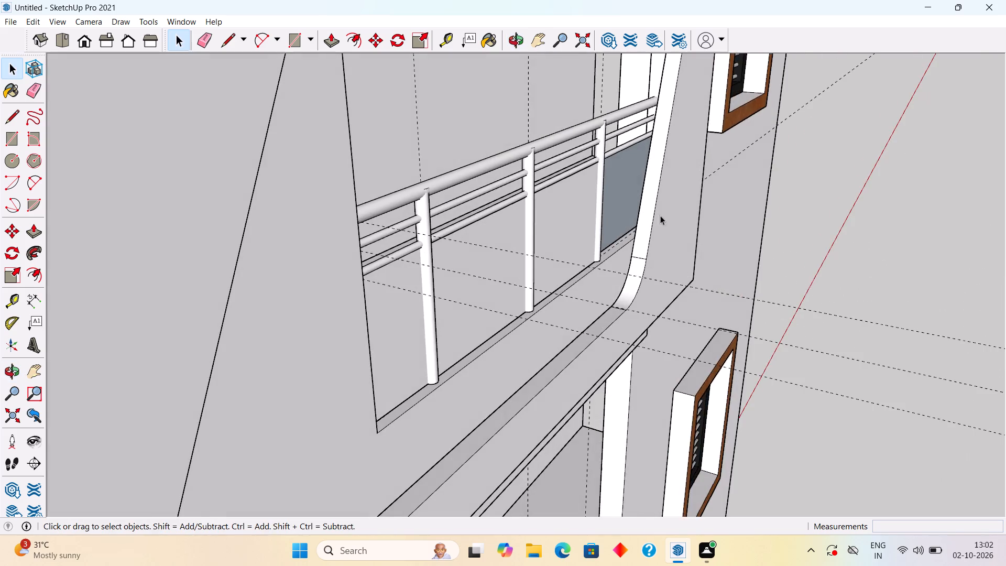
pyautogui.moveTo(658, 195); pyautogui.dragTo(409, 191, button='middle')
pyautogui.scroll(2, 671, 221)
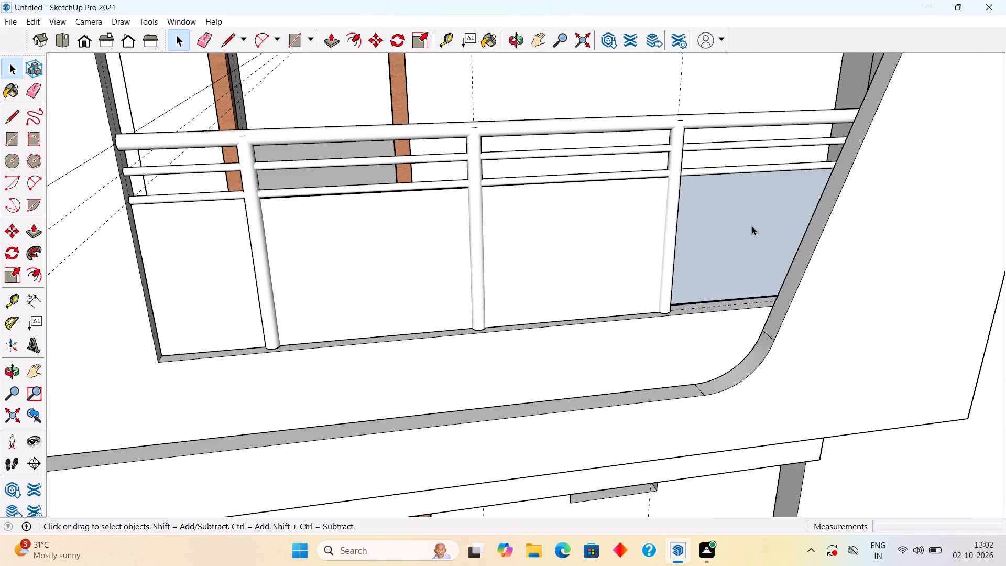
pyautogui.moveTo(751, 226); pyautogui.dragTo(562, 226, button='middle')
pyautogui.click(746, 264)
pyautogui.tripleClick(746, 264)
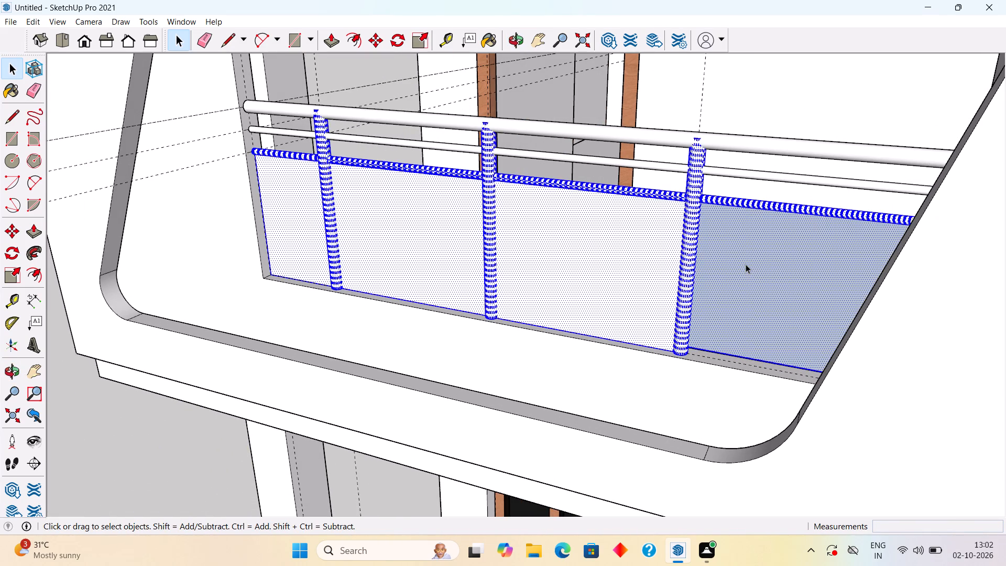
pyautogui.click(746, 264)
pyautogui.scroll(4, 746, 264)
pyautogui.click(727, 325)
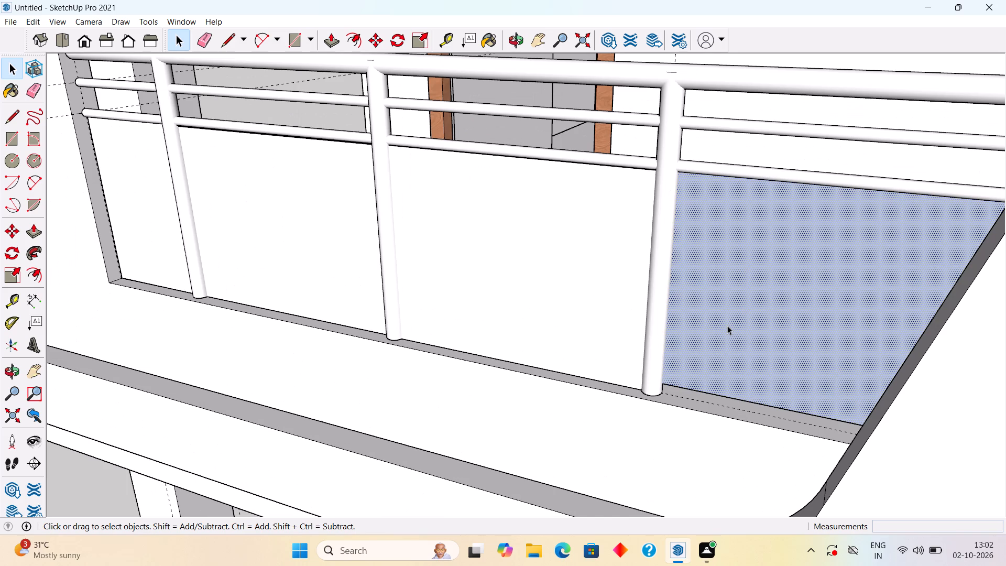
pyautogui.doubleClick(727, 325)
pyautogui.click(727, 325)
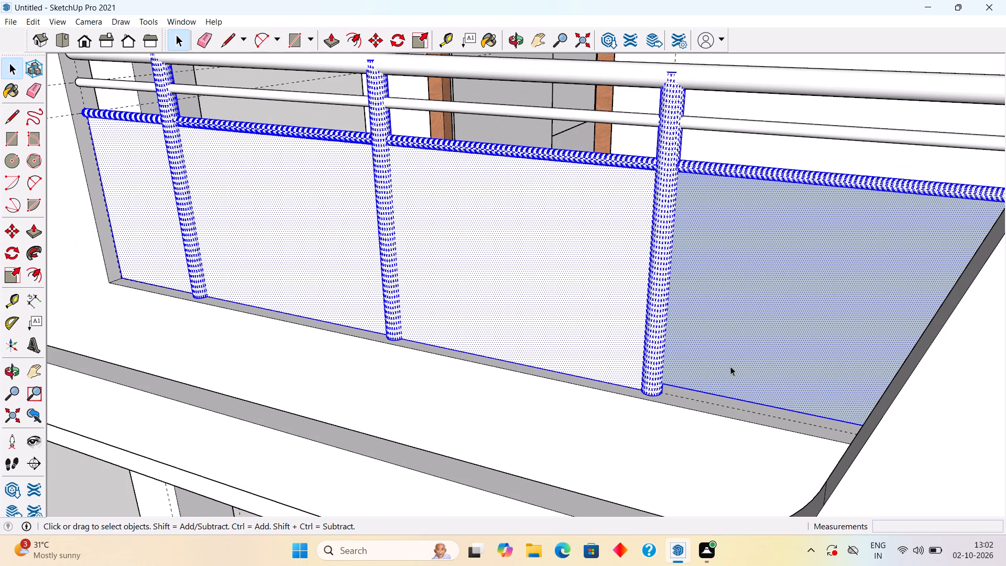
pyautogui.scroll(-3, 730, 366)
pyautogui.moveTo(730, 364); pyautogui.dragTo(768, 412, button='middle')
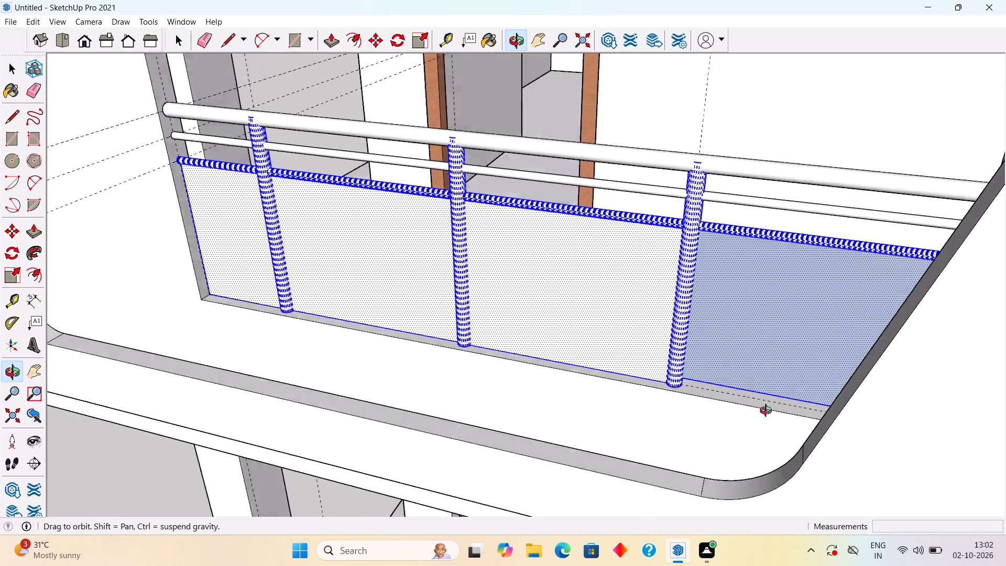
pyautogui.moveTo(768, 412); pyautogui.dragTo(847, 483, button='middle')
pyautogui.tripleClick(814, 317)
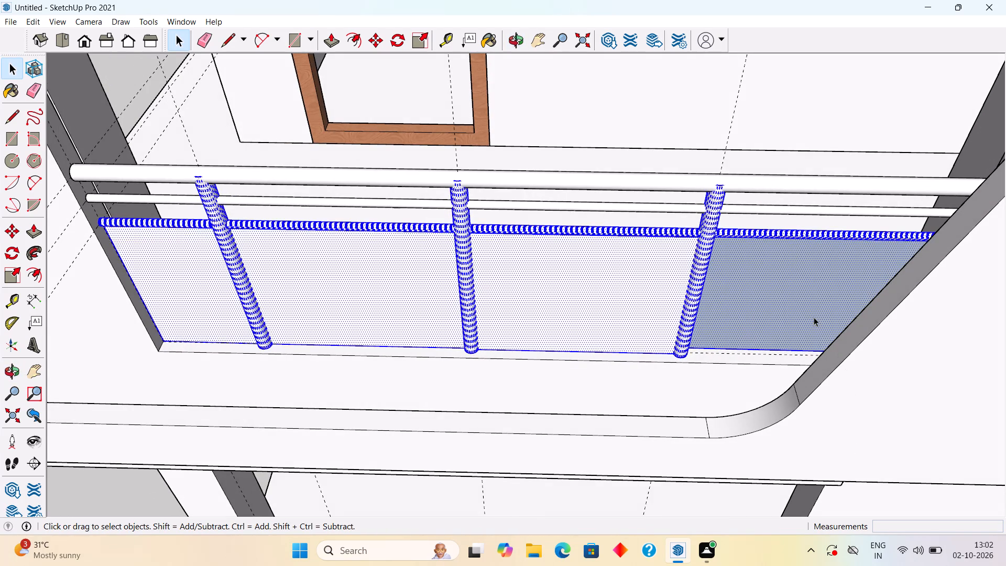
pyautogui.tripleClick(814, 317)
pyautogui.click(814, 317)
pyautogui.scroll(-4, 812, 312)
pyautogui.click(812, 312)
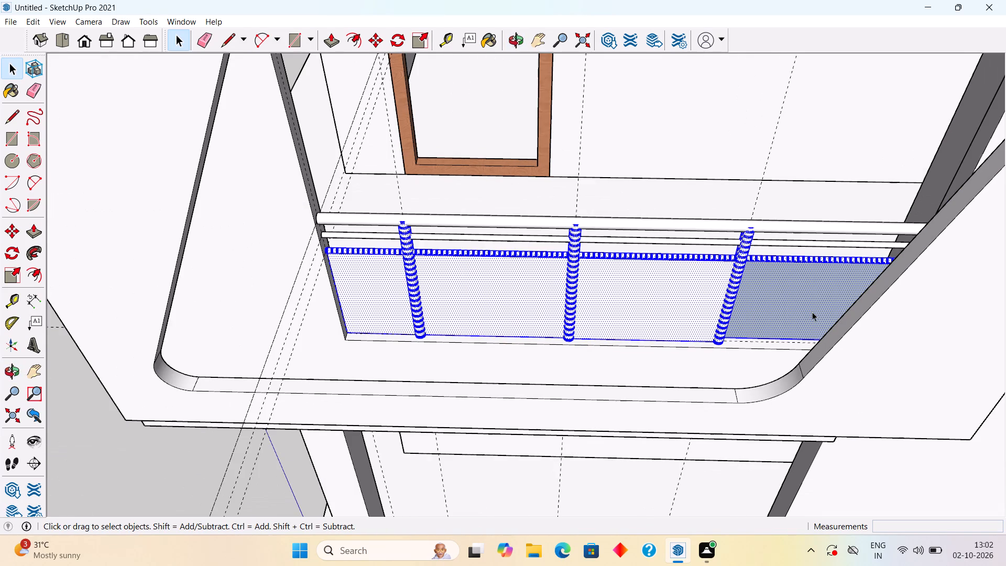
# Paint the four infill panels below the lowest rail with Translucent Glass Sky Reflection from the Glass and Mirrors materials.
pyautogui.moveTo(806, 311); pyautogui.dragTo(533, 232, button='middle')
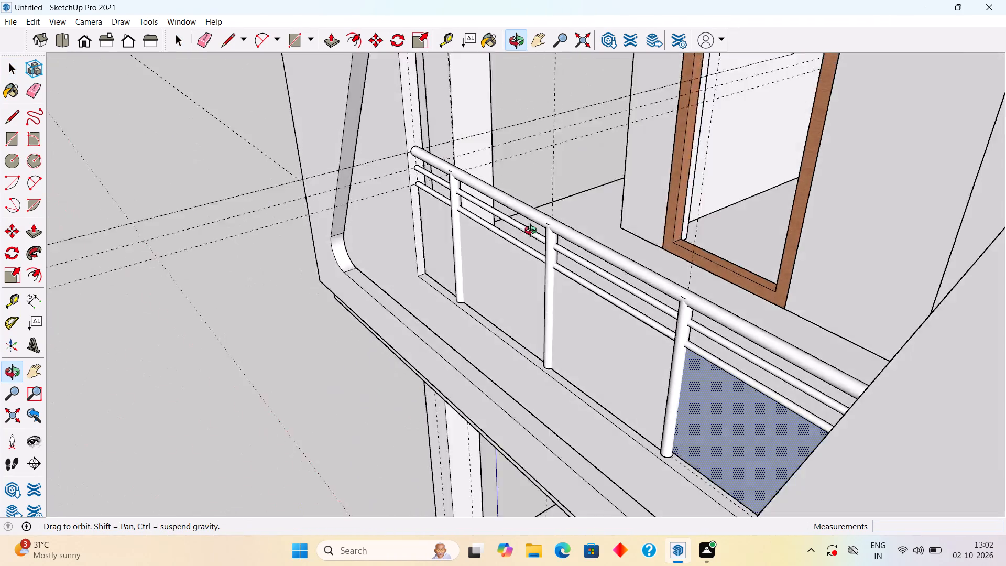
pyautogui.moveTo(533, 232); pyautogui.dragTo(583, 151, button='middle')
pyautogui.scroll(-2, 671, 225)
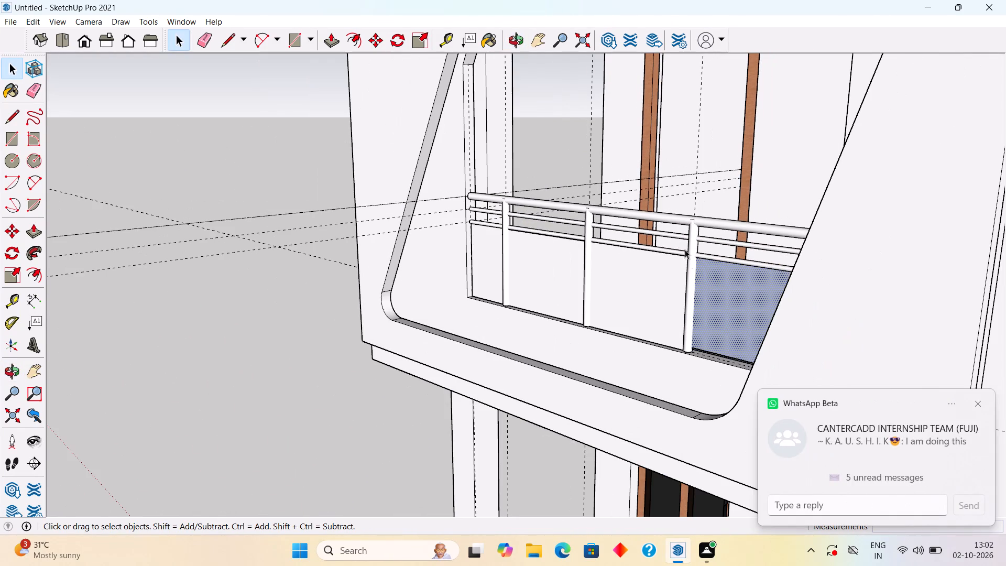
pyautogui.click(983, 402)
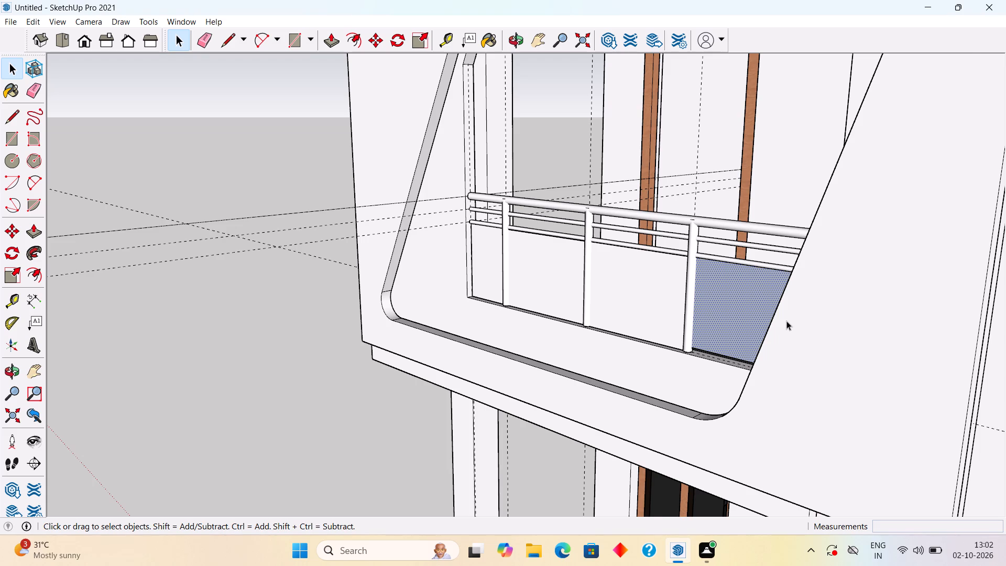
pyautogui.press('b')
pyautogui.scroll(-3, 787, 315)
pyautogui.click(881, 111)
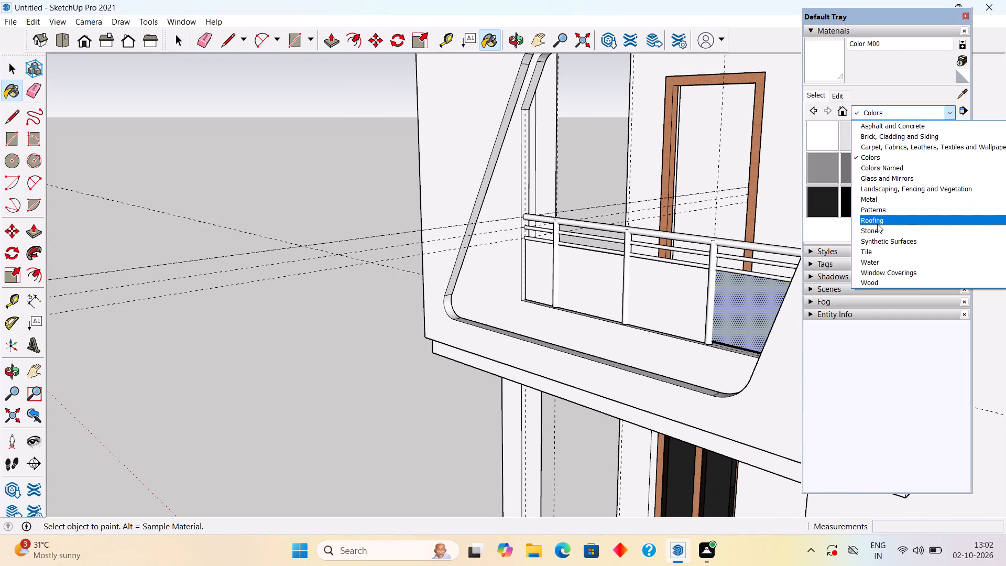
pyautogui.click(872, 181)
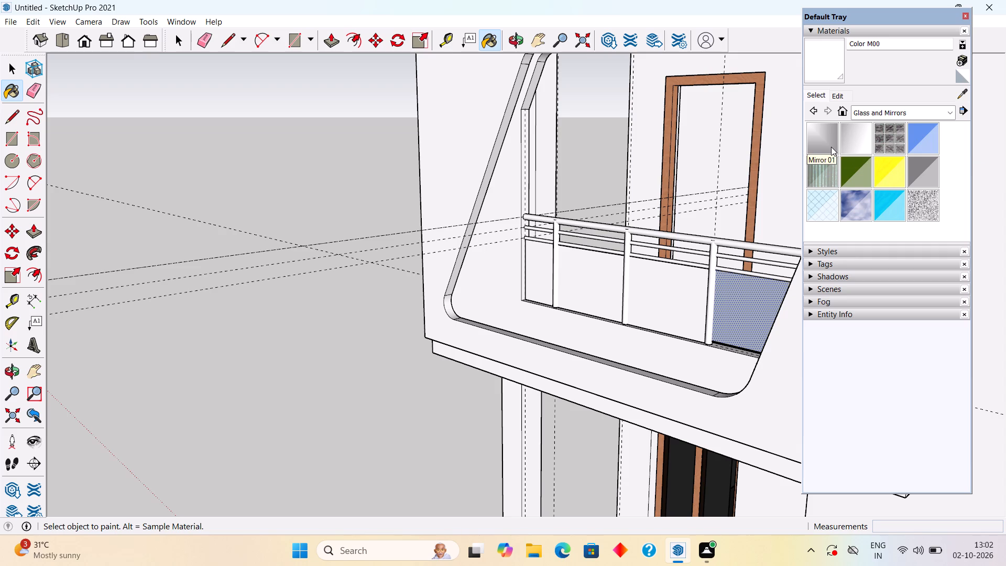
pyautogui.click(853, 198)
pyautogui.click(745, 297)
pyautogui.click(678, 299)
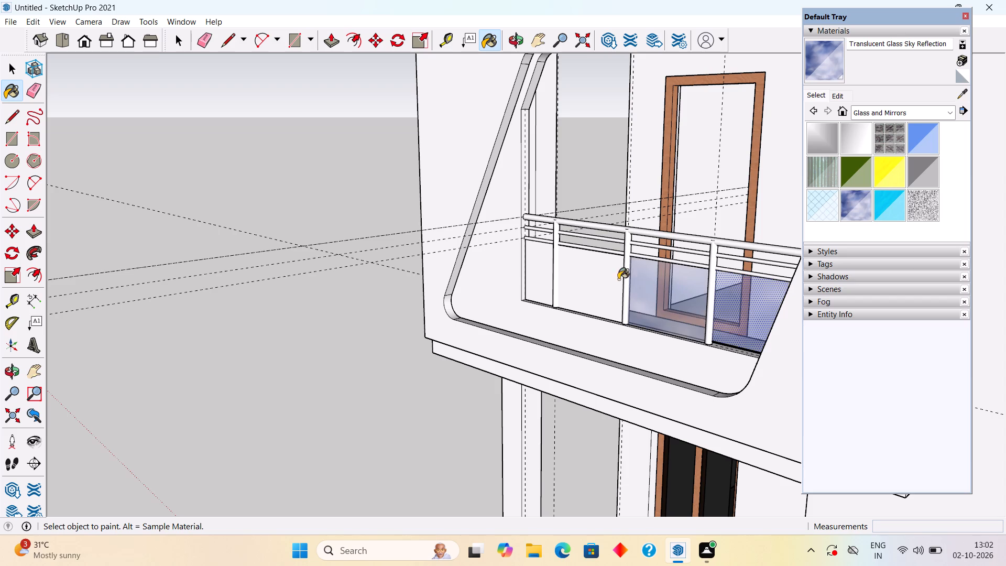
pyautogui.click(589, 271)
pyautogui.click(544, 270)
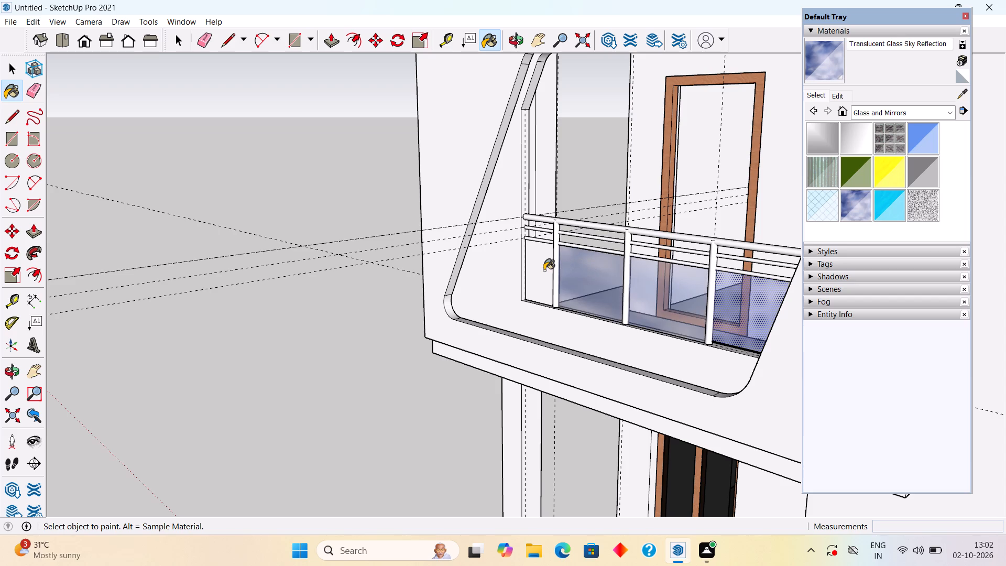
pyautogui.press('space')
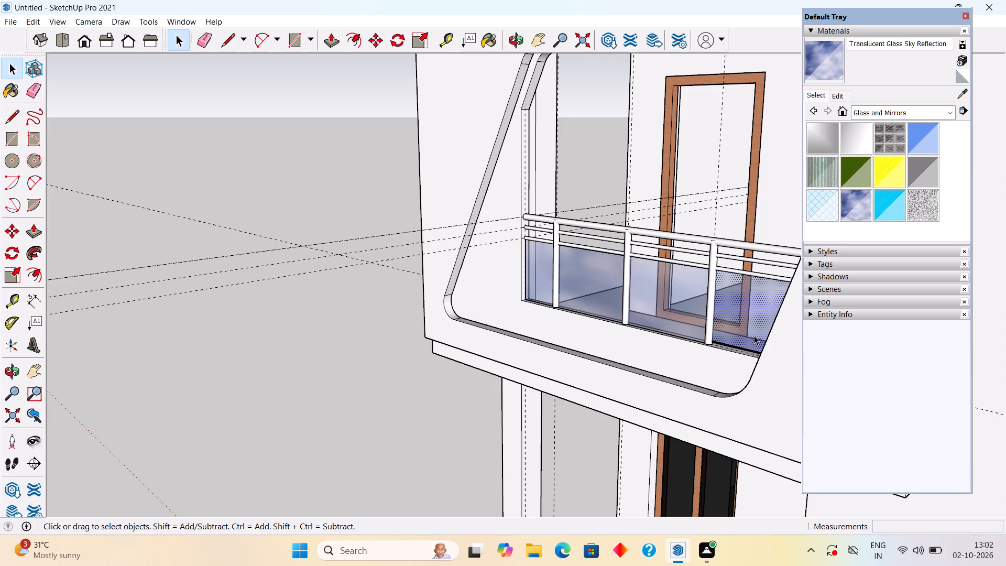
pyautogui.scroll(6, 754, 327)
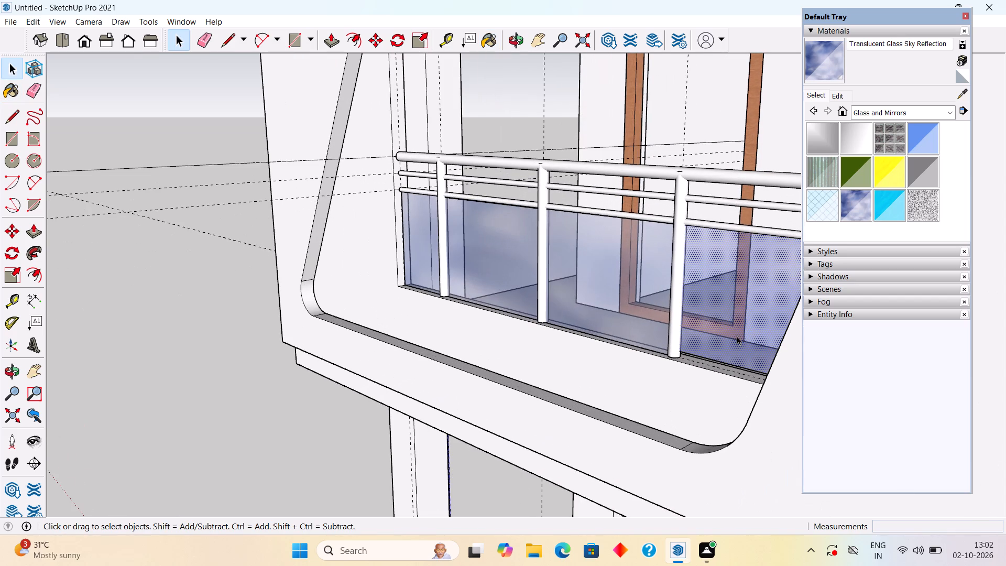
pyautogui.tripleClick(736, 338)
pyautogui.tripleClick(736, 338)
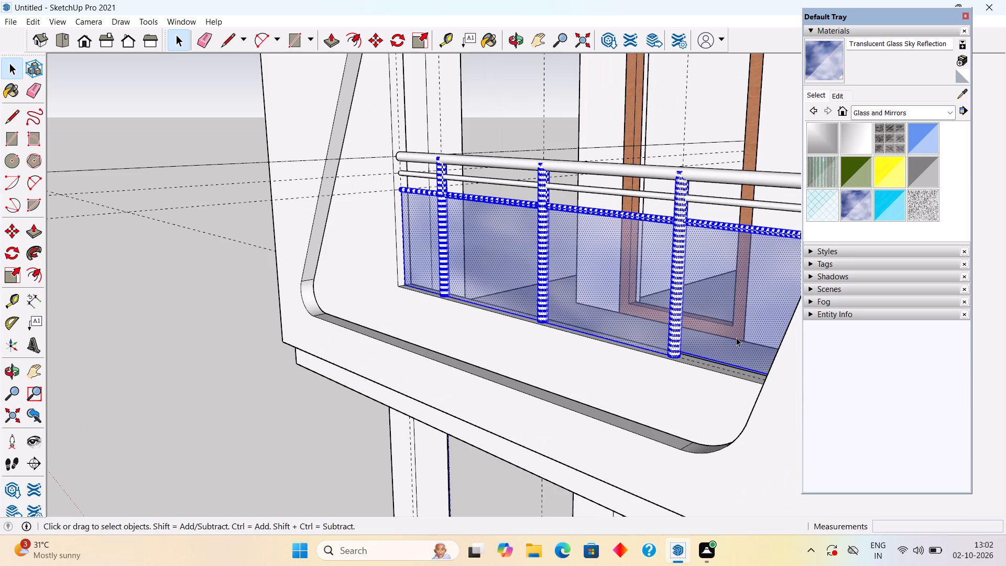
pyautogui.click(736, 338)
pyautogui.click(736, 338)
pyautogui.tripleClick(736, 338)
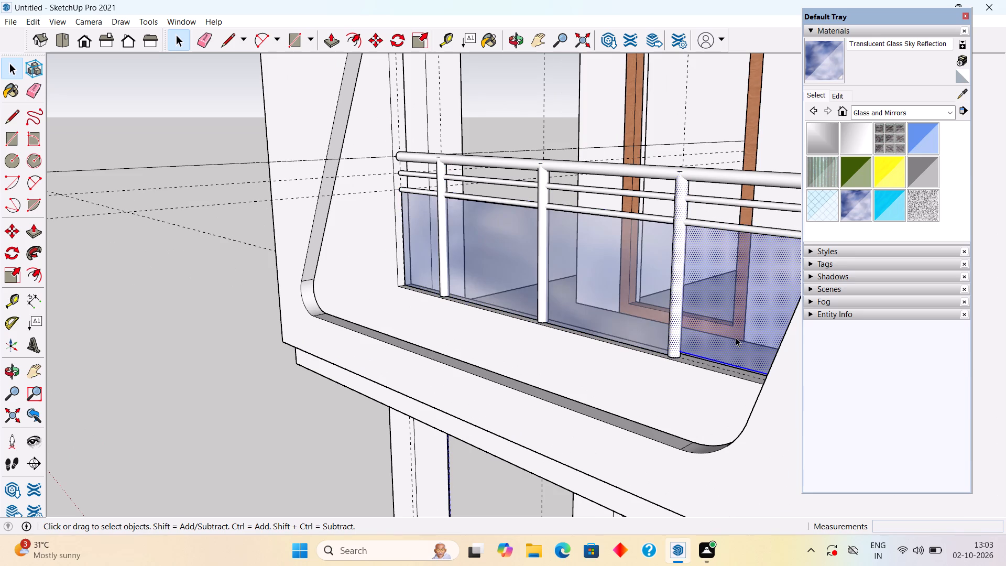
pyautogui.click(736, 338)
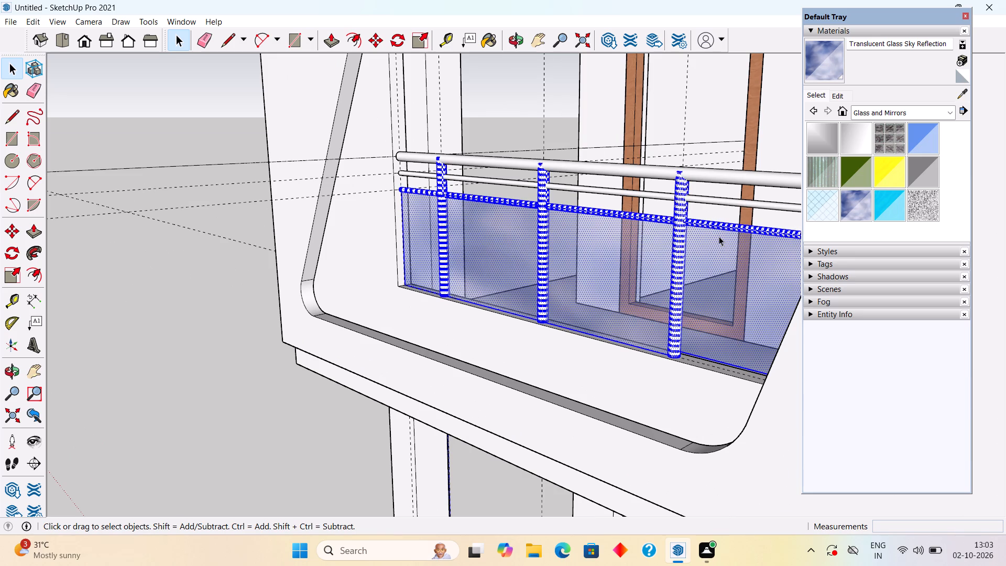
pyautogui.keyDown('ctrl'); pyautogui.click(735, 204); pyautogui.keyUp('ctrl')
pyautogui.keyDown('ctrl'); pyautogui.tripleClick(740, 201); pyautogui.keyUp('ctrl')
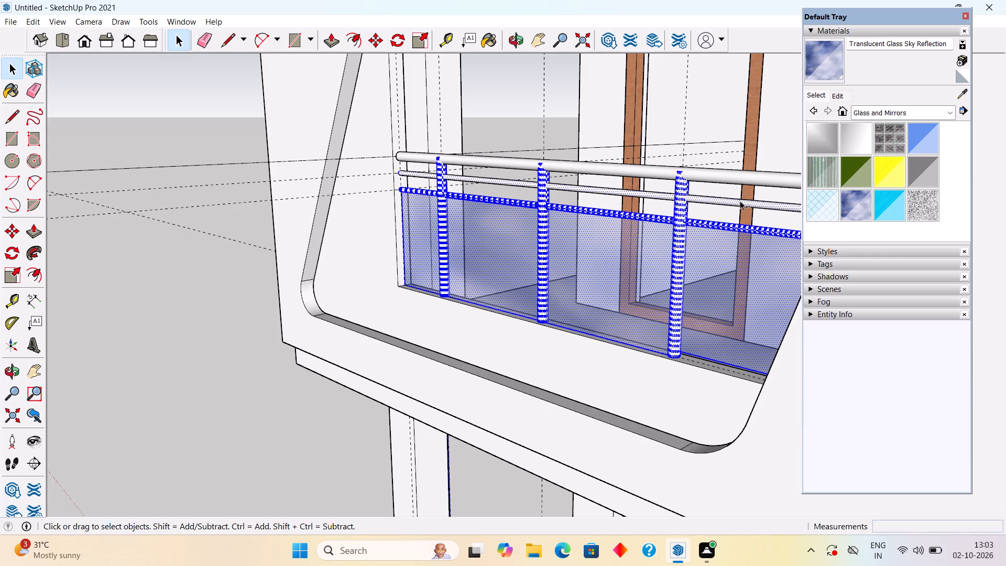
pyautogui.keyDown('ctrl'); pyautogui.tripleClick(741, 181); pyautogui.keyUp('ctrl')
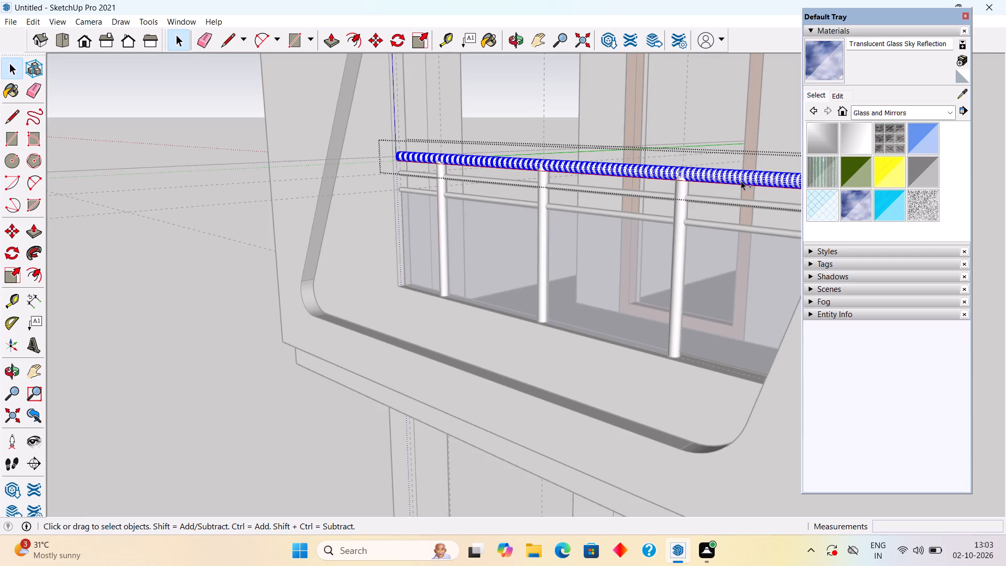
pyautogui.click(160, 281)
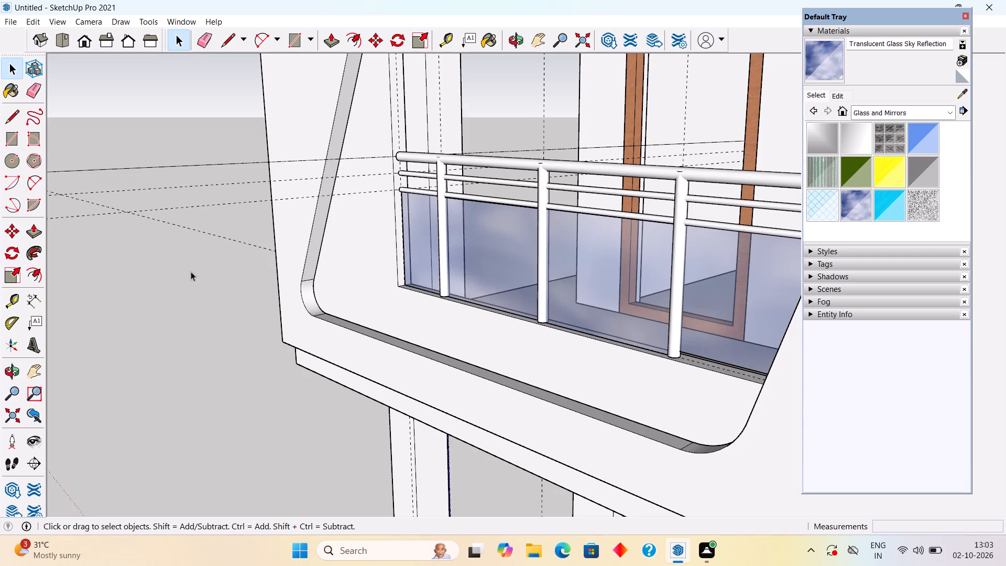
# Group the slanted opening's glass panels, posts, lower rails and top handrail into a single railing group.
pyautogui.keyDown('ctrl'); pyautogui.click(699, 286); pyautogui.keyUp('ctrl')
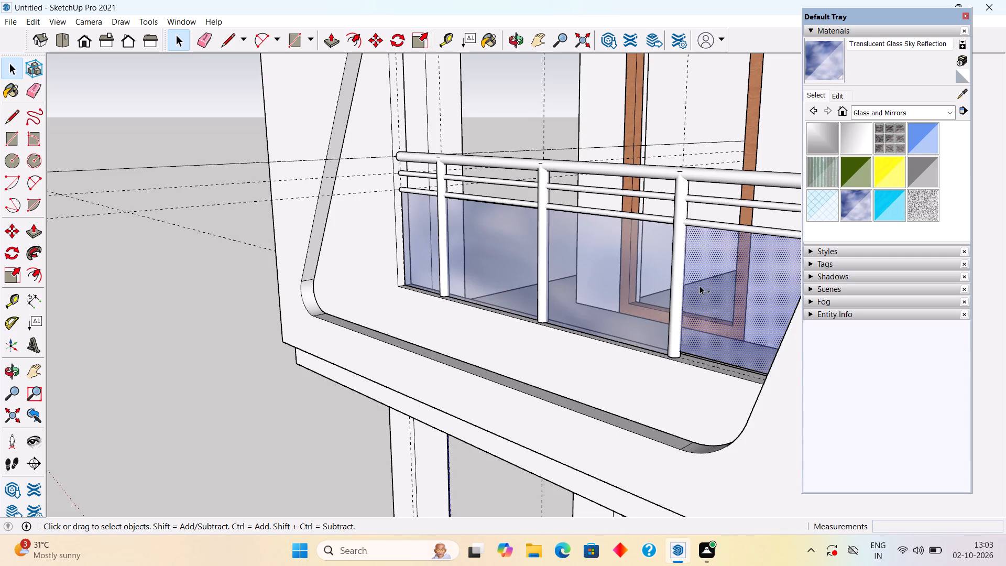
pyautogui.keyDown('ctrl'); pyautogui.doubleClick(699, 286); pyautogui.keyUp('ctrl')
pyautogui.keyDown('ctrl'); pyautogui.click(699, 286); pyautogui.keyUp('ctrl')
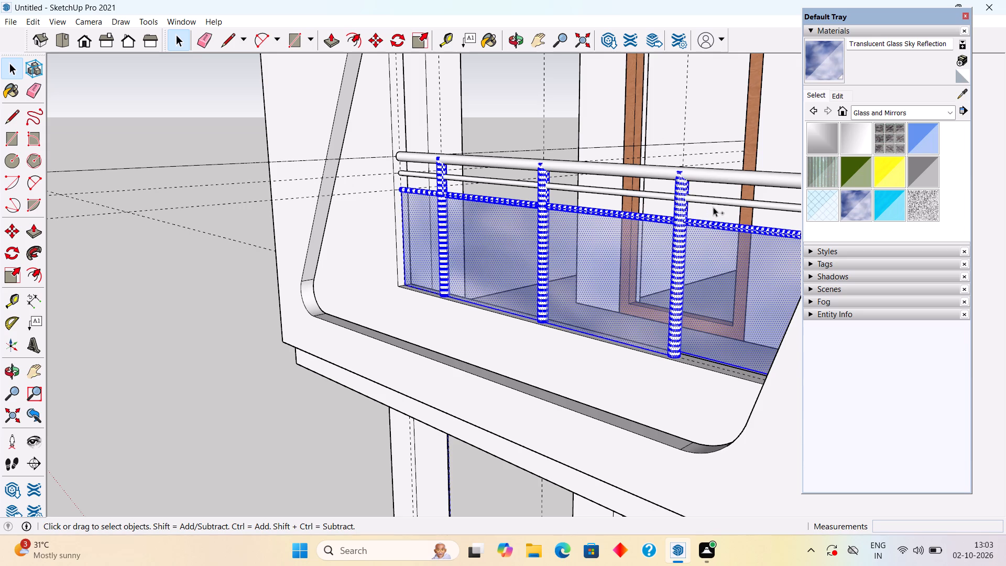
pyautogui.keyDown('ctrl'); pyautogui.click(717, 199); pyautogui.keyUp('ctrl')
pyautogui.keyDown('ctrl'); pyautogui.doubleClick(726, 198); pyautogui.keyUp('ctrl')
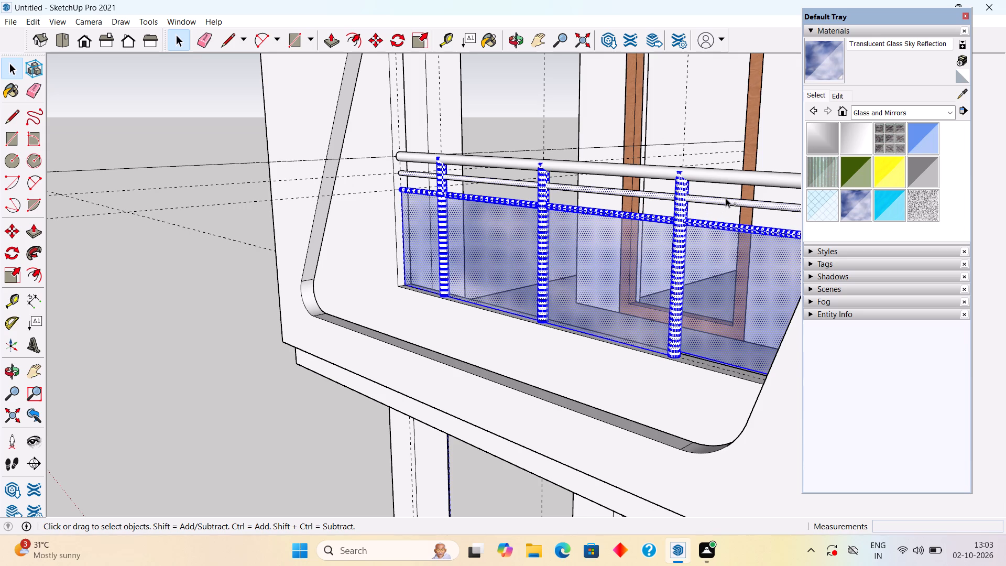
pyautogui.keyDown('ctrl'); pyautogui.tripleClick(727, 201); pyautogui.keyUp('ctrl')
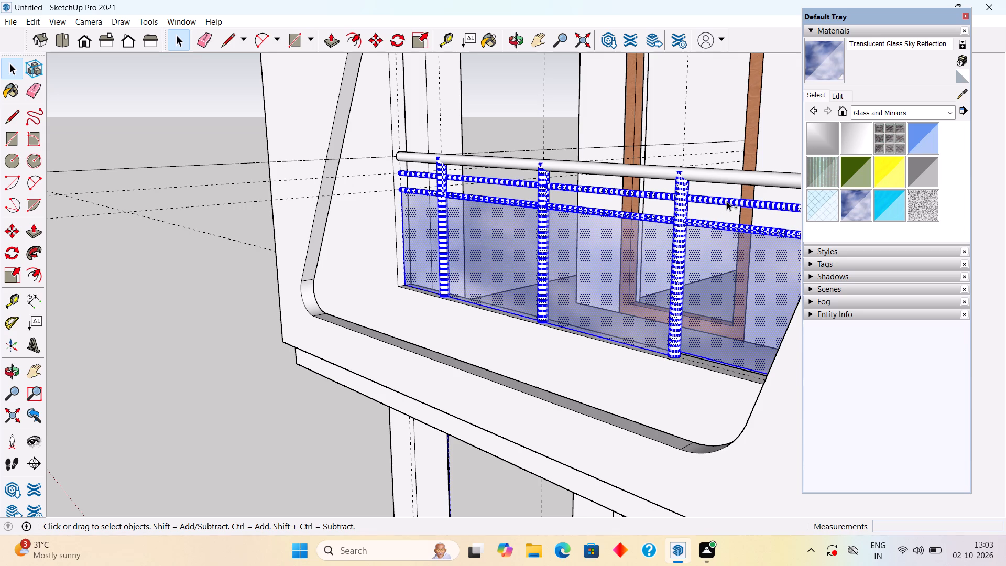
pyautogui.keyDown('ctrl'); pyautogui.click(734, 179); pyautogui.keyUp('ctrl')
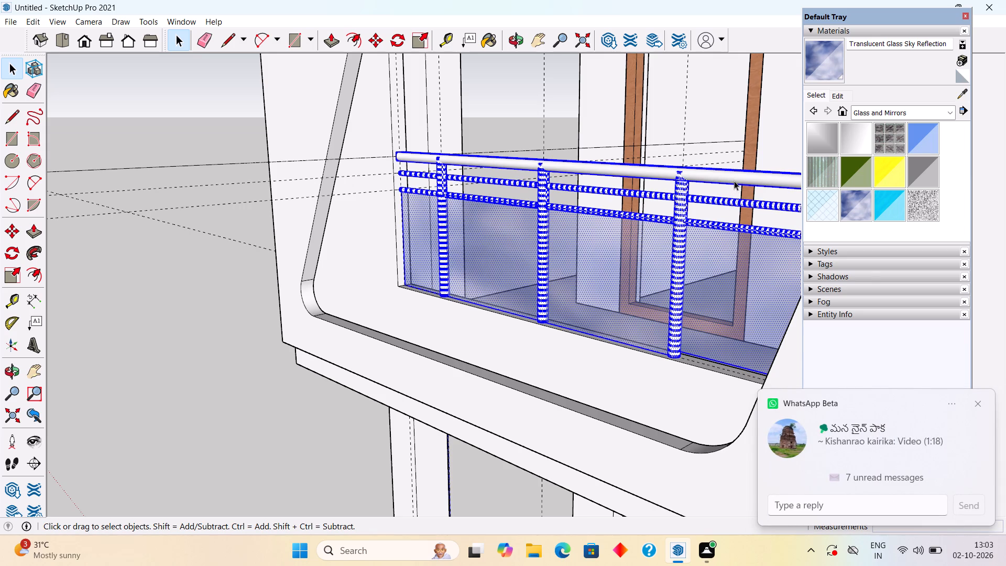
pyautogui.rightClick(734, 181)
pyautogui.click(785, 301)
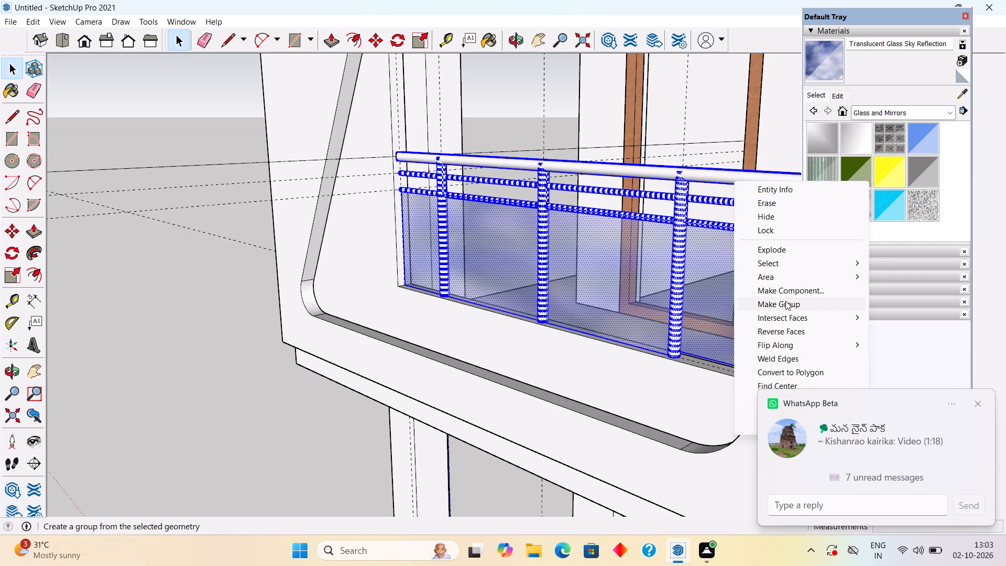
pyautogui.moveTo(659, 329); pyautogui.dragTo(792, 358, button='middle')
pyautogui.scroll(-3, 792, 358)
pyautogui.scroll(-6, 691, 292)
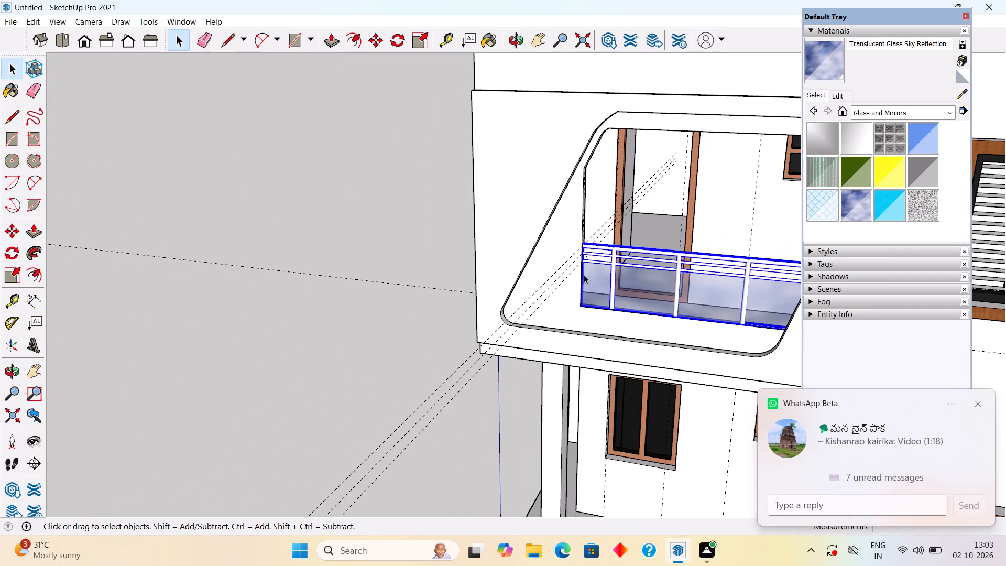
pyautogui.click(424, 263)
# Move the slanted opening's railing group about 16' along the red axis, out of the balcony into the open space beside the house.
pyautogui.scroll(-2, 730, 289)
pyautogui.scroll(-4, 641, 202)
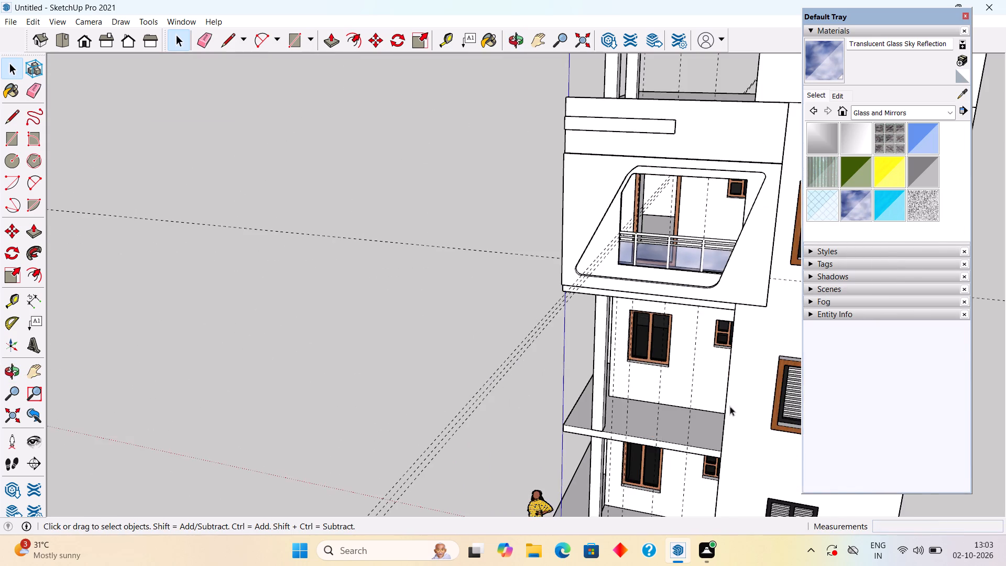
pyautogui.moveTo(774, 370); pyautogui.dragTo(801, 270, button='middle')
pyautogui.click(682, 204)
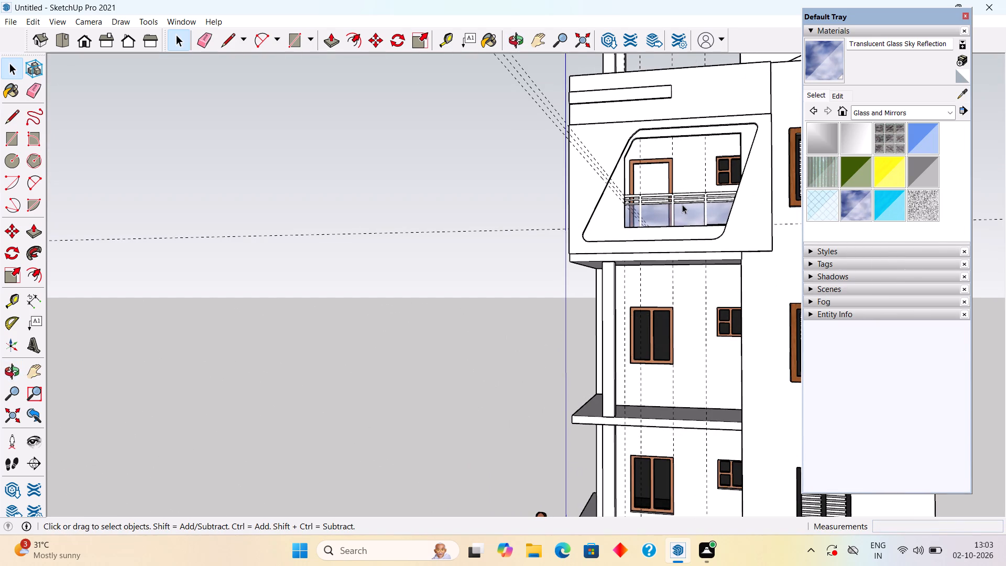
pyautogui.press('m')
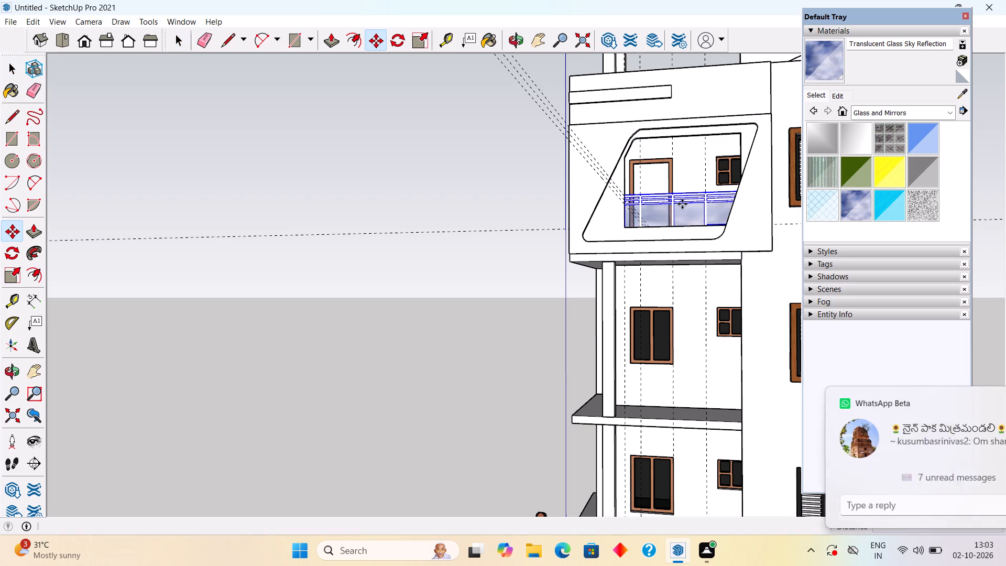
pyautogui.click(682, 204)
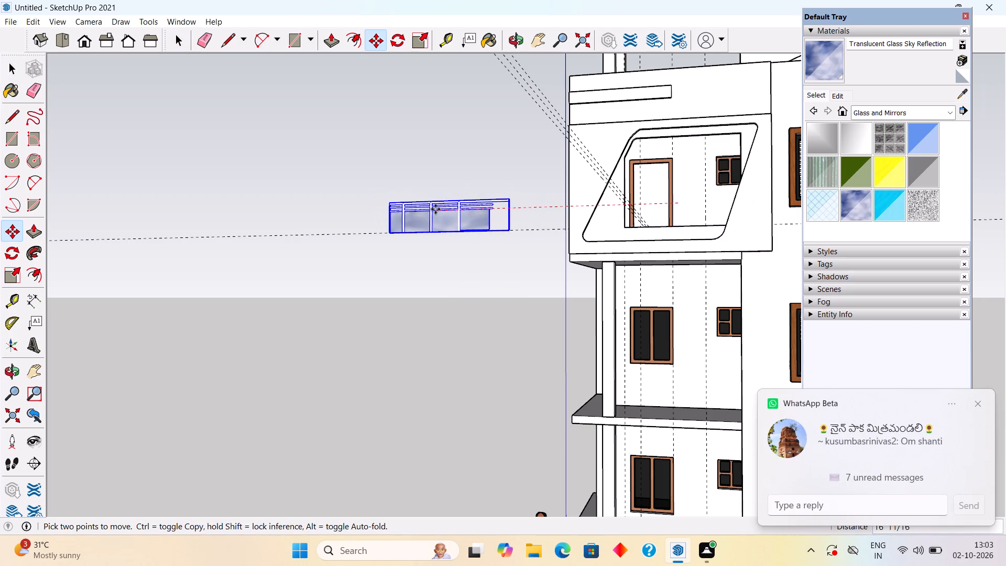
pyautogui.click(435, 209)
pyautogui.scroll(8, 521, 204)
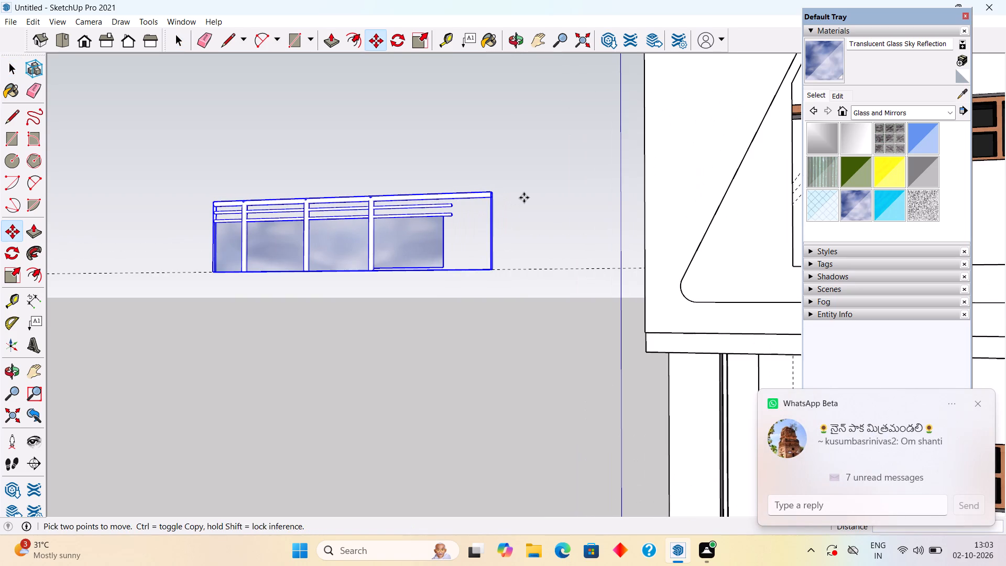
pyautogui.press('space')
# Inside the railing group, push the top handrail's overhanging end back 1' 1 7/16" to line up with the lower rails' ends.
pyautogui.moveTo(514, 196); pyautogui.dragTo(372, 226, button='middle')
pyautogui.scroll(4, 352, 236)
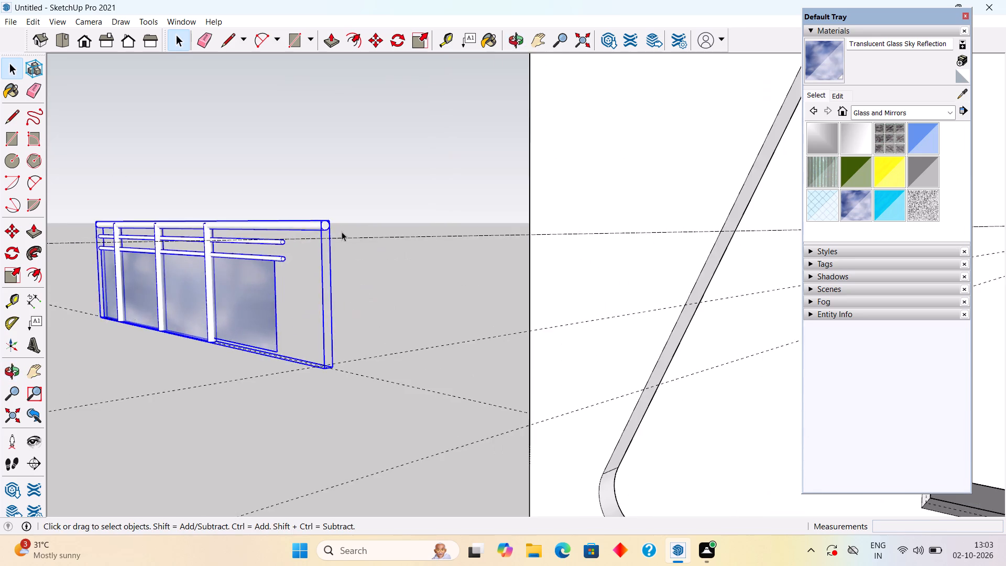
pyautogui.scroll(4, 340, 232)
pyautogui.click(310, 216)
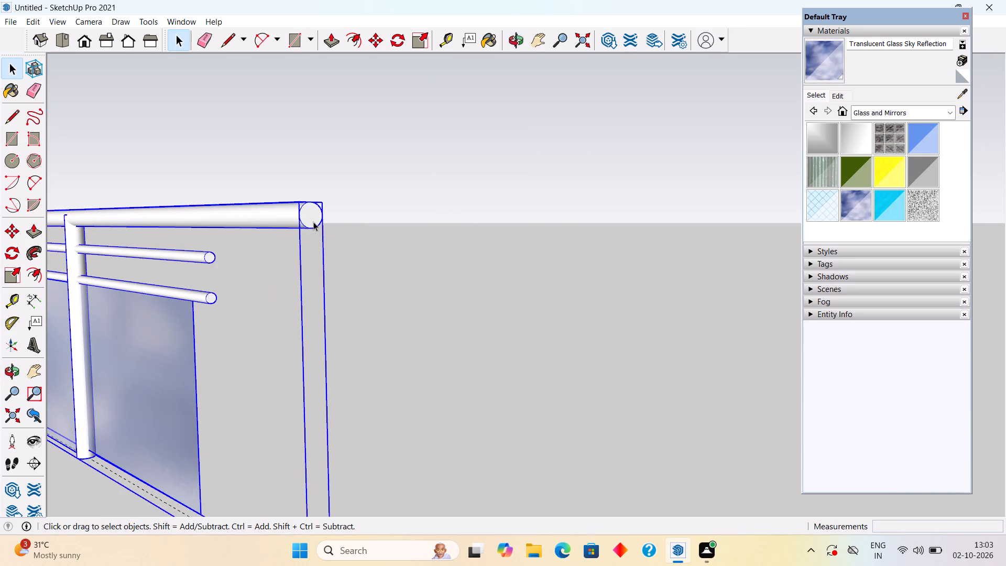
pyautogui.click(314, 220)
pyautogui.click(318, 219)
pyautogui.click(320, 219)
pyautogui.tripleClick(308, 210)
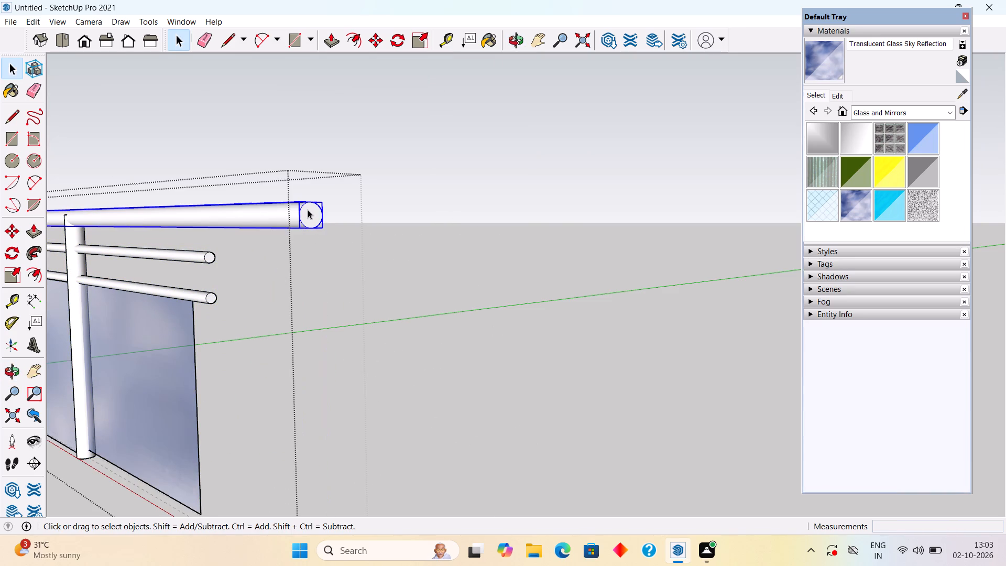
pyautogui.doubleClick(308, 210)
pyautogui.click(308, 210)
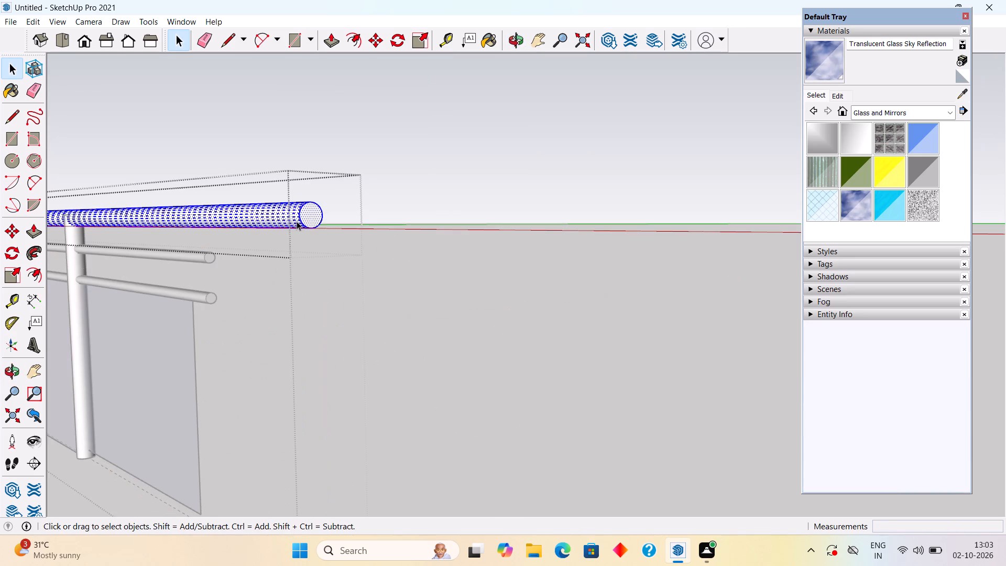
pyautogui.press('p')
pyautogui.click(315, 214)
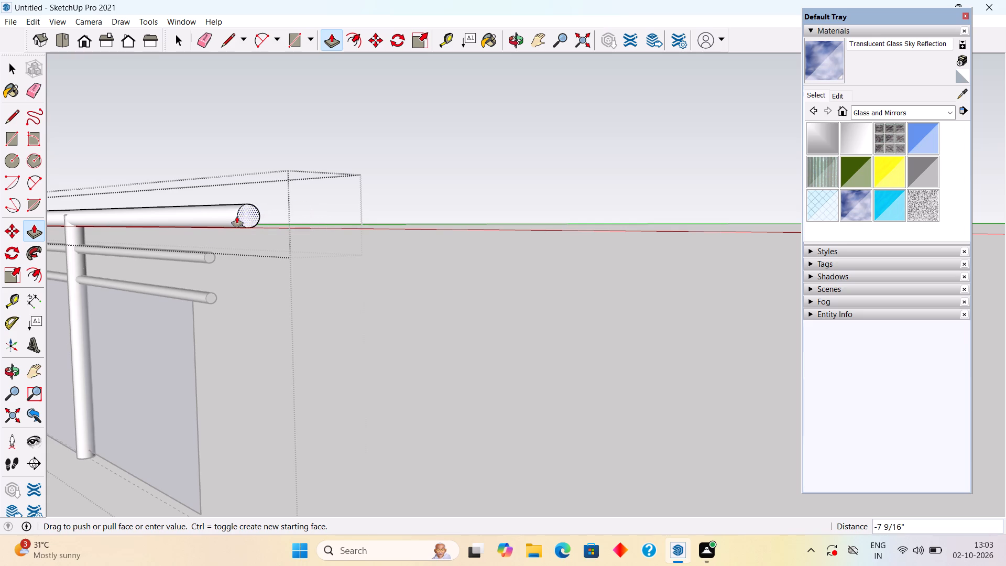
pyautogui.click(207, 292)
pyautogui.press('space')
pyautogui.click(242, 281)
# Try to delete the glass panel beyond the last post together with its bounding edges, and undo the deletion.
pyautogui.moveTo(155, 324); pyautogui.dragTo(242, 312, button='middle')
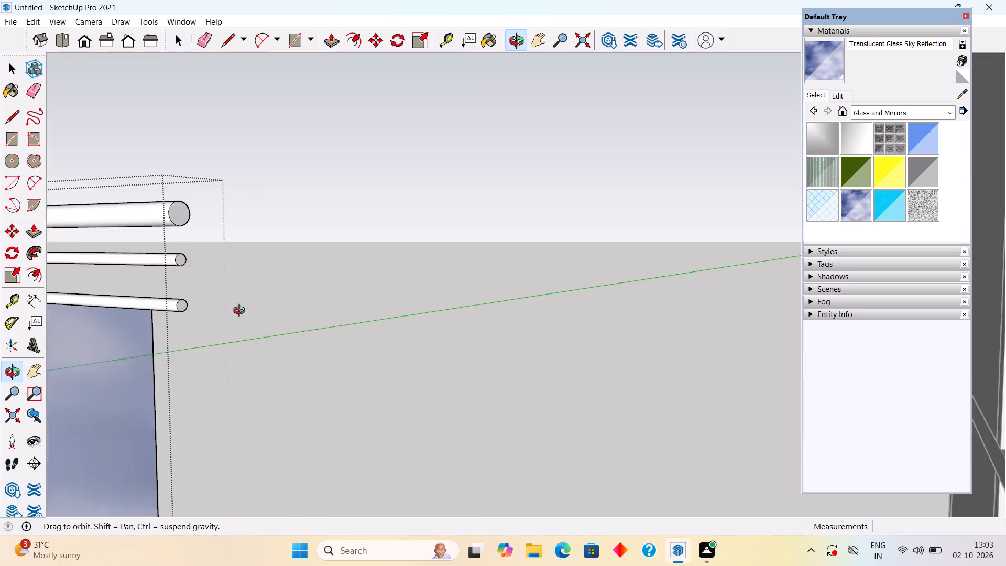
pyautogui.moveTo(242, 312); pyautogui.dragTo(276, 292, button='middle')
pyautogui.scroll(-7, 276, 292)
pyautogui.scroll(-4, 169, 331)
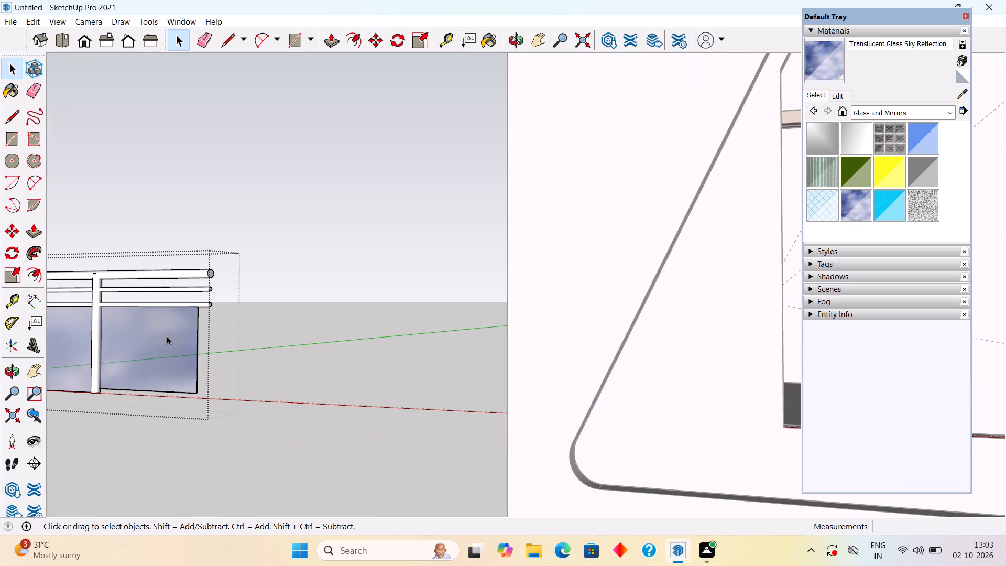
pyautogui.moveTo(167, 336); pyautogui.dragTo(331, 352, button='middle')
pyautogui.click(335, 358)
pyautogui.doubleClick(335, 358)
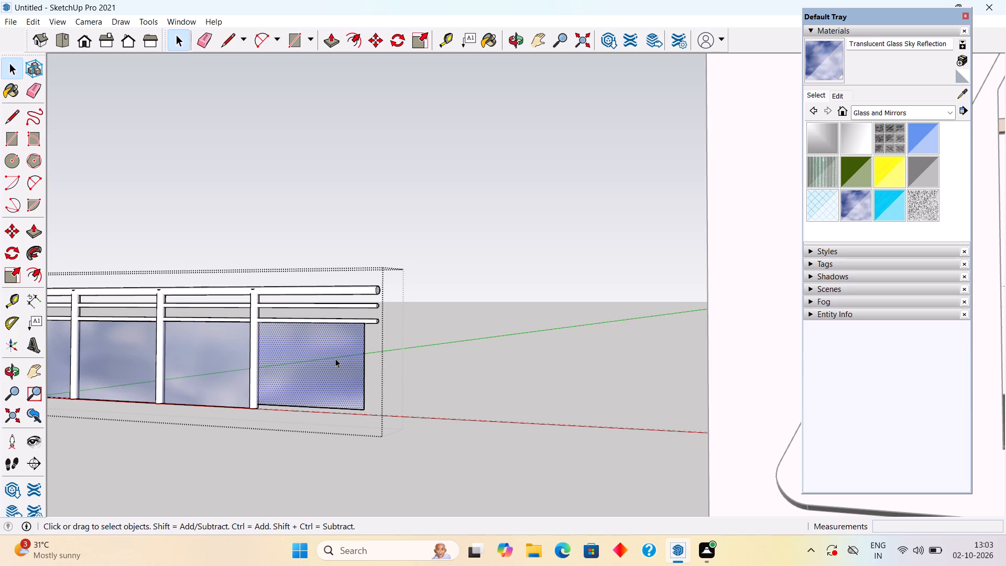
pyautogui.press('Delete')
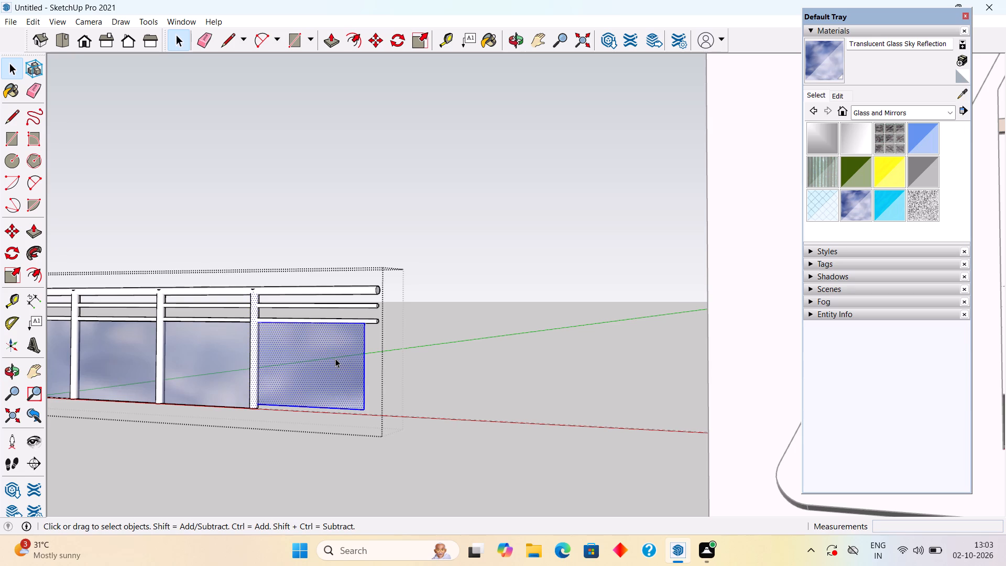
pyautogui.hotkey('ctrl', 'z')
# Delete the glass face beyond the last post, along with its bottom edge and outer vertical edge.
pyautogui.click(335, 358)
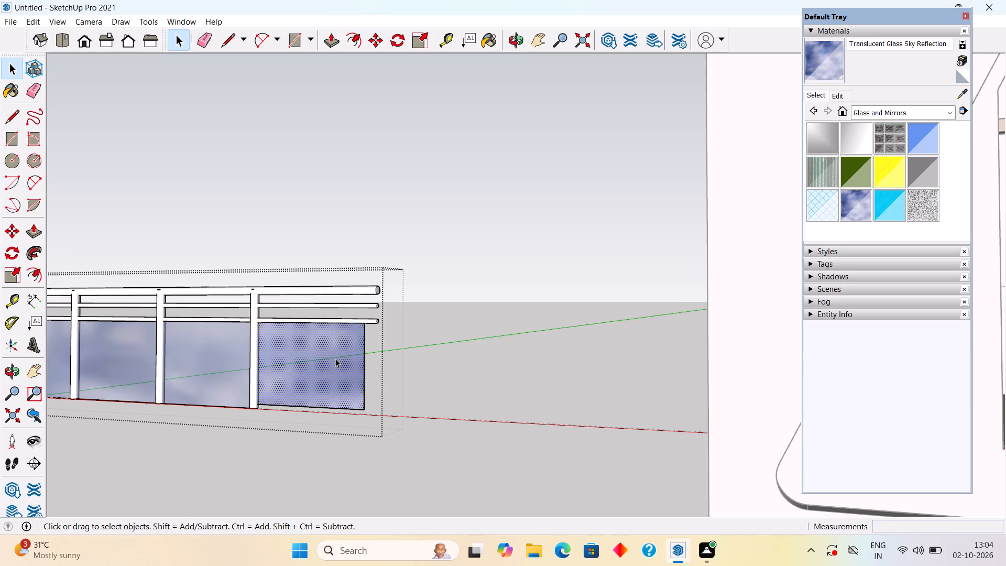
pyautogui.press('Delete')
pyautogui.click(345, 406)
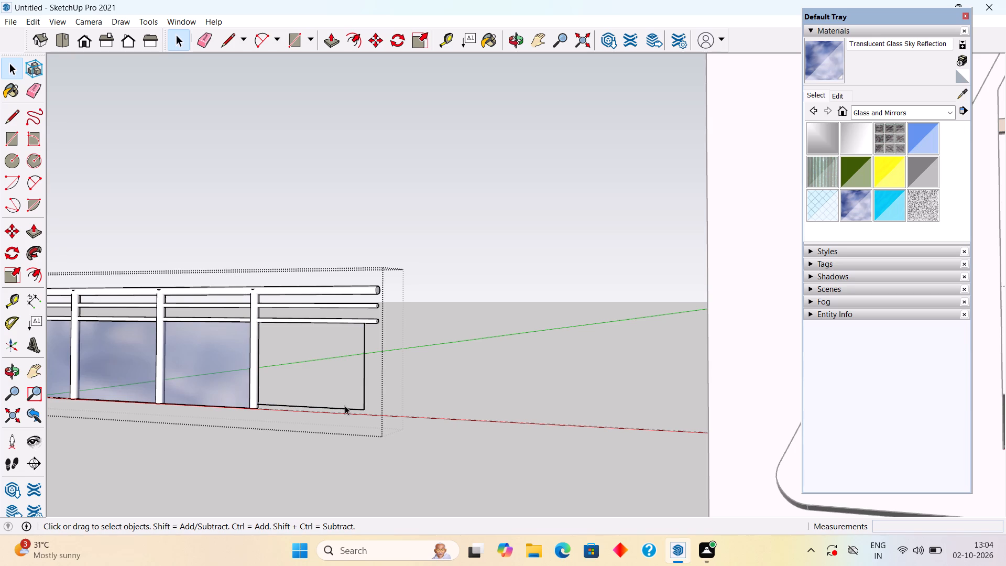
pyautogui.click(348, 409)
pyautogui.press('Delete')
pyautogui.click(363, 383)
pyautogui.press('Delete')
# Draw a rectangular panel about 2' 1" wide below the lowest rail, from the last post toward the rails' free end.
pyautogui.moveTo(332, 320); pyautogui.dragTo(410, 299, button='middle')
pyautogui.scroll(5, 345, 292)
pyautogui.moveTo(380, 307); pyautogui.dragTo(393, 298, button='middle')
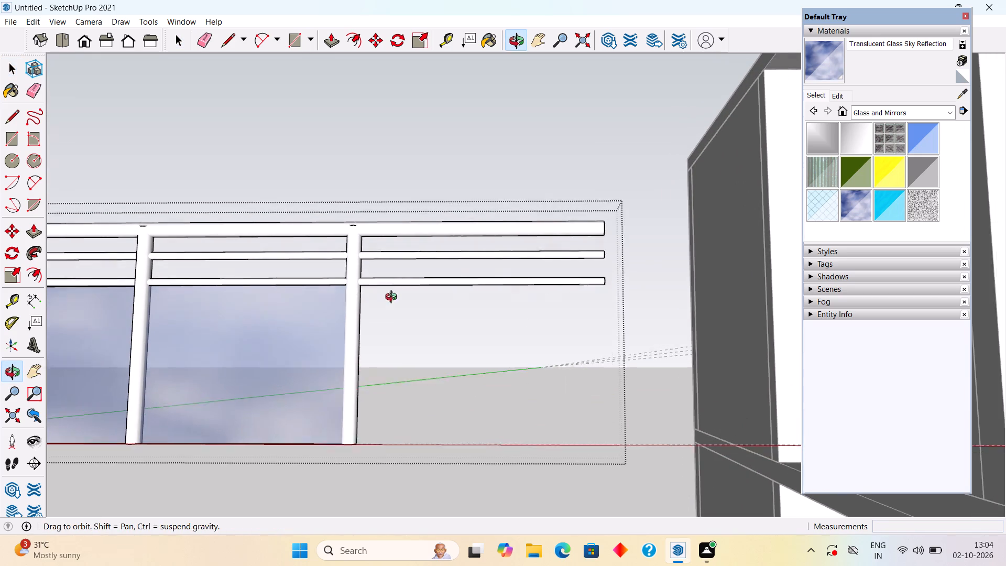
pyautogui.moveTo(393, 298); pyautogui.dragTo(404, 293, button='middle')
pyautogui.press('r')
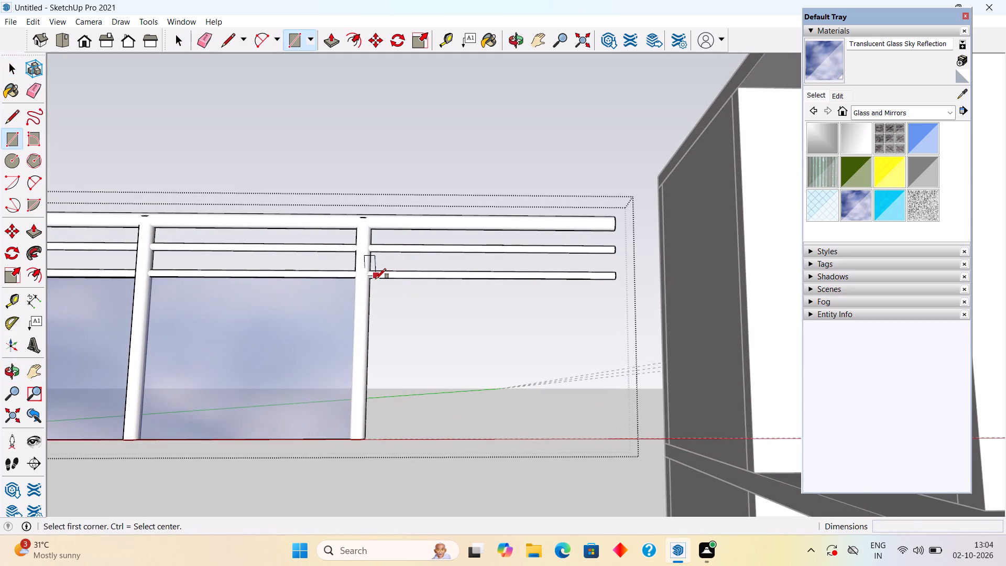
pyautogui.click(373, 281)
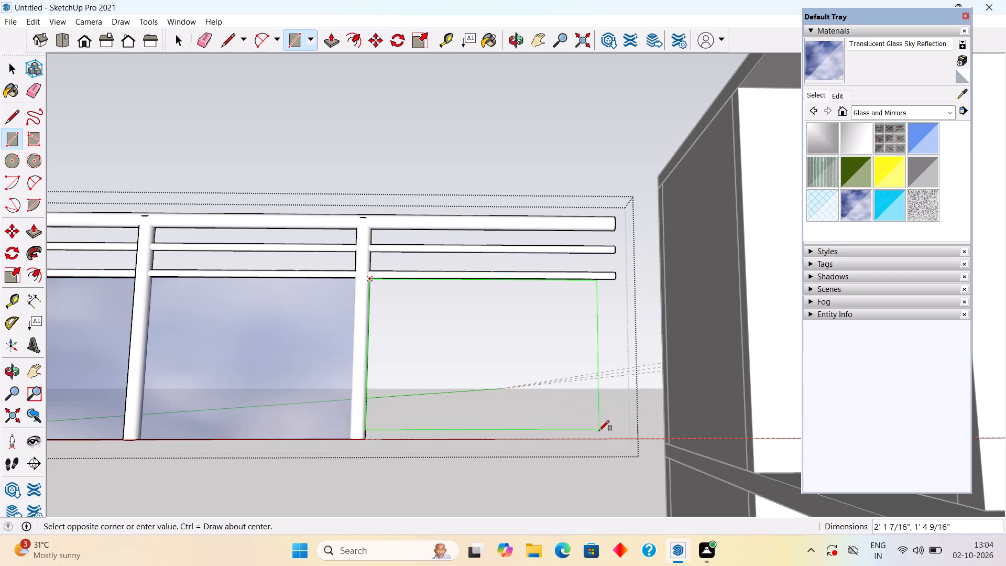
pyautogui.click(599, 435)
pyautogui.press('space')
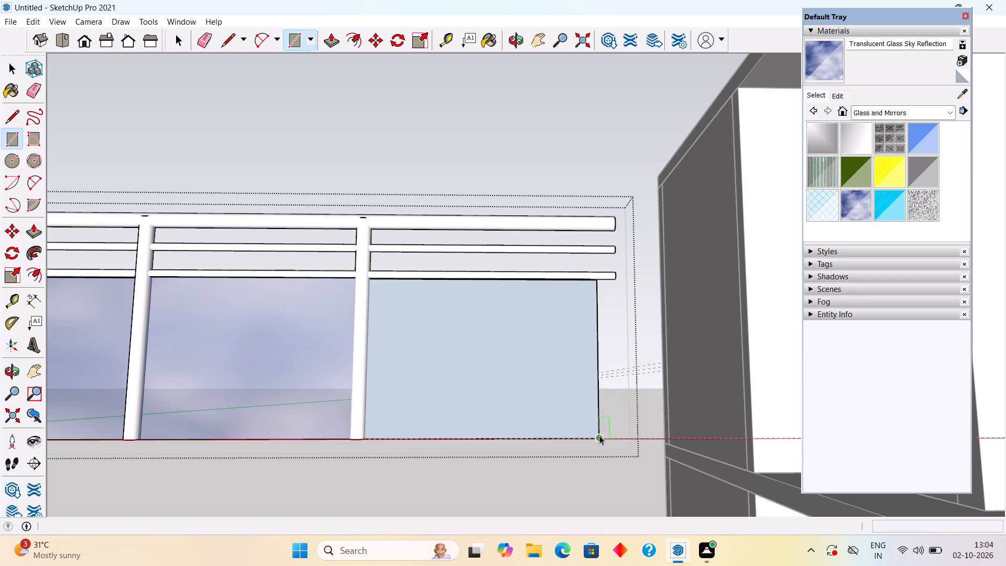
# Sample Translucent Glass Sky Reflection from the neighbouring panel and paint the new end panel with it.
pyautogui.click(961, 98)
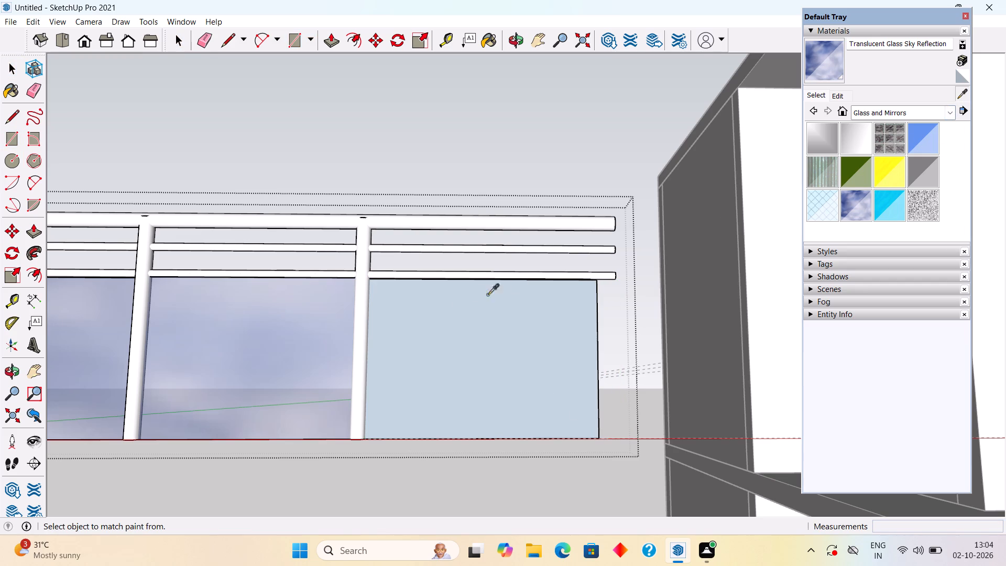
pyautogui.click(347, 338)
pyautogui.click(396, 342)
pyautogui.scroll(-9, 396, 342)
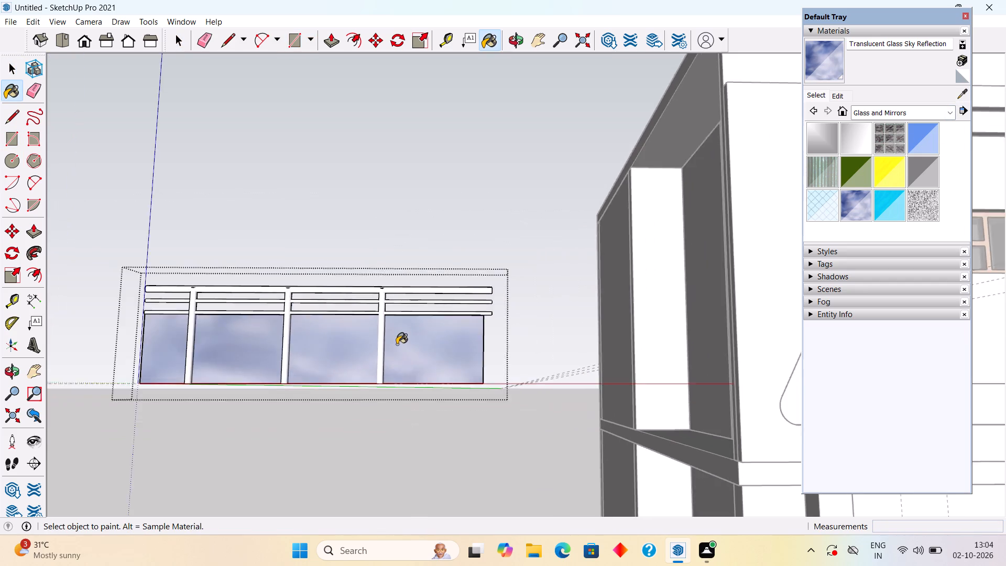
pyautogui.scroll(-6, 397, 344)
pyautogui.press('space')
# Group the railing's four glass panels, posts, lower rails and top handrail together inside the open railing group.
pyautogui.moveTo(326, 344); pyautogui.dragTo(330, 389, button='middle')
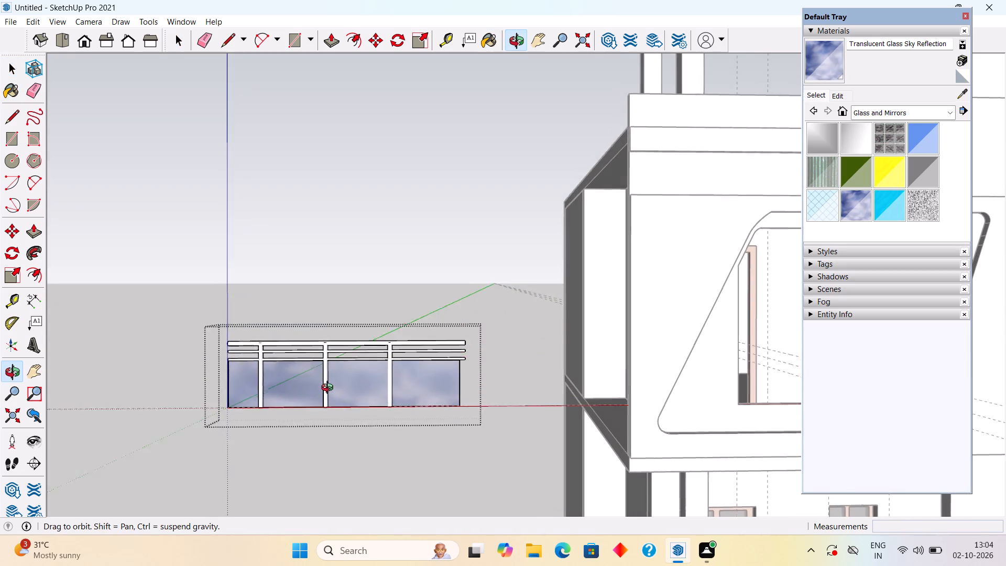
pyautogui.moveTo(330, 389); pyautogui.dragTo(332, 393, button='middle')
pyautogui.tripleClick(333, 389)
pyautogui.click(333, 389)
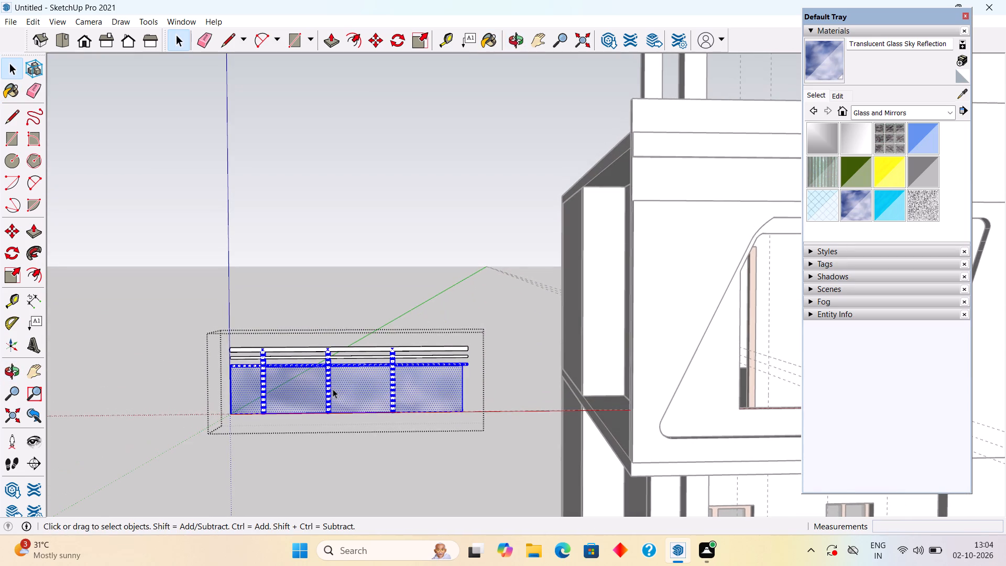
pyautogui.keyDown('ctrl'); pyautogui.click(375, 357); pyautogui.keyUp('ctrl')
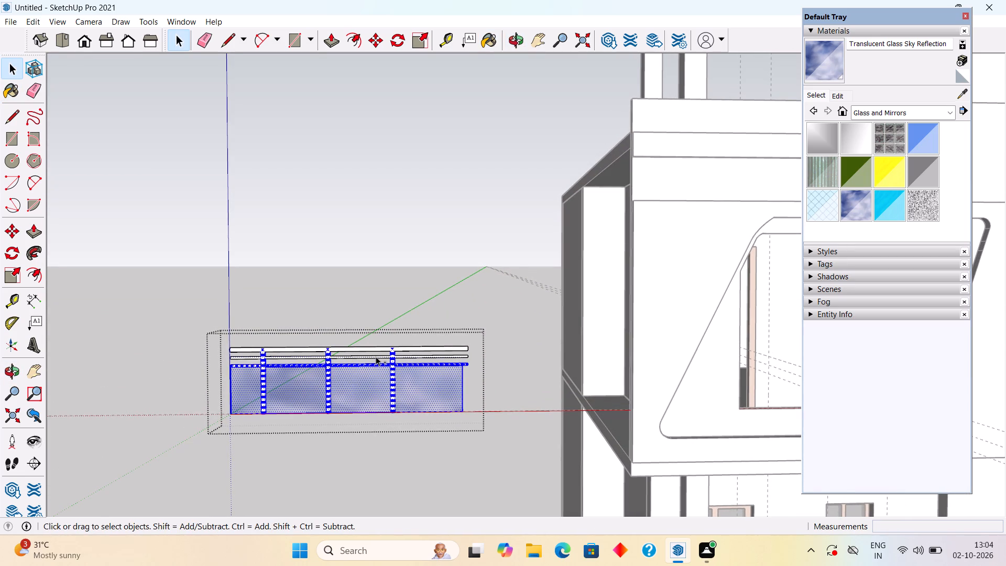
pyautogui.keyDown('ctrl'); pyautogui.tripleClick(376, 356); pyautogui.keyUp('ctrl')
pyautogui.keyDown('ctrl'); pyautogui.click(378, 350); pyautogui.keyUp('ctrl')
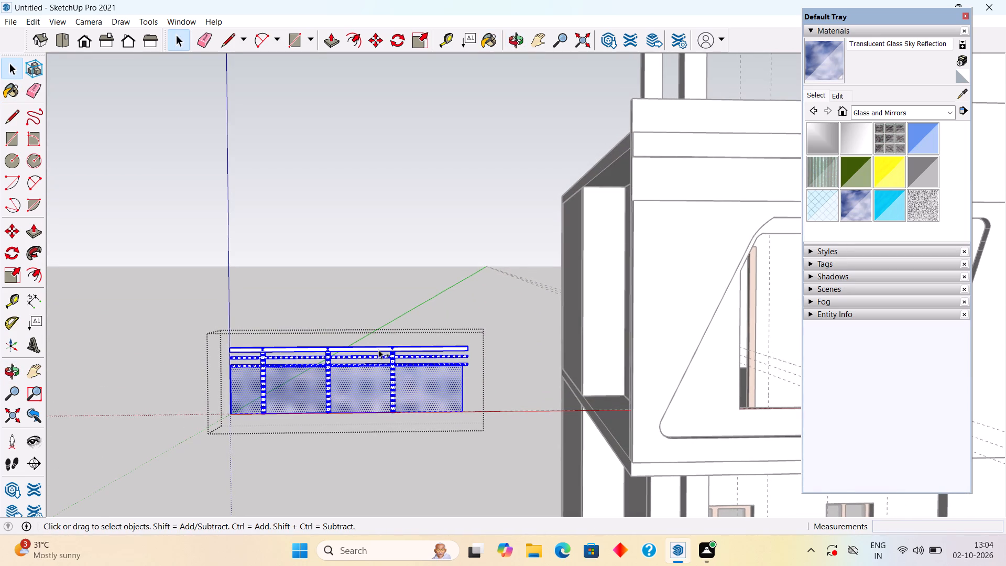
pyautogui.keyDown('ctrl'); pyautogui.rightClick(372, 366); pyautogui.keyUp('ctrl')
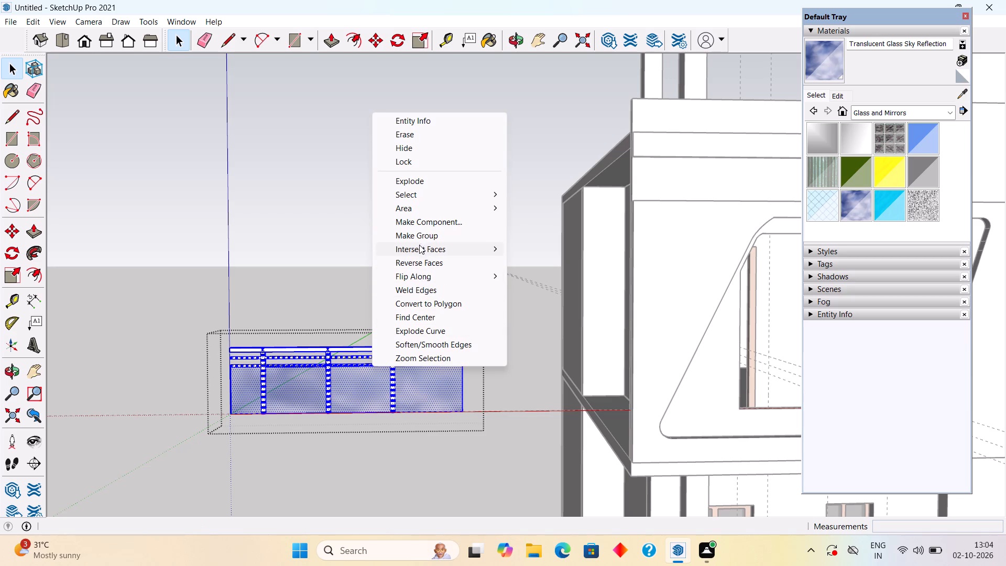
pyautogui.click(421, 235)
# Move the new railing group from its lower corner 13' 6 1/16" along the red axis, back behind the slanted balcony opening.
pyautogui.scroll(-8, 388, 261)
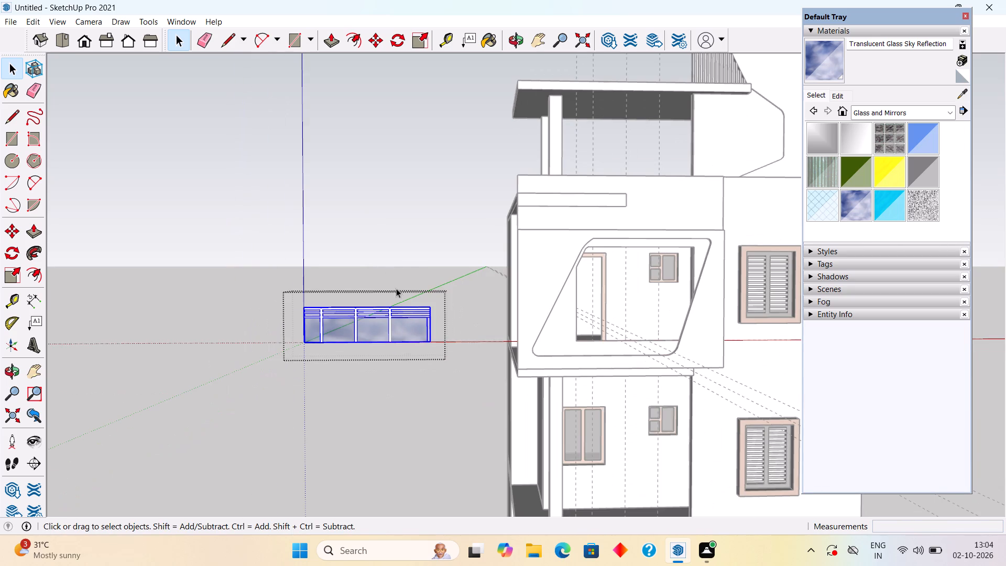
pyautogui.press('m')
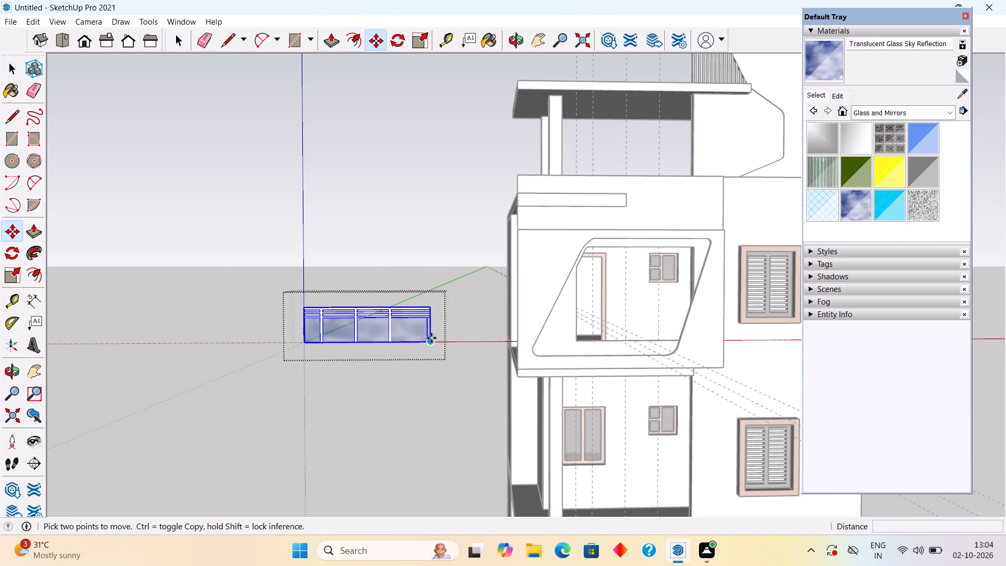
pyautogui.click(303, 343)
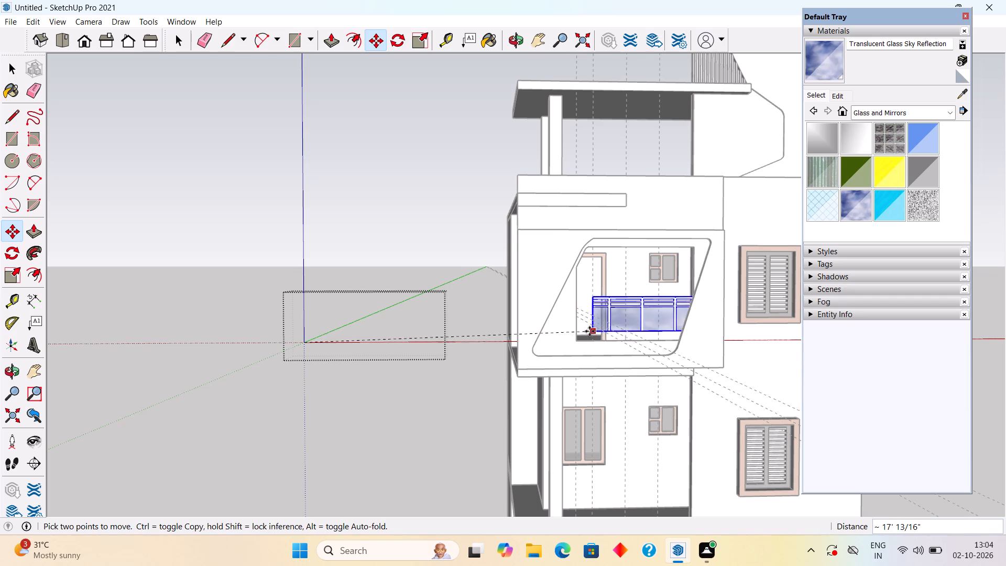
pyautogui.scroll(5, 578, 335)
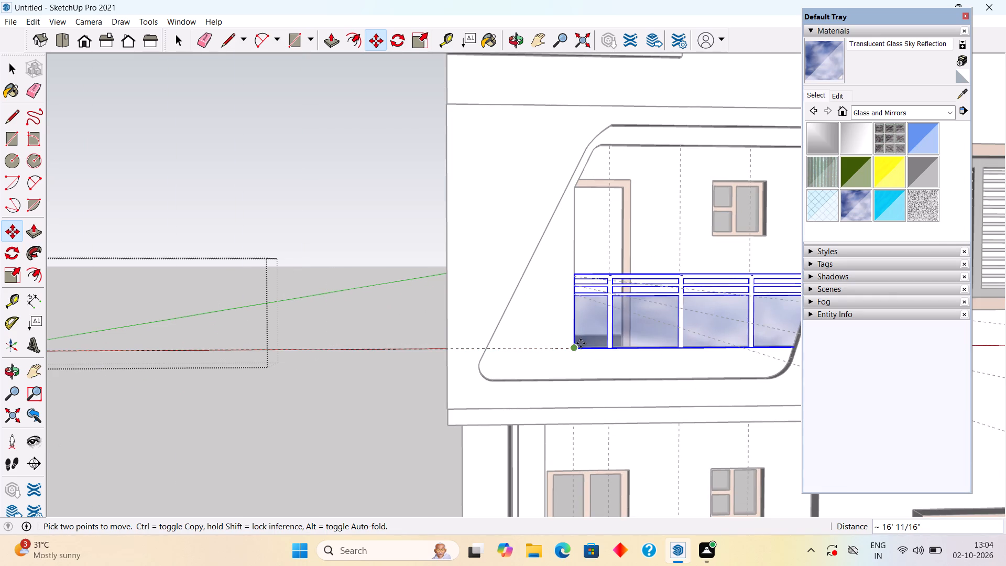
pyautogui.scroll(2, 581, 343)
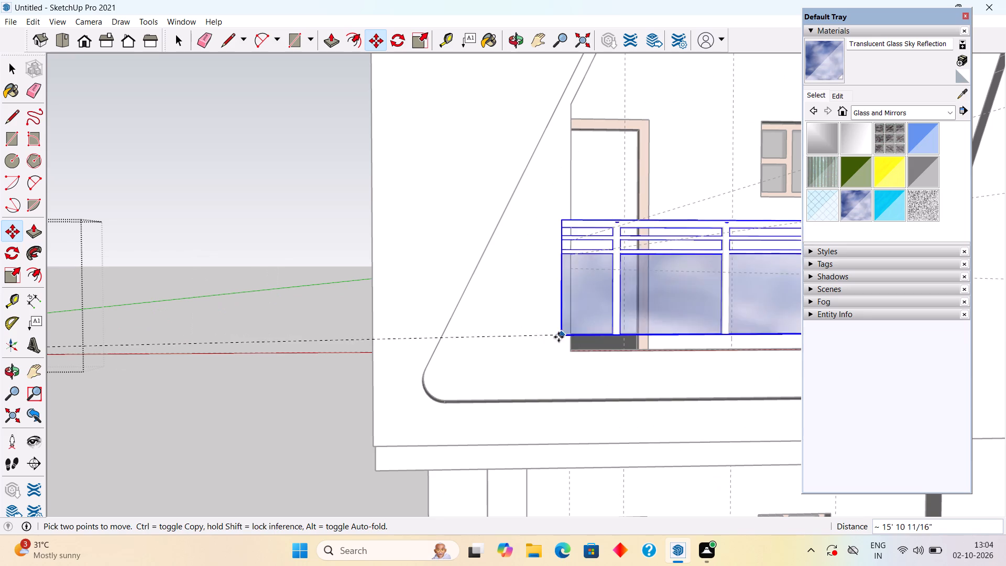
pyautogui.click(429, 349)
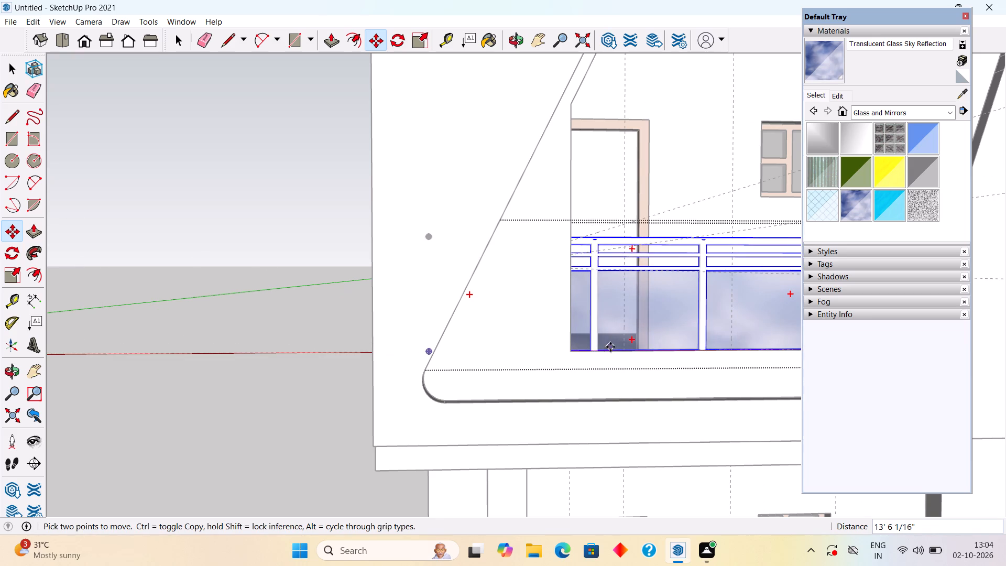
# Move the railing group about 1' 5 1/4" along the red axis behind the slanted opening, toward the shuttered windows' side.
pyautogui.click(588, 348)
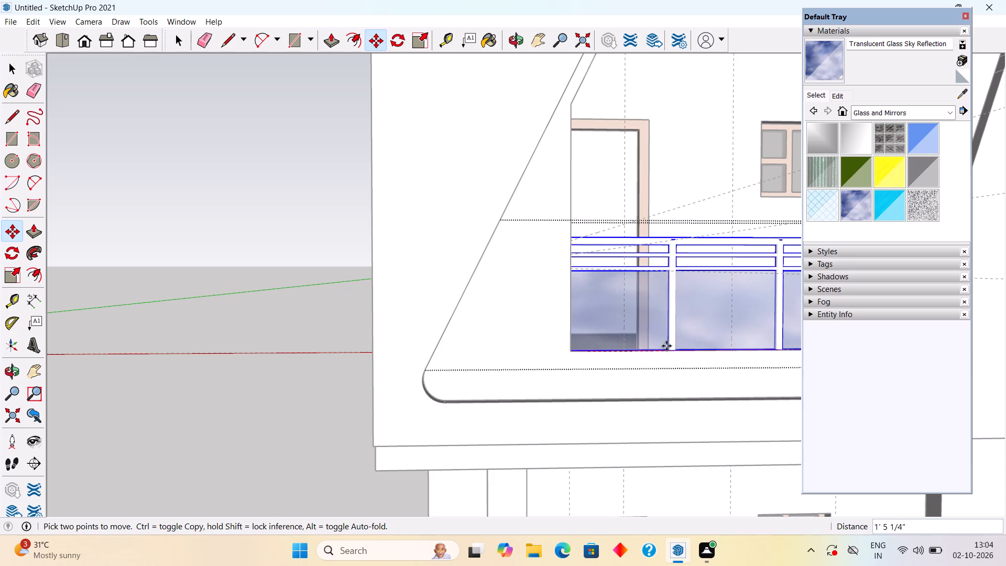
pyautogui.click(666, 346)
pyautogui.scroll(-2, 669, 336)
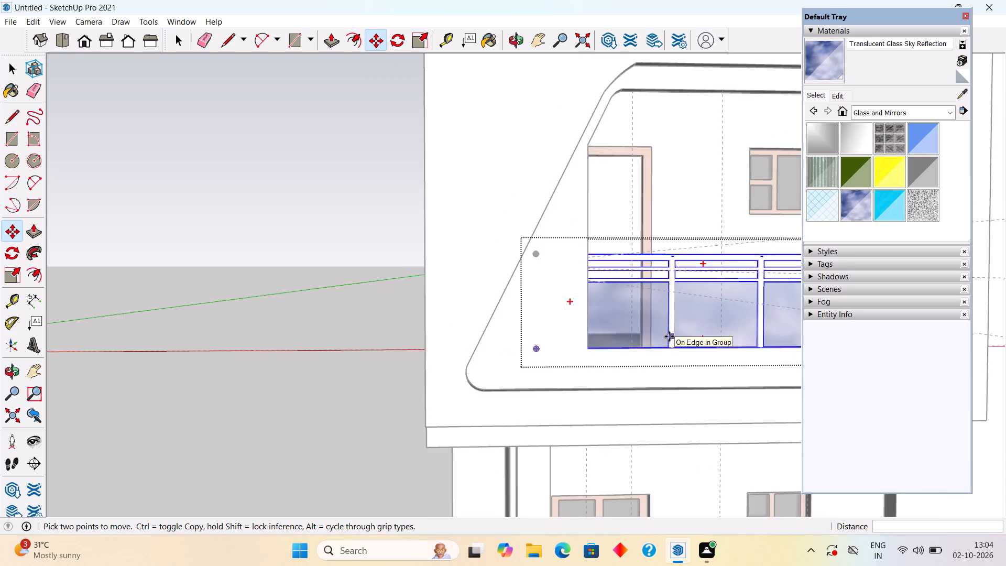
pyautogui.scroll(-4, 669, 336)
pyautogui.press('space')
# Move the railing group about another 1' 13/16" along the red axis in the same direction, and close the group being edited.
pyautogui.middleClick(409, 343)
pyautogui.scroll(-4, 628, 351)
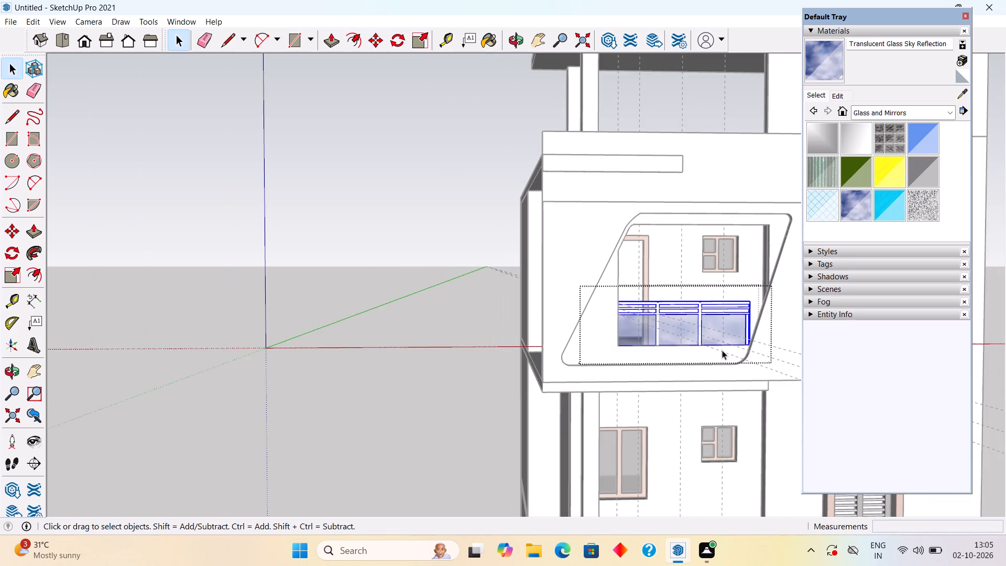
pyautogui.moveTo(732, 346); pyautogui.dragTo(646, 346, button='middle')
pyautogui.scroll(7, 661, 333)
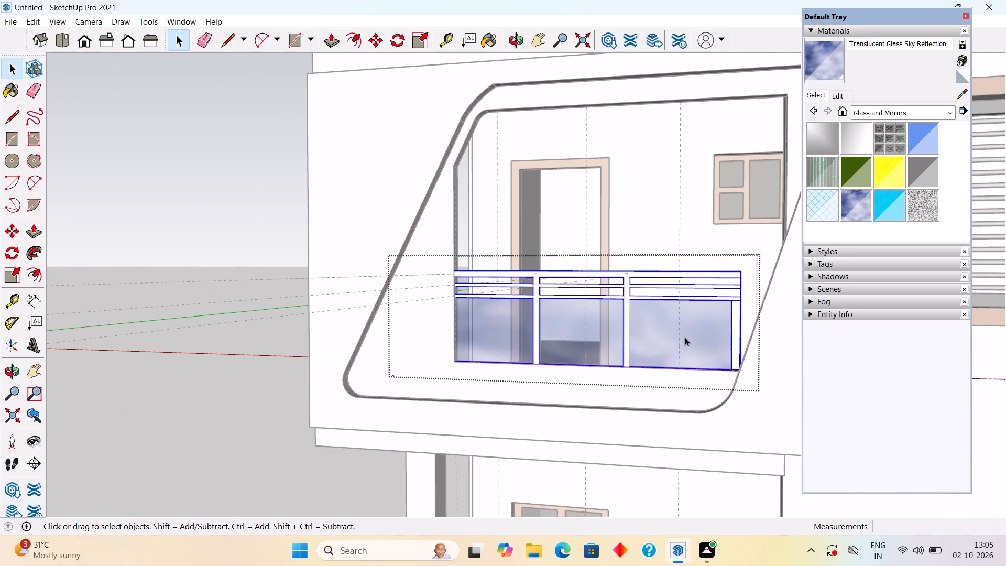
pyautogui.press('m')
pyautogui.click(737, 364)
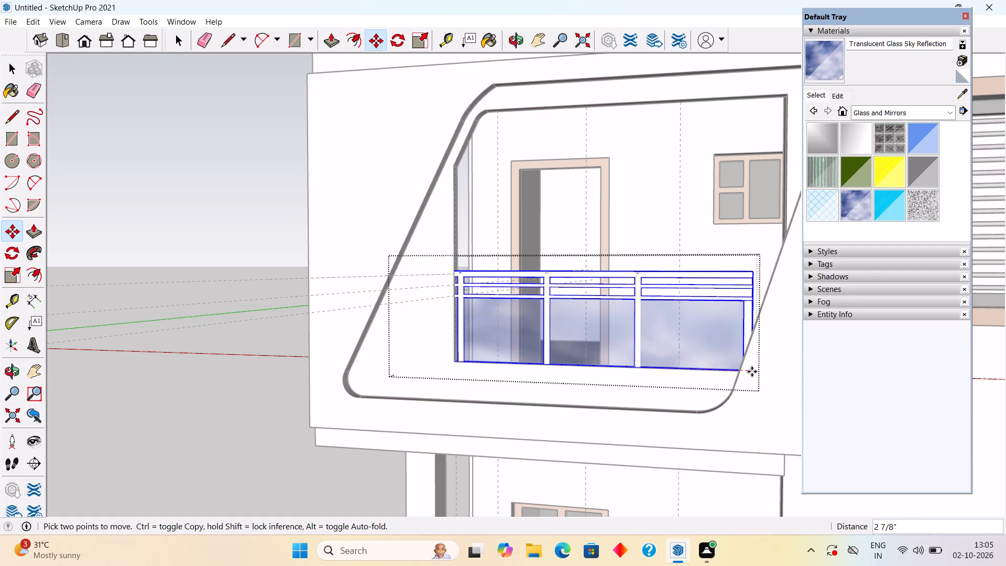
pyautogui.click(794, 375)
pyautogui.press('space')
pyautogui.click(71, 208)
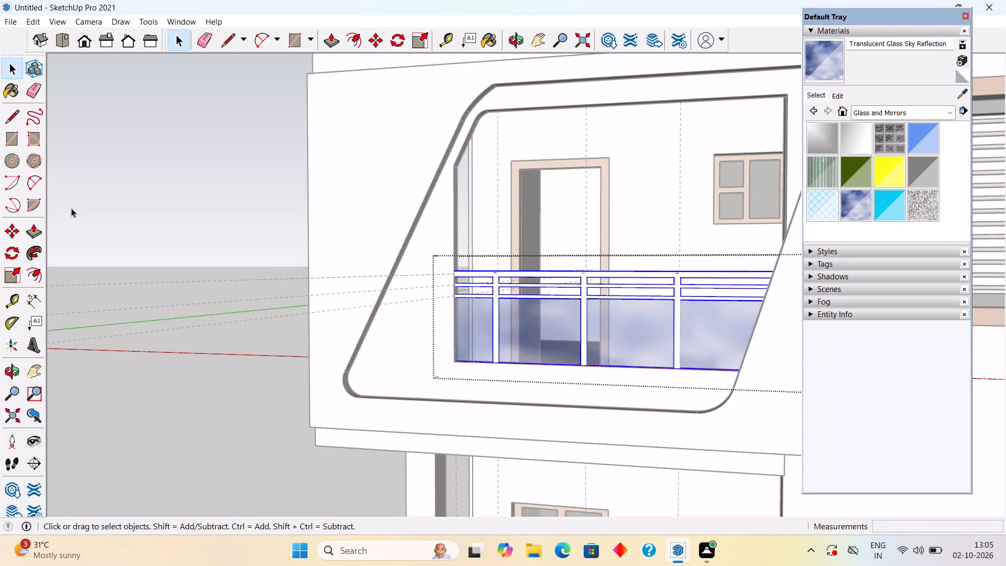
# Delete all construction guides from the model.
pyautogui.scroll(-12, 383, 276)
pyautogui.moveTo(463, 339); pyautogui.dragTo(603, 299, button='middle')
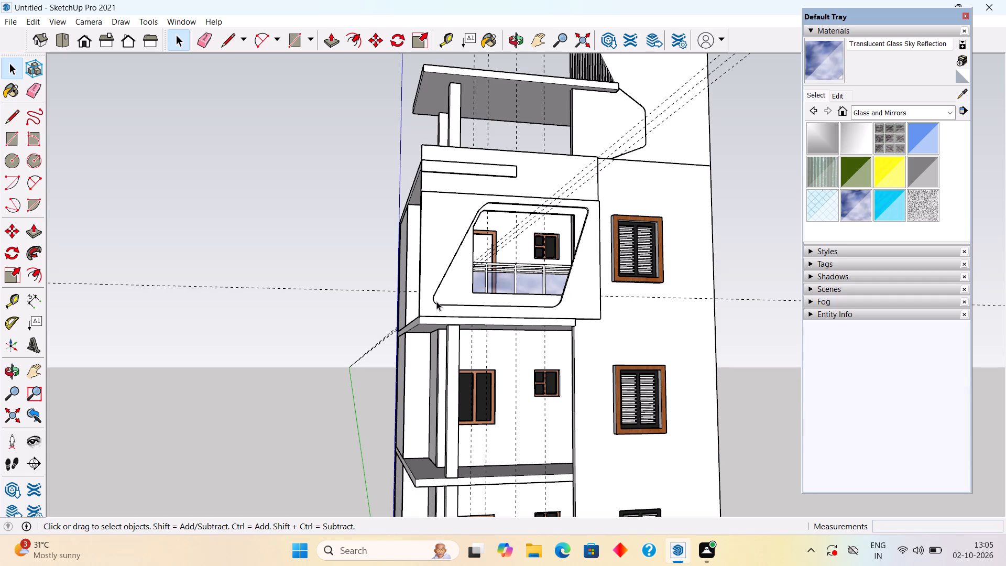
pyautogui.moveTo(461, 297); pyautogui.dragTo(395, 329, button='middle')
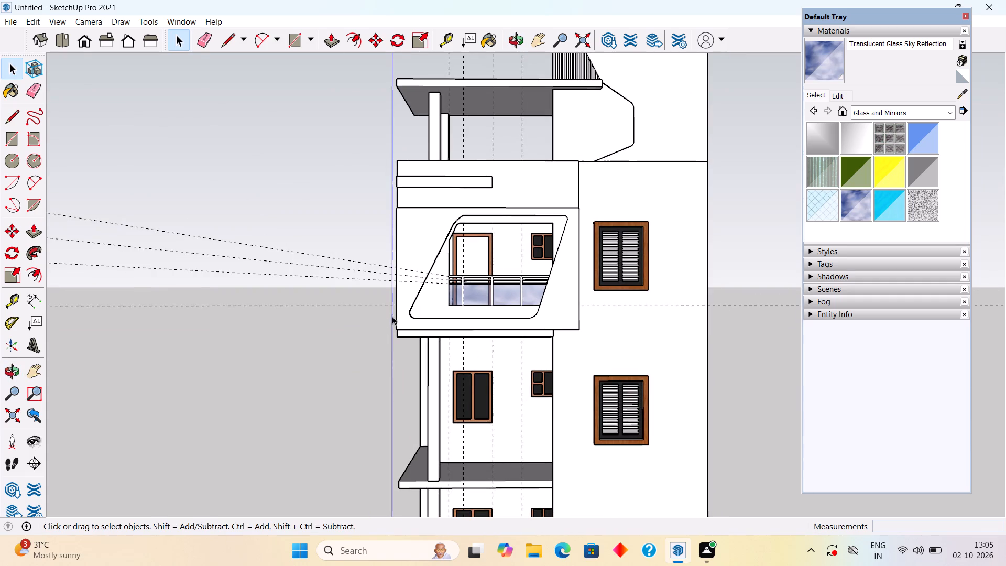
pyautogui.click(33, 23)
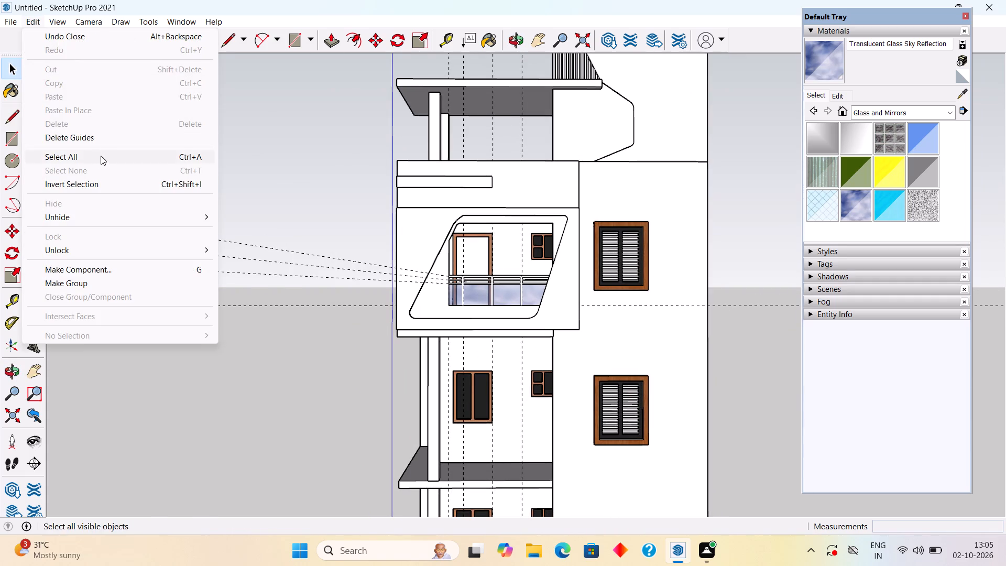
pyautogui.click(105, 141)
# Examine the whole front elevation from several angles, checking how the railing sits behind the slanted balcony opening.
pyautogui.scroll(-7, 283, 292)
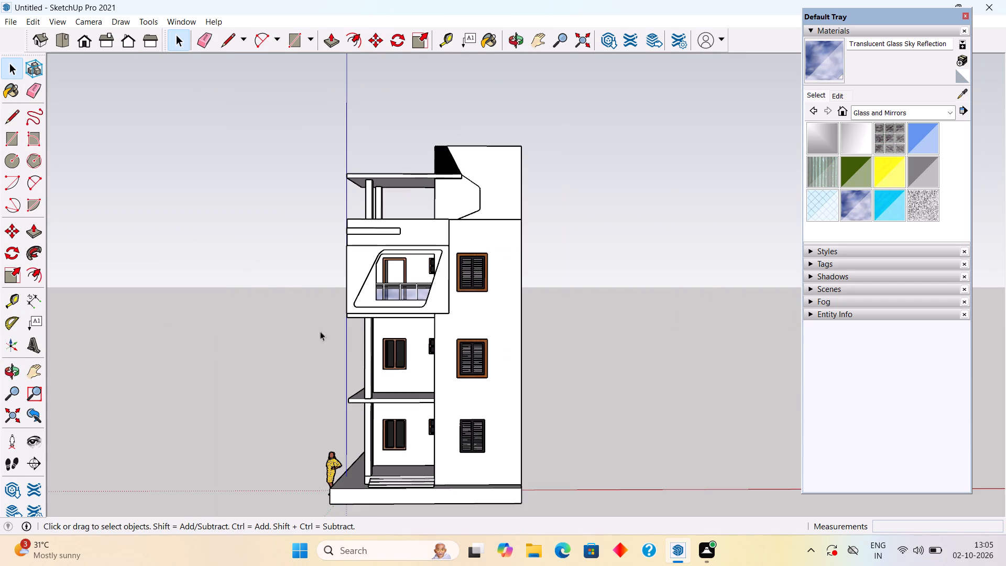
pyautogui.moveTo(515, 406); pyautogui.dragTo(531, 387, button='middle')
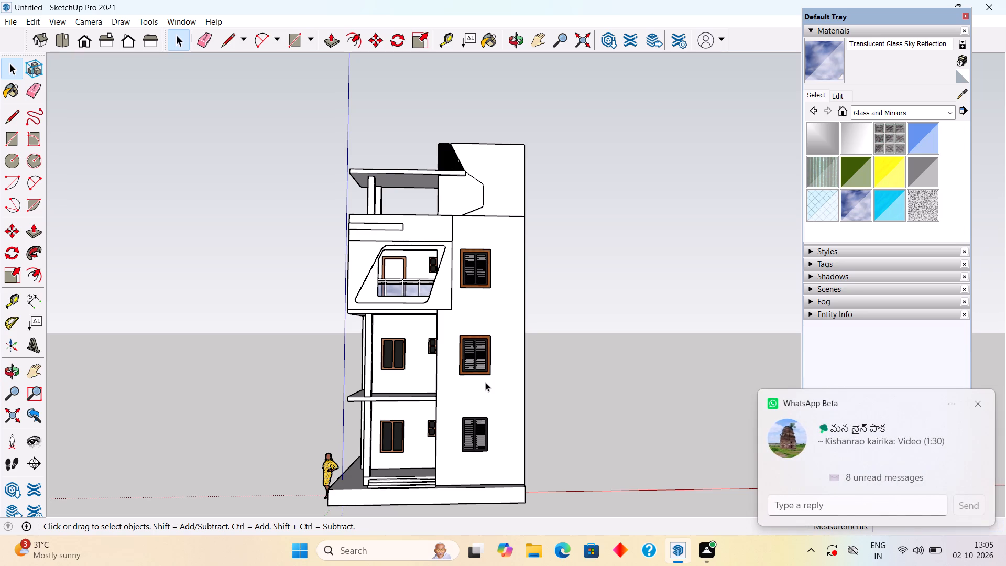
pyautogui.scroll(3, 411, 332)
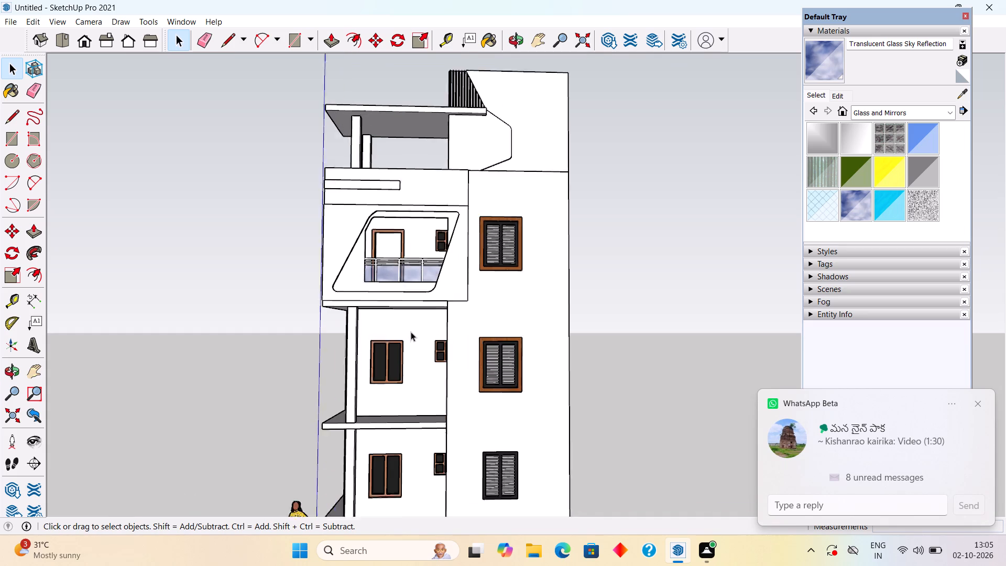
pyautogui.scroll(1, 411, 332)
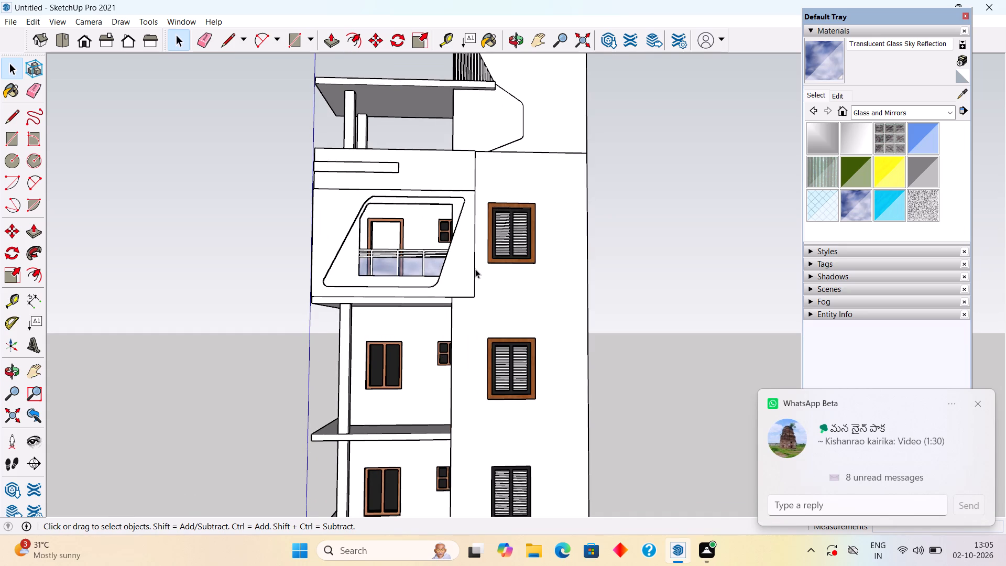
pyautogui.scroll(-6, 475, 269)
pyautogui.scroll(2, 413, 456)
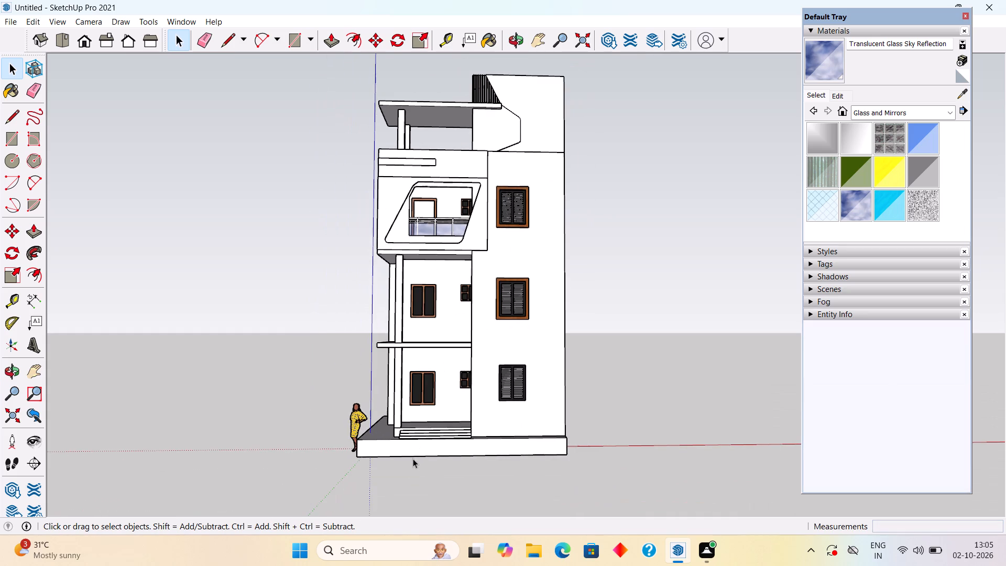
pyautogui.moveTo(447, 392); pyautogui.dragTo(493, 458, button='middle')
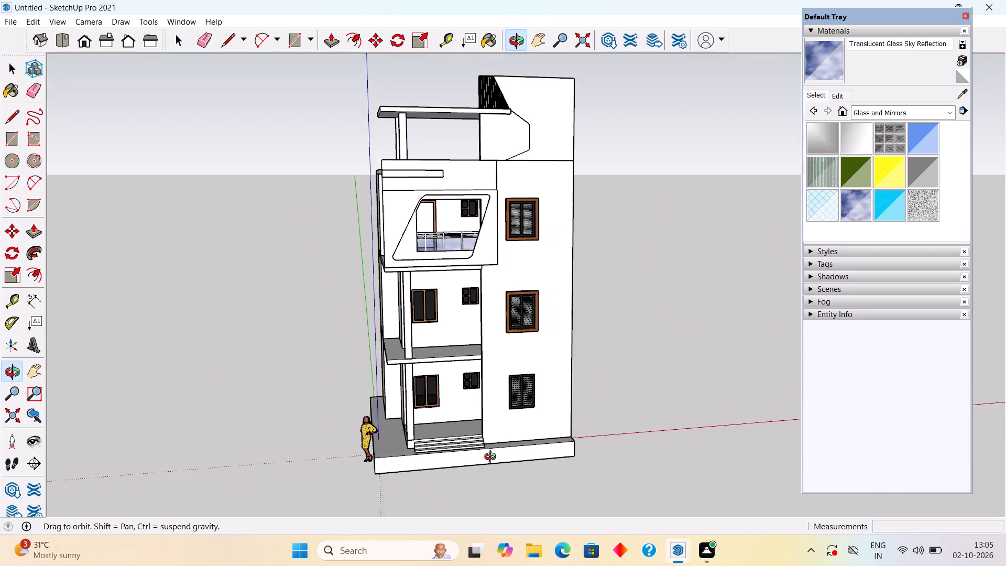
pyautogui.moveTo(493, 458); pyautogui.dragTo(489, 459, button='middle')
pyautogui.scroll(4, 396, 299)
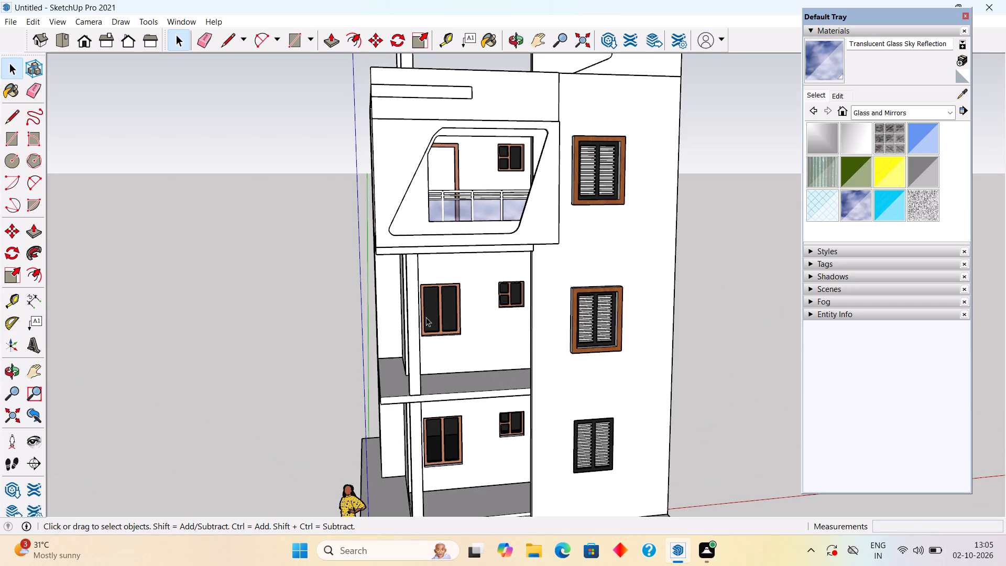
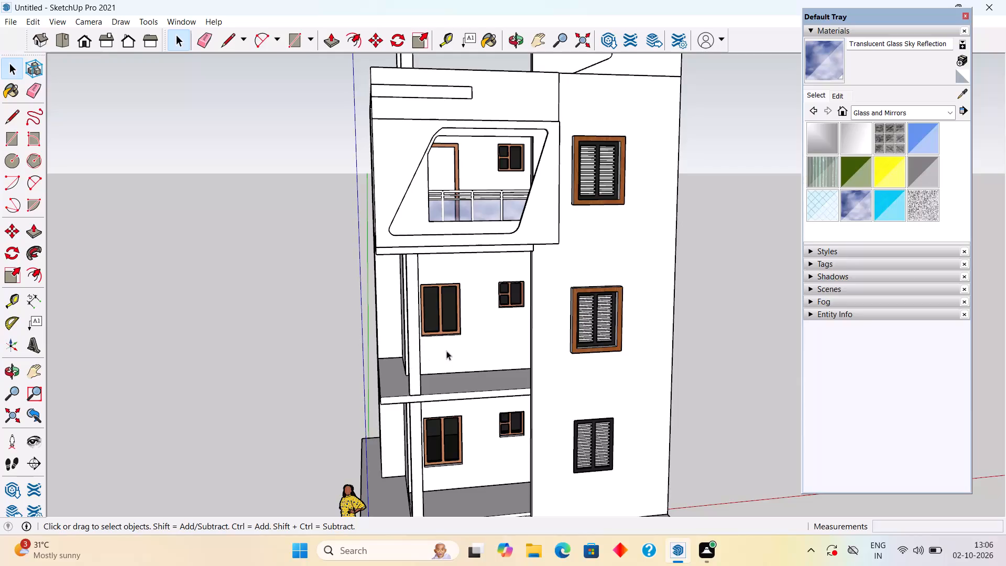
# Place a vertical guide 2.5' in from the outer vertical edge of the front wall holding the louvered windows.
pyautogui.scroll(-6, 446, 351)
pyautogui.scroll(-4, 441, 409)
pyautogui.moveTo(392, 471); pyautogui.dragTo(373, 421, button='middle')
pyautogui.scroll(5, 456, 441)
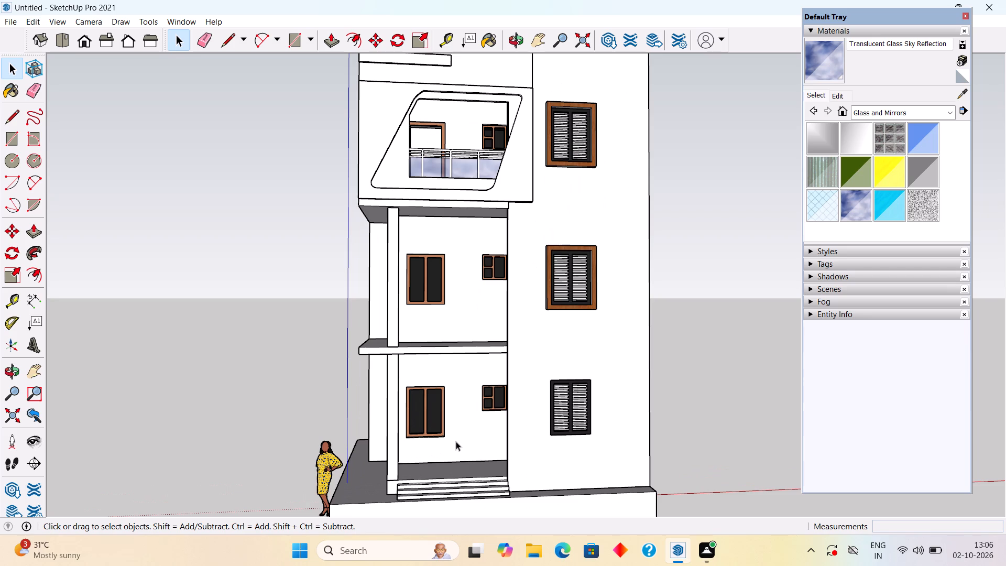
pyautogui.scroll(-3, 435, 389)
pyautogui.scroll(-3, 462, 321)
pyautogui.moveTo(496, 298); pyautogui.dragTo(434, 332, button='middle')
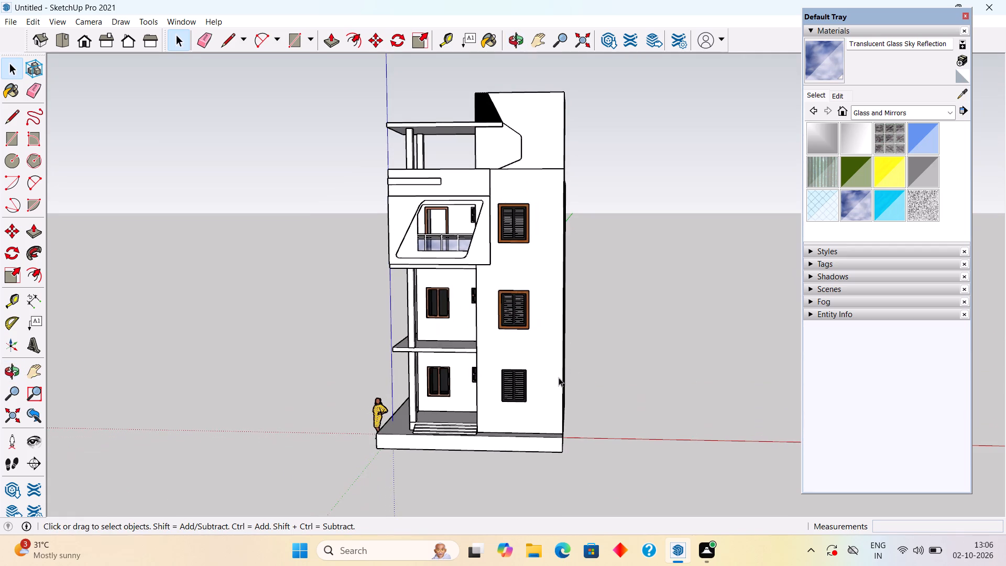
pyautogui.scroll(3, 555, 380)
pyautogui.press('t')
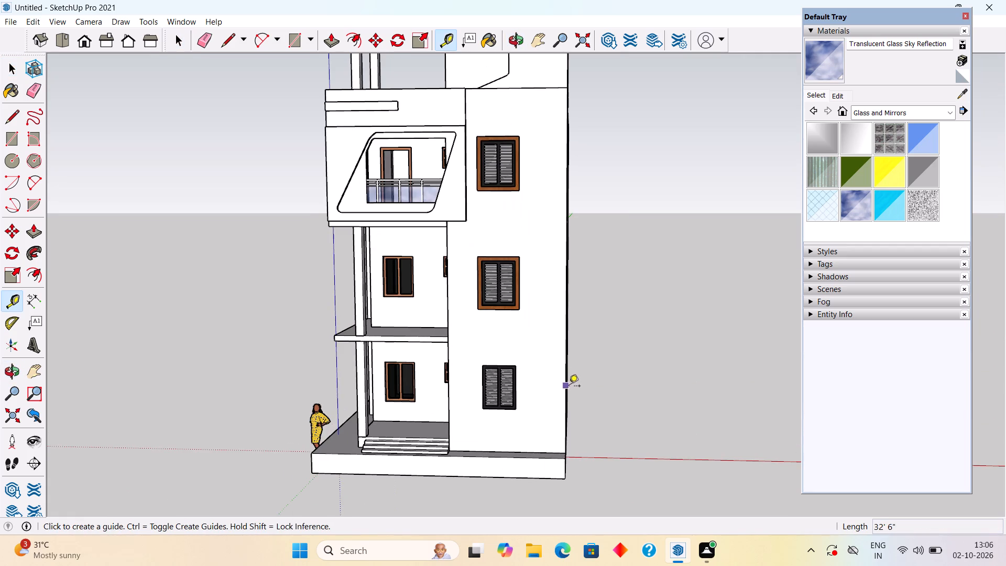
pyautogui.click(567, 391)
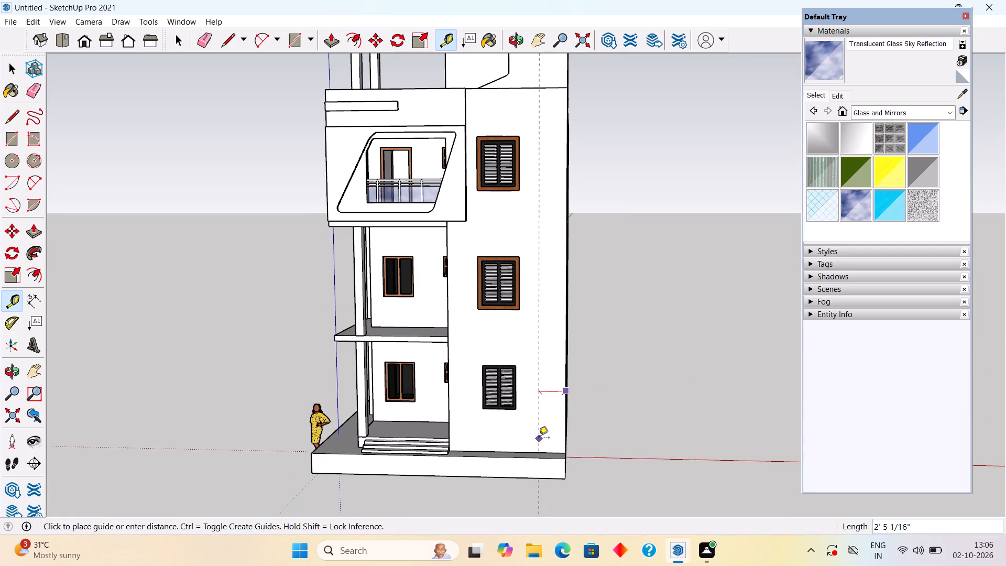
pyautogui.write("2.5'")
pyautogui.press('Return')
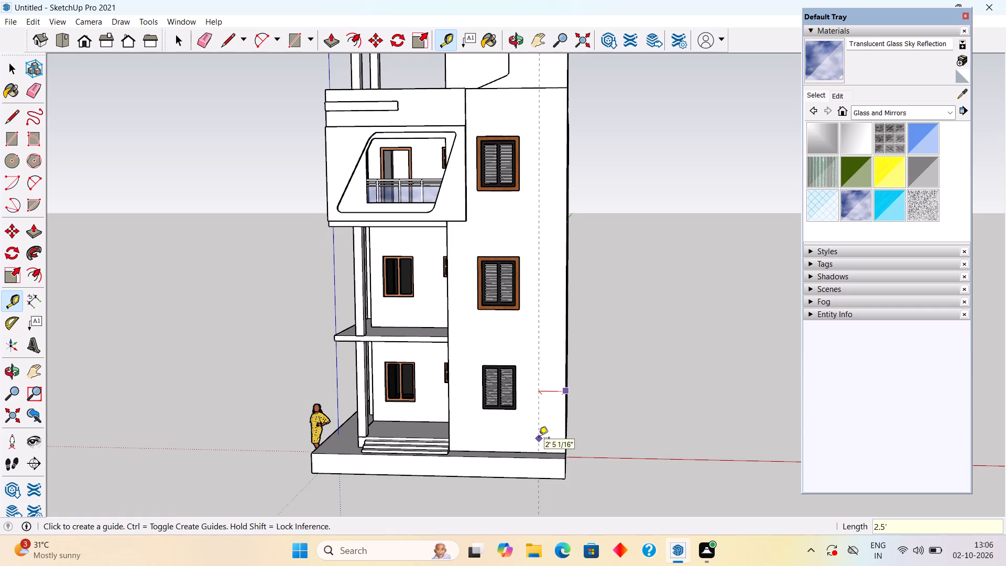
pyautogui.scroll(-5, 539, 439)
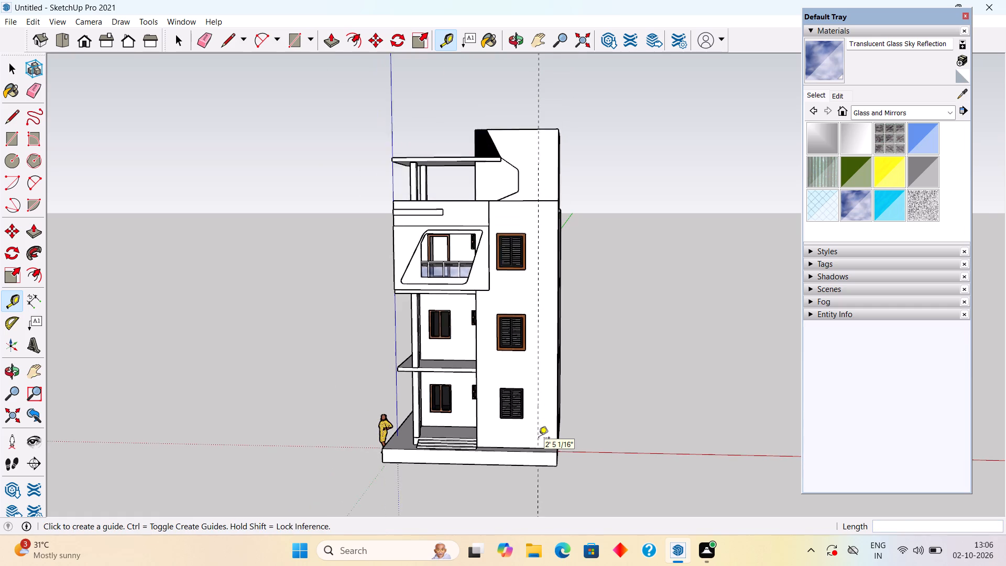
pyautogui.press('space')
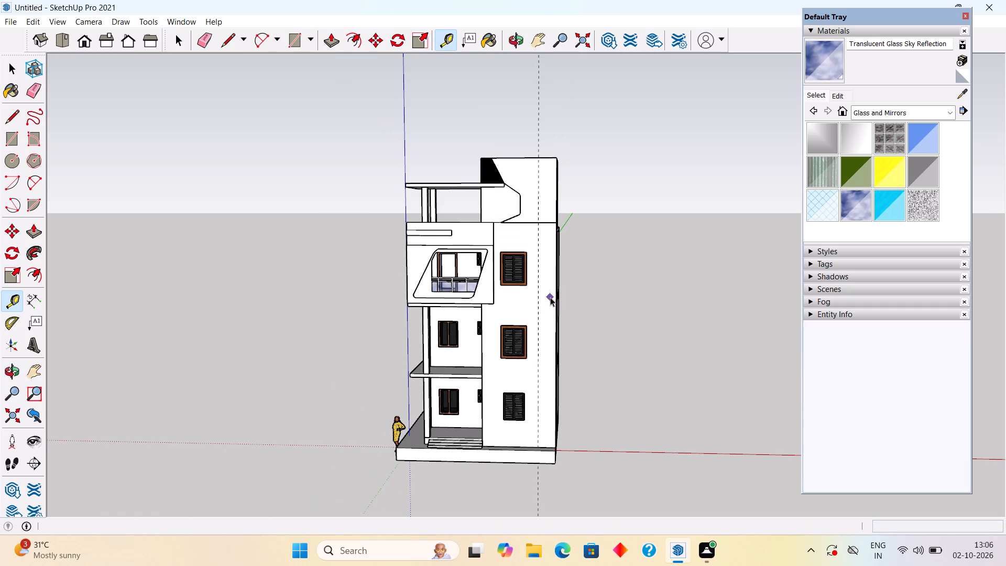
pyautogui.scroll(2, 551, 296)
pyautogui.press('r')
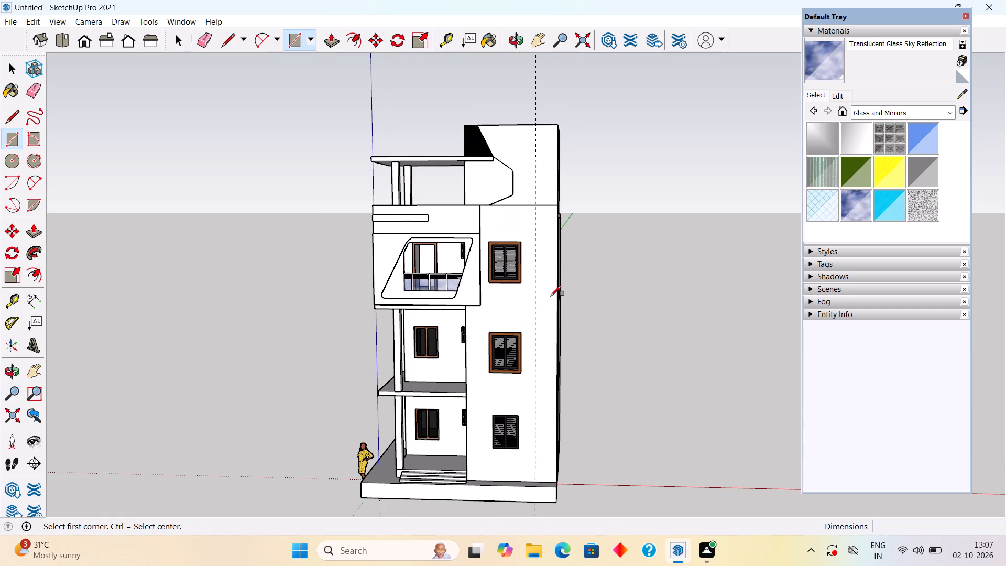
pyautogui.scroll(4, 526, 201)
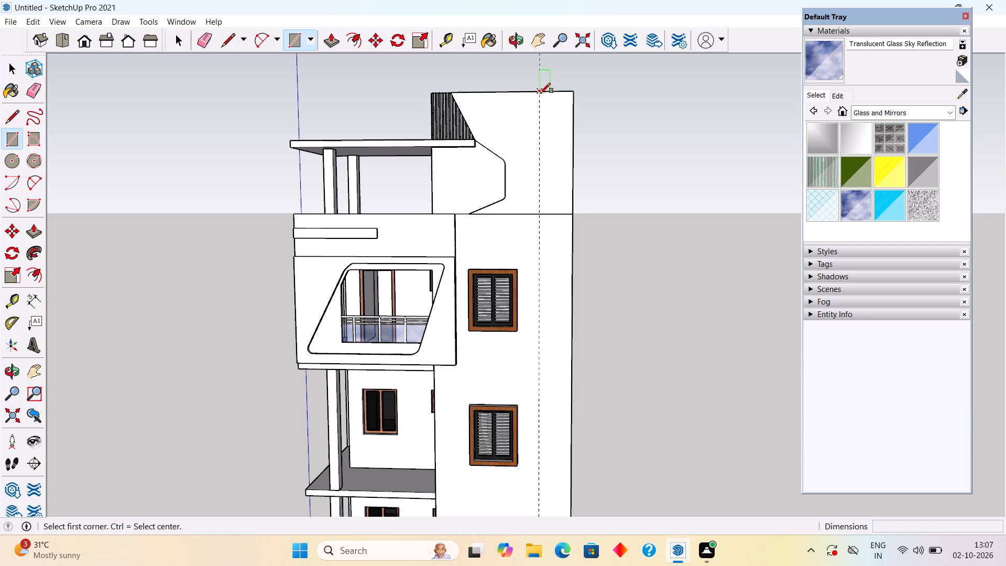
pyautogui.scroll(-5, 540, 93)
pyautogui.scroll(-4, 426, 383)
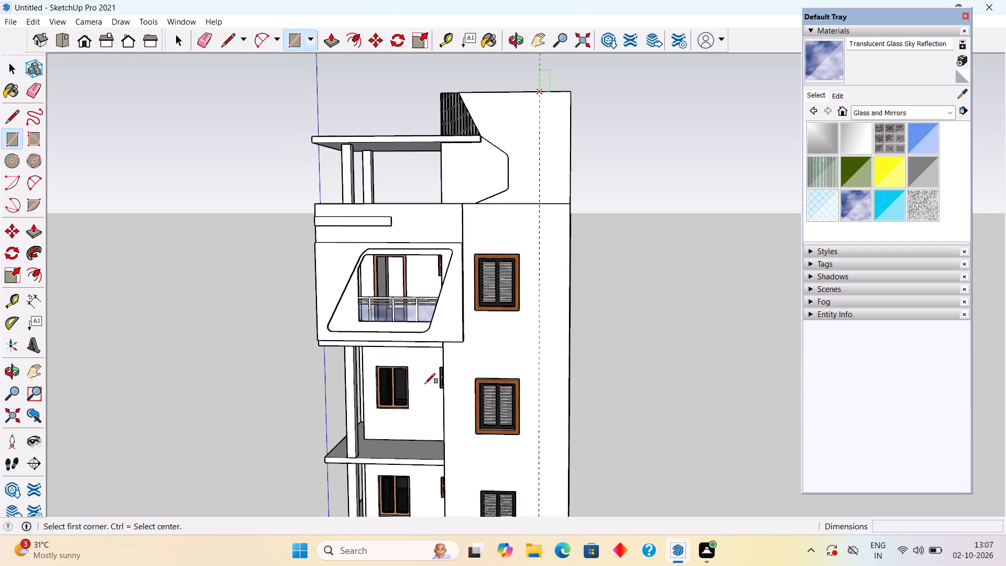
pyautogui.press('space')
# Place a guide 6" inward from the open side edge of the second-floor balcony slab.
pyautogui.scroll(-5, 430, 411)
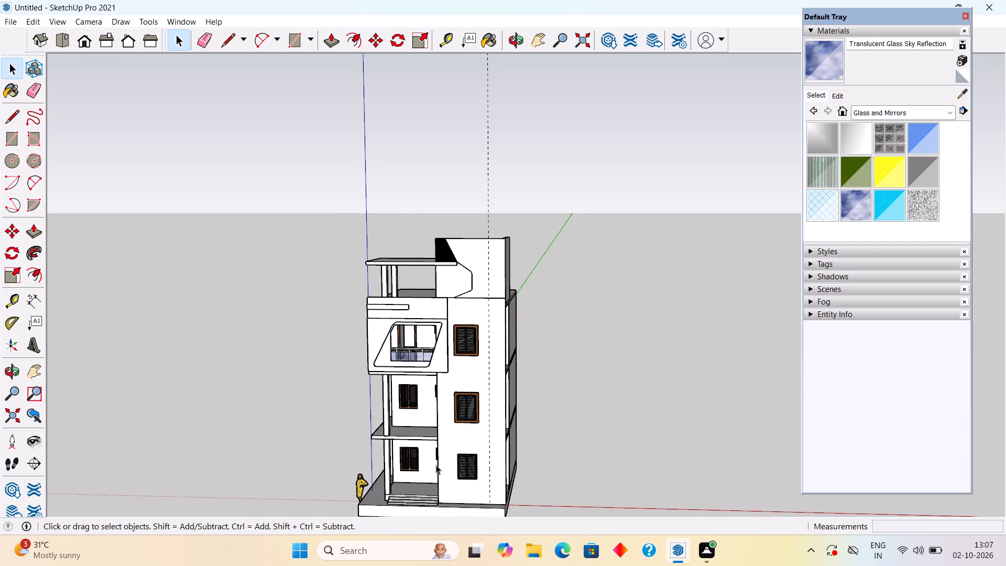
pyautogui.moveTo(441, 460); pyautogui.dragTo(455, 370, button='middle')
pyautogui.scroll(-3, 413, 437)
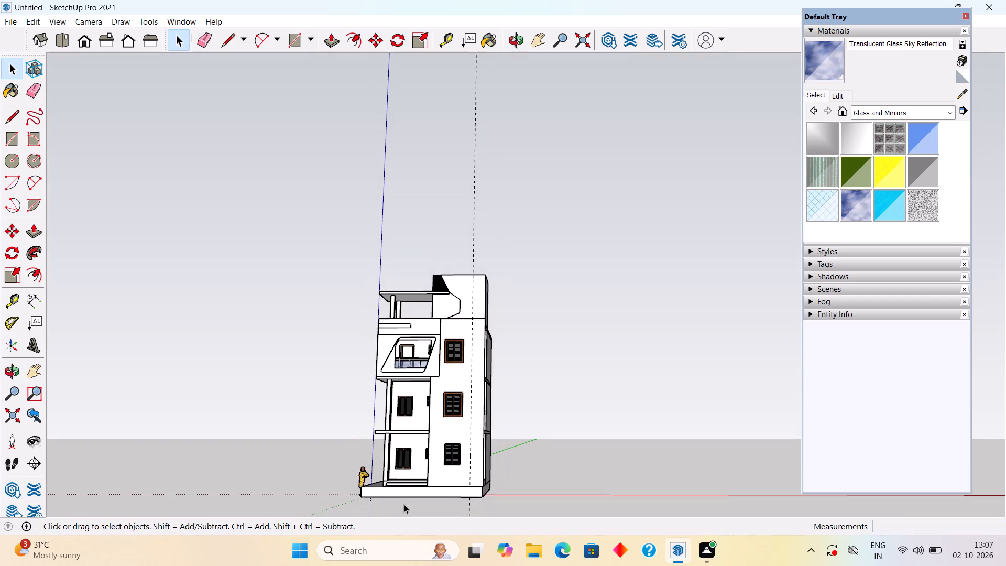
pyautogui.scroll(9, 404, 504)
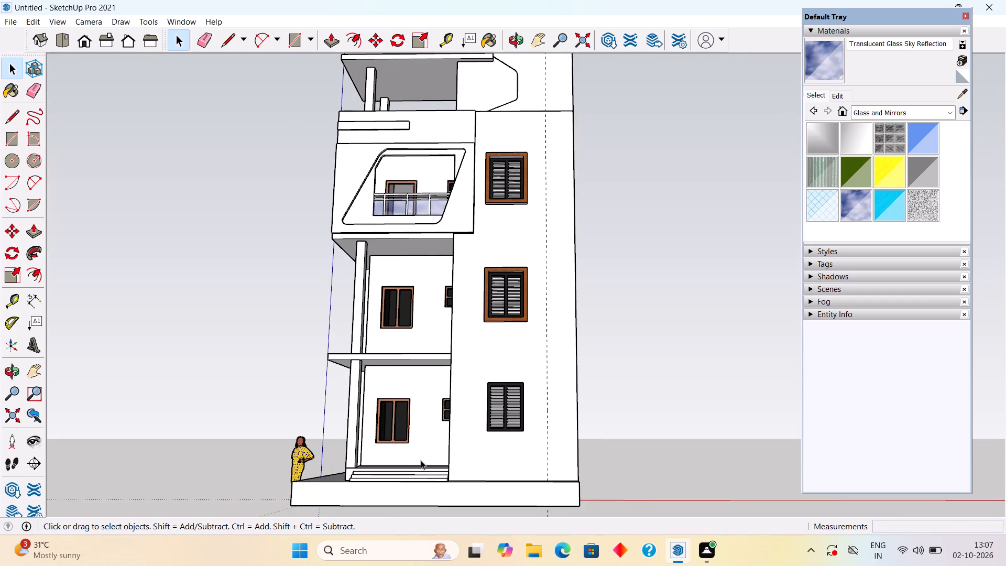
pyautogui.moveTo(441, 456); pyautogui.dragTo(514, 497, button='middle')
pyautogui.scroll(1, 408, 433)
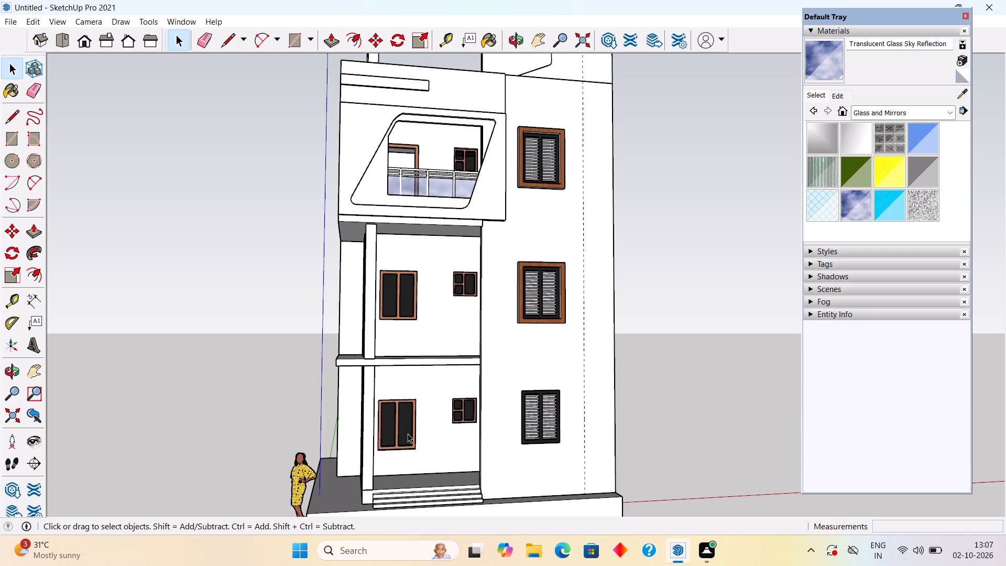
pyautogui.moveTo(374, 379); pyautogui.dragTo(626, 370, button='middle')
pyautogui.moveTo(355, 345); pyautogui.dragTo(412, 368, button='middle')
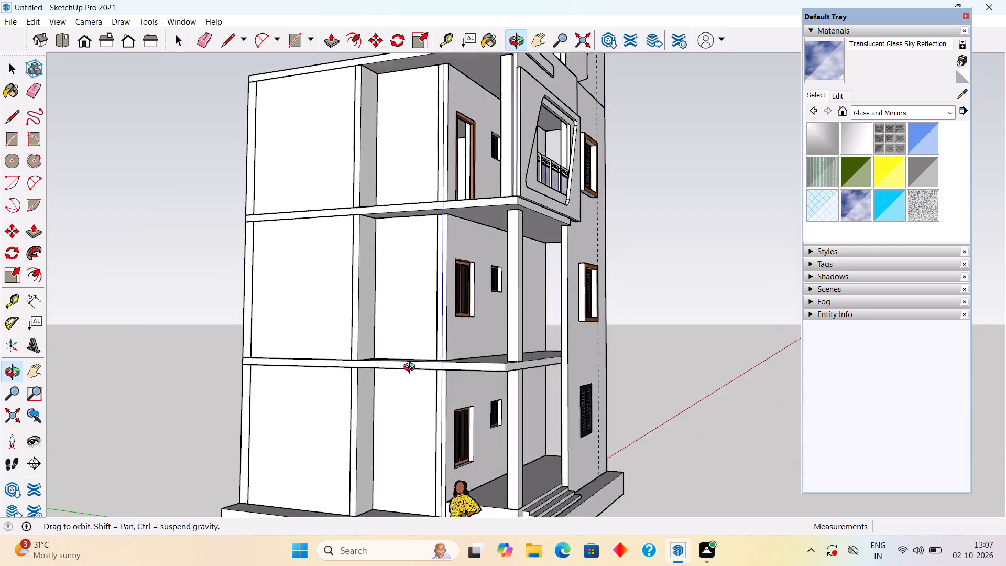
pyautogui.moveTo(412, 368); pyautogui.dragTo(486, 488, button='middle')
pyautogui.moveTo(498, 325); pyautogui.dragTo(494, 405, button='middle')
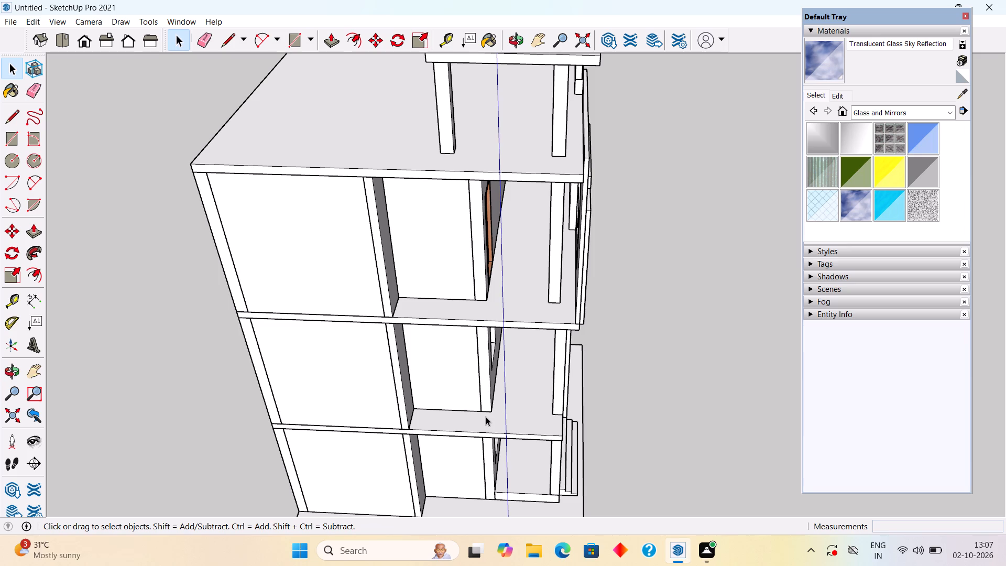
pyautogui.scroll(13, 490, 317)
pyautogui.press('t')
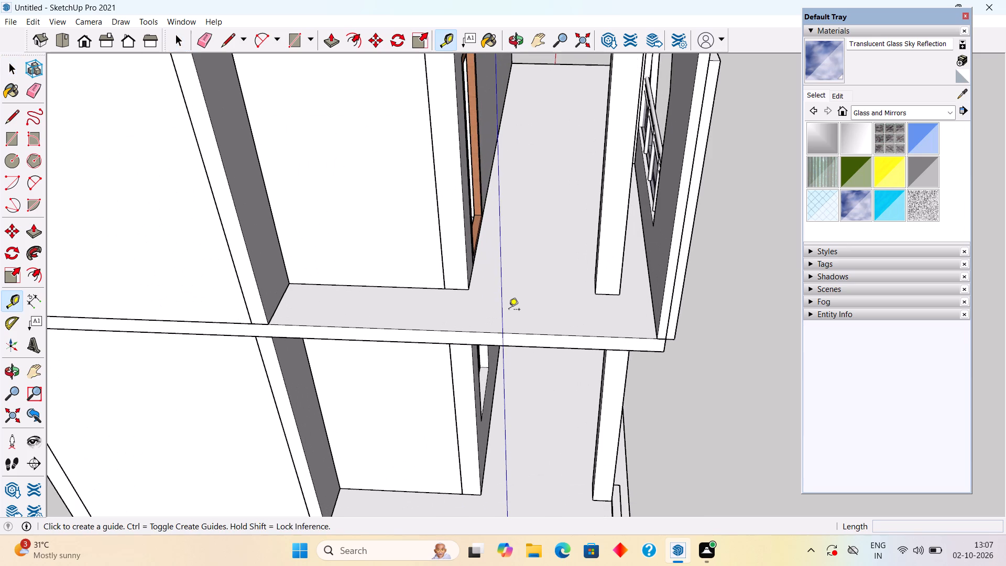
pyautogui.click(578, 336)
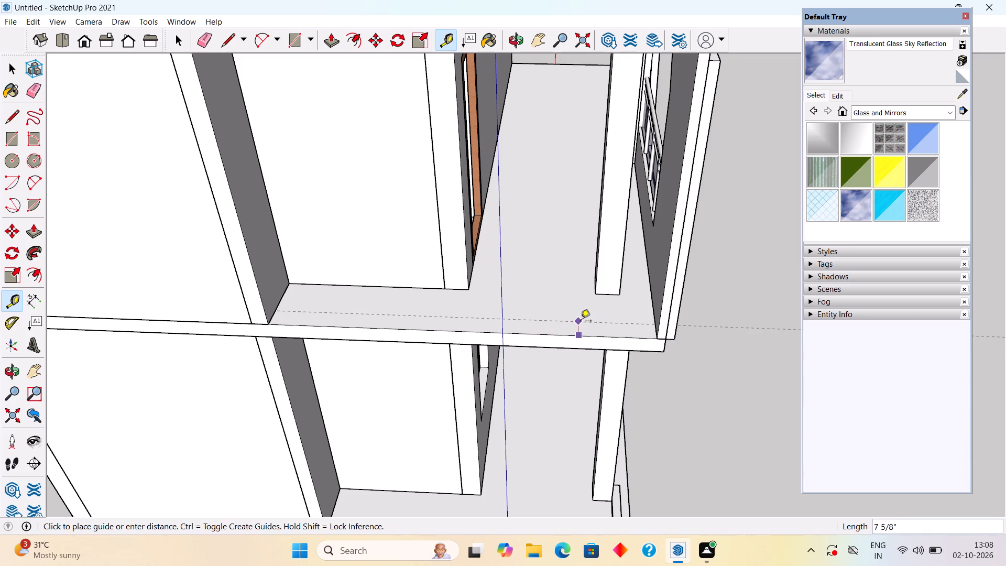
pyautogui.press('6')
pyautogui.hotkey('shift', '"')
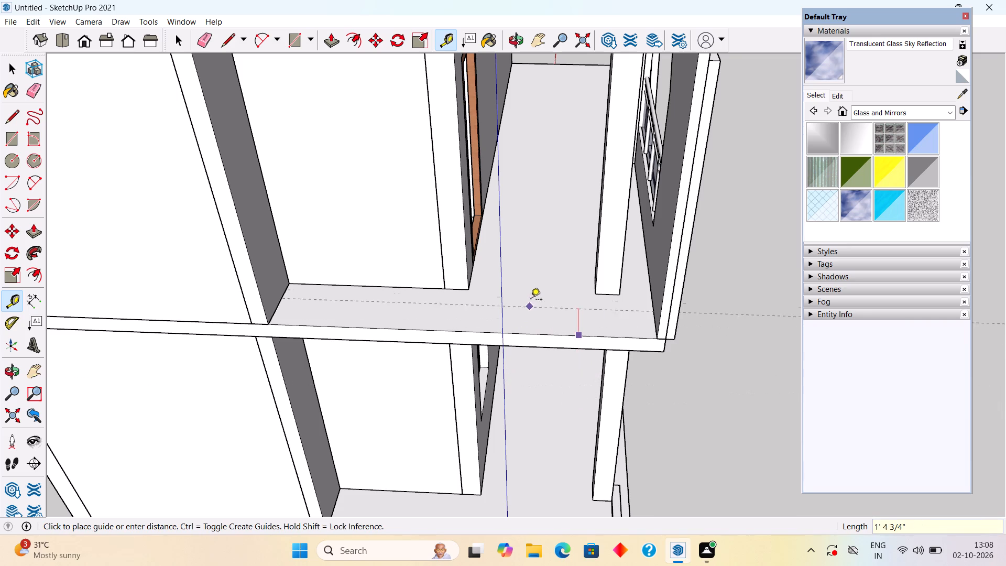
pyautogui.write('6"')
pyautogui.press('Return')
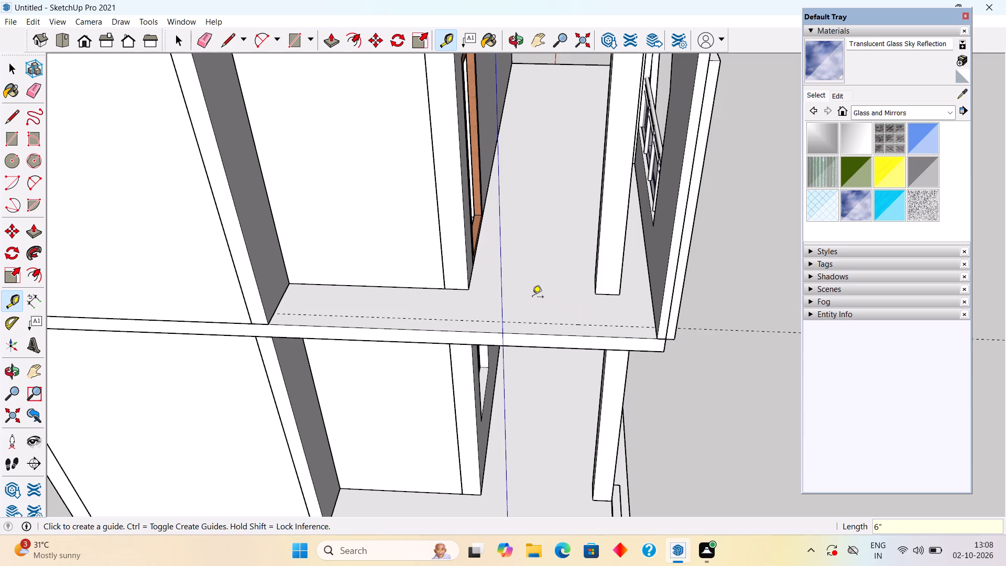
# Draw a 6" by 11' 6" rectangle between the guide and the second-floor slab edge and pull it up 3' as a parapet.
pyautogui.press('r')
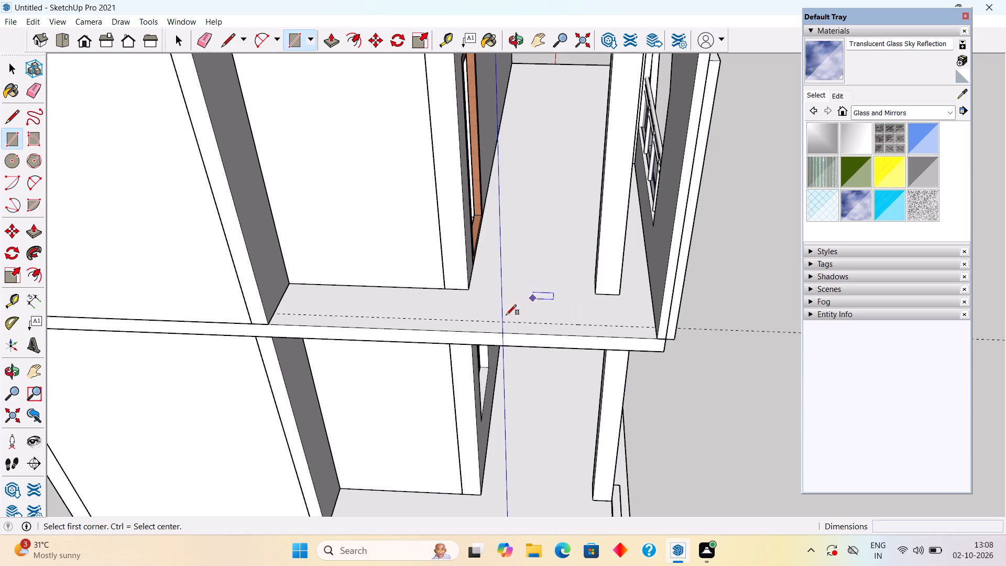
pyautogui.click(276, 313)
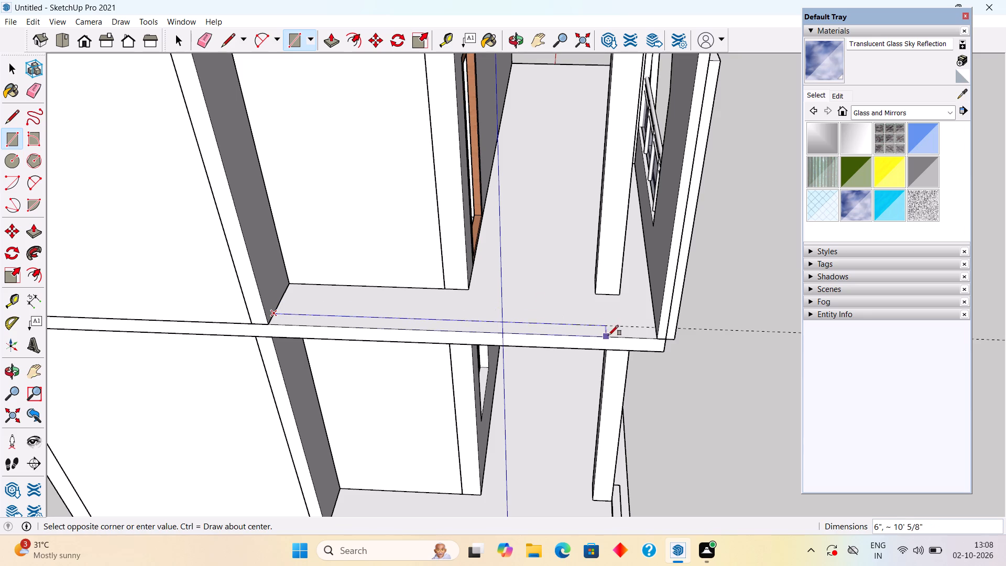
pyautogui.click(659, 338)
pyautogui.press('p')
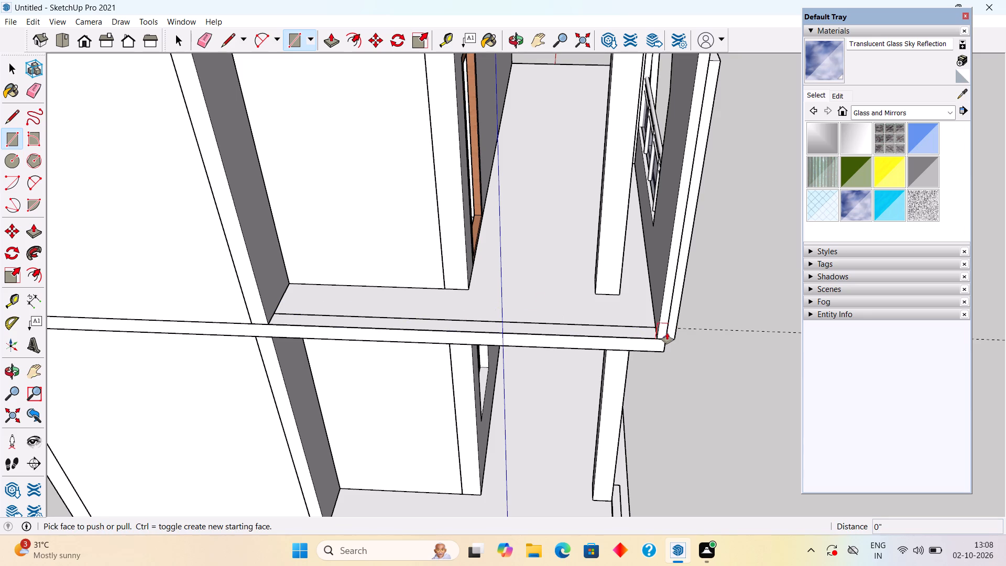
pyautogui.click(614, 325)
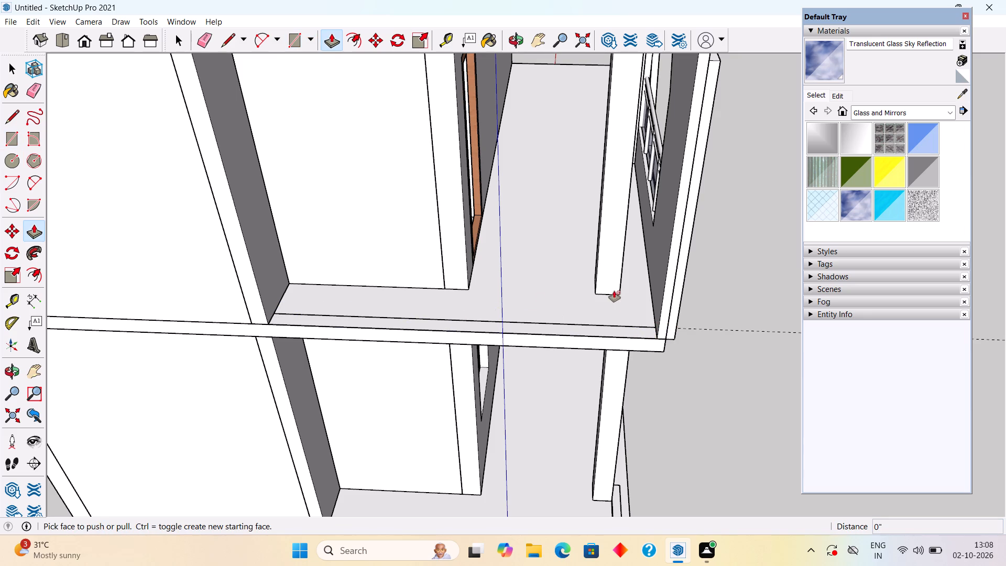
pyautogui.scroll(5, 622, 310)
pyautogui.click(626, 343)
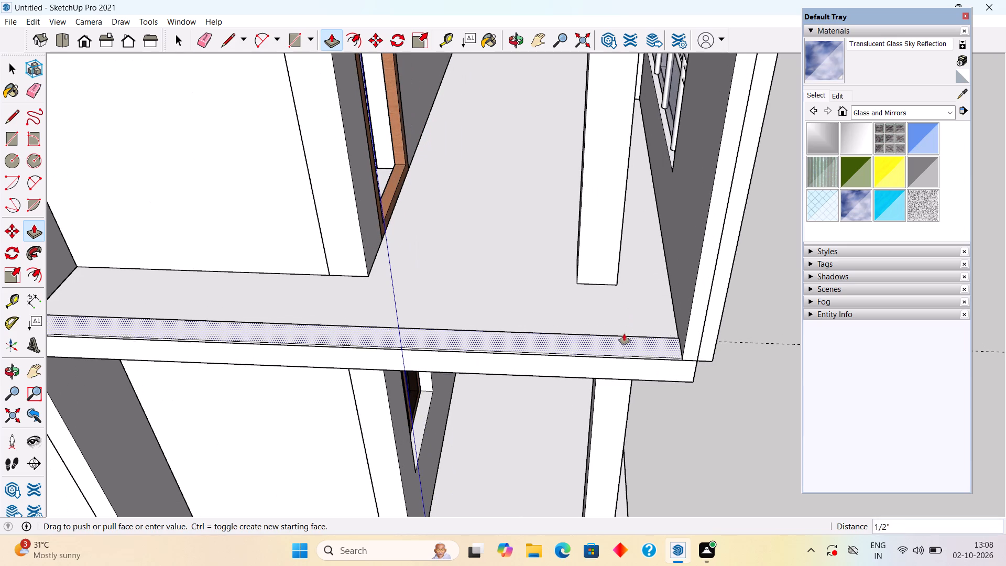
pyautogui.write("3'")
pyautogui.press('Return')
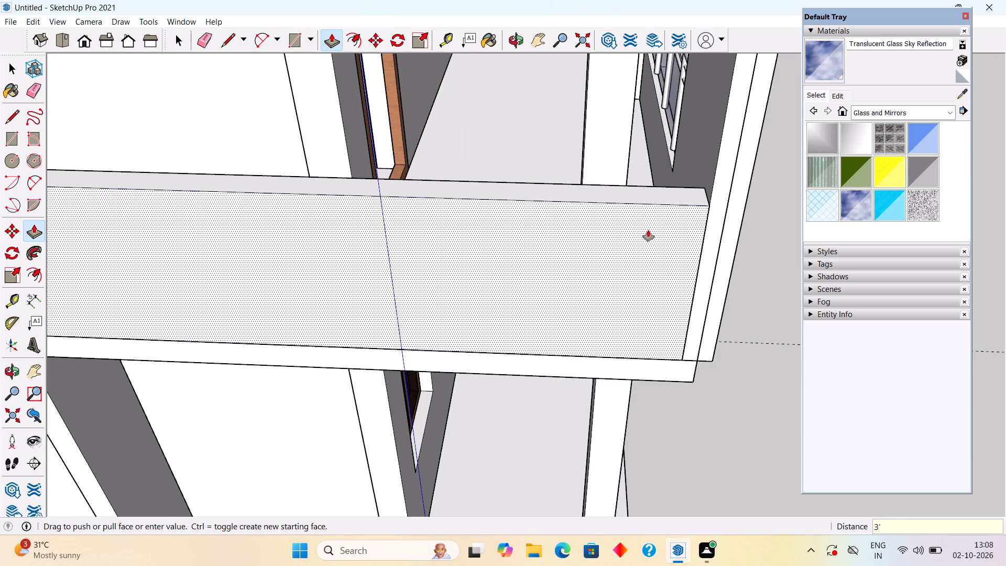
# Make the whole new second-floor parapet wall a group.
pyautogui.press('space')
pyautogui.tripleClick(650, 239)
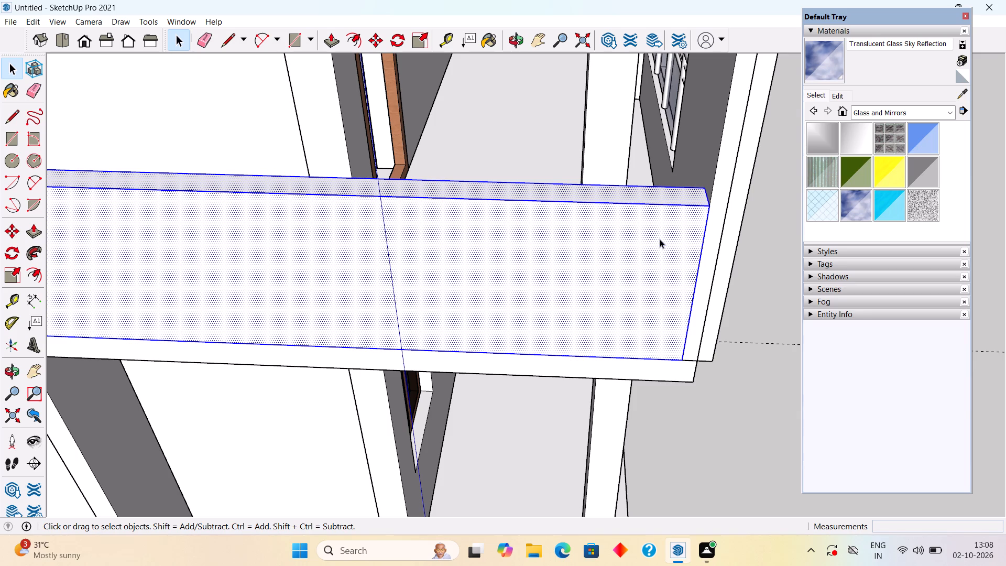
pyautogui.rightClick(660, 238)
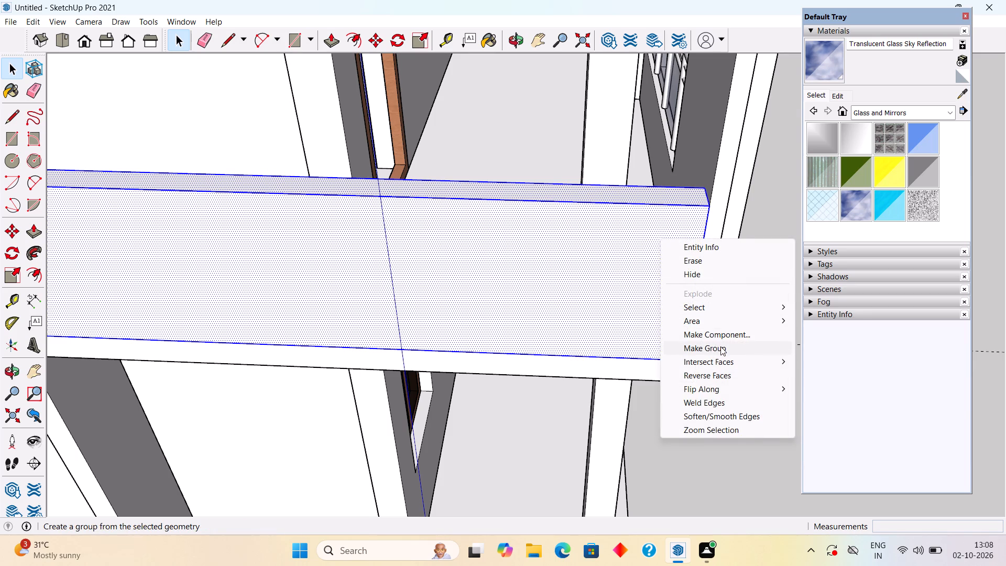
pyautogui.click(720, 346)
# Place a guide 6" inward from the open side edge of the first-floor balcony slab.
pyautogui.scroll(-7, 726, 351)
pyautogui.scroll(-1, 672, 469)
pyautogui.moveTo(613, 369); pyautogui.dragTo(585, 319, button='middle')
pyautogui.scroll(-2, 585, 319)
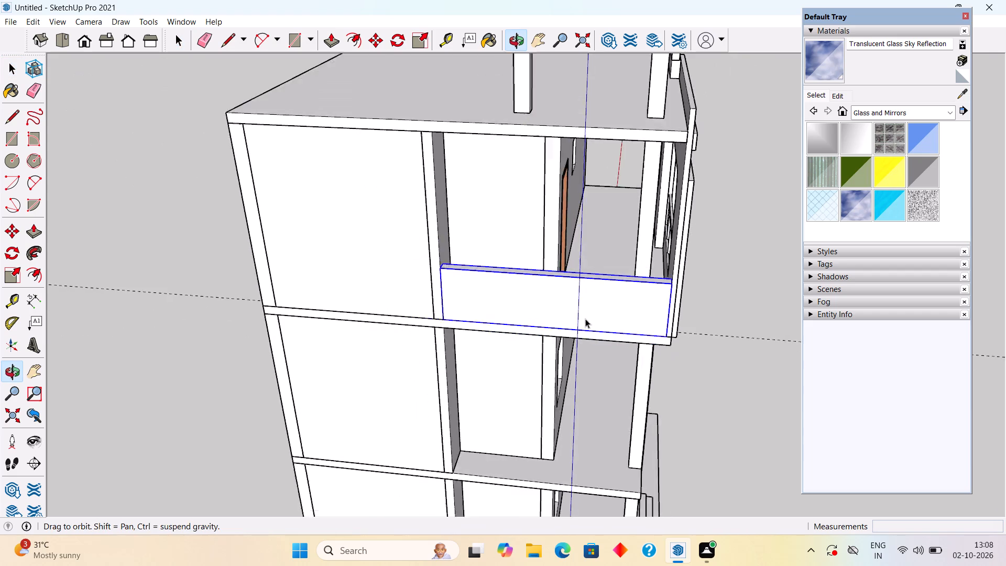
pyautogui.scroll(-5, 585, 319)
pyautogui.scroll(7, 584, 467)
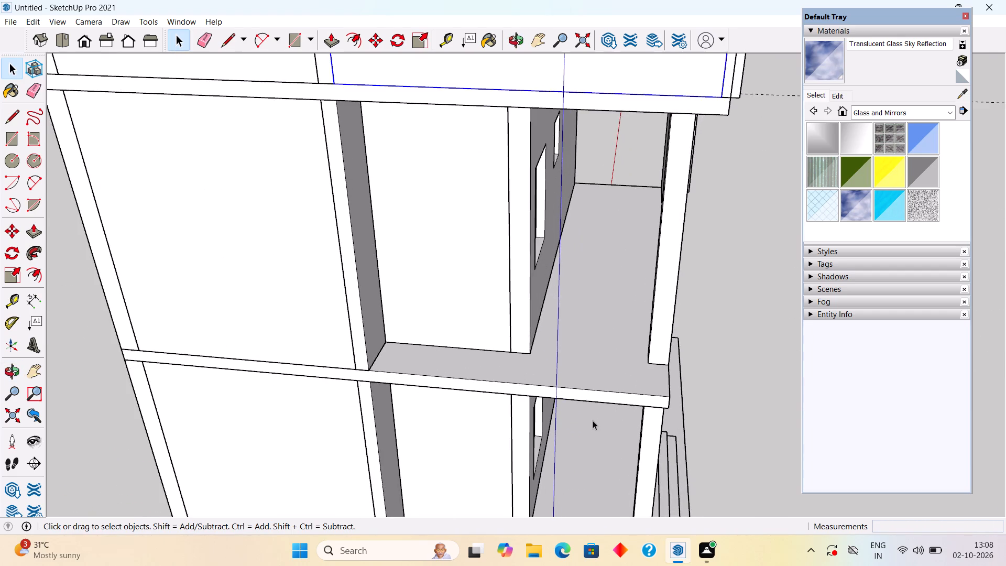
pyautogui.moveTo(593, 415); pyautogui.dragTo(599, 375, button='middle')
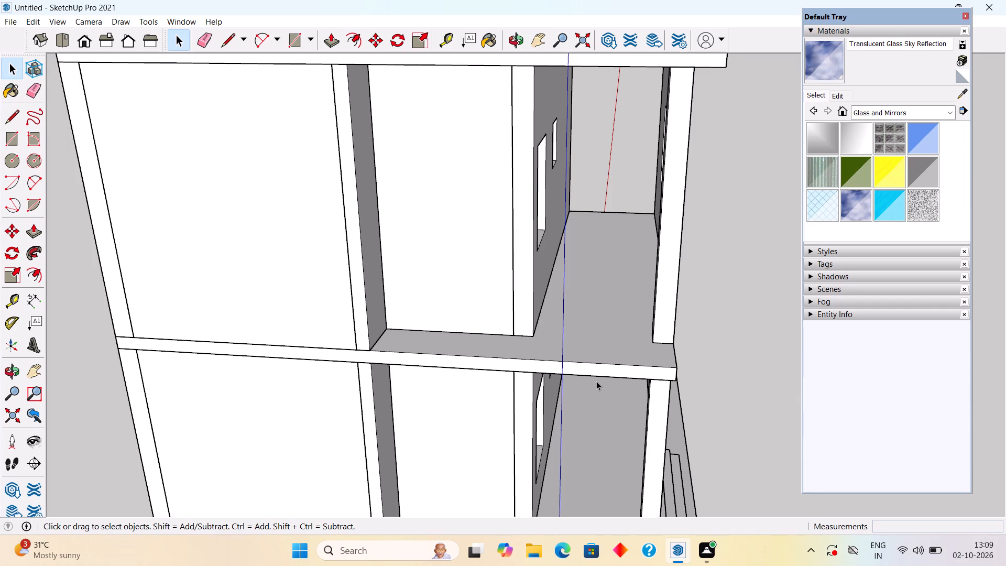
pyautogui.press('t')
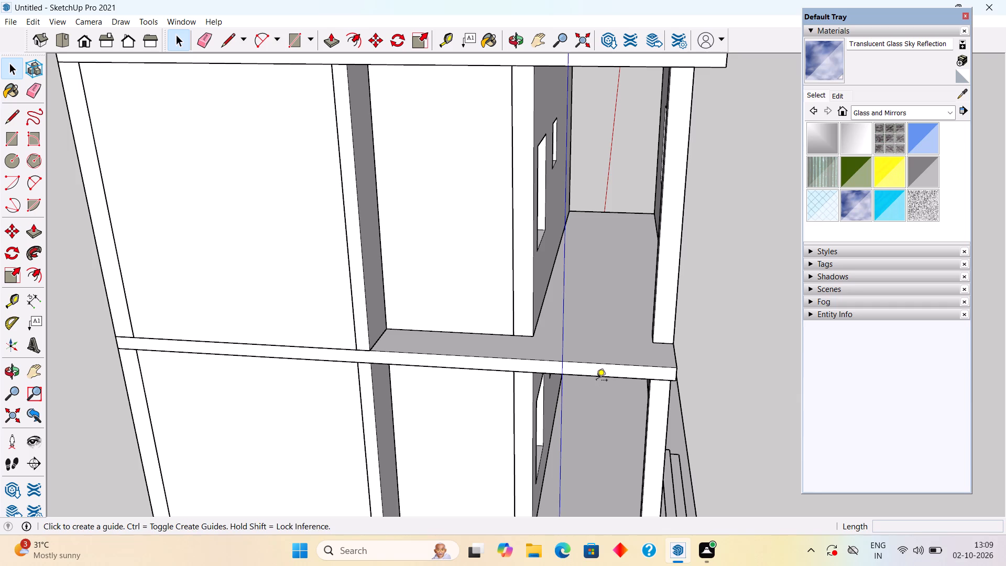
pyautogui.moveTo(591, 361); pyautogui.dragTo(589, 441, button='middle')
pyautogui.scroll(3, 589, 442)
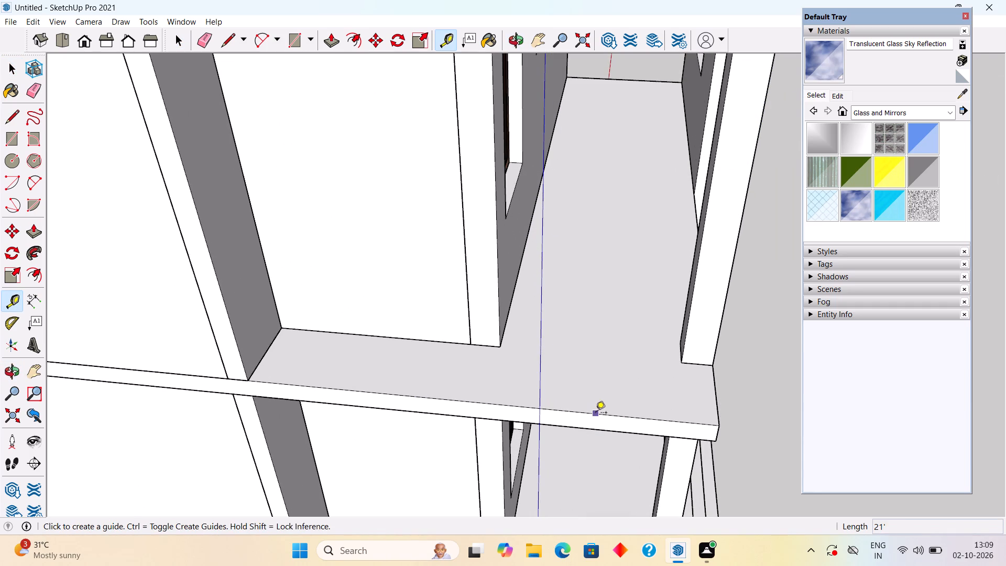
pyautogui.click(596, 413)
pyautogui.write('6"')
pyautogui.press('Return')
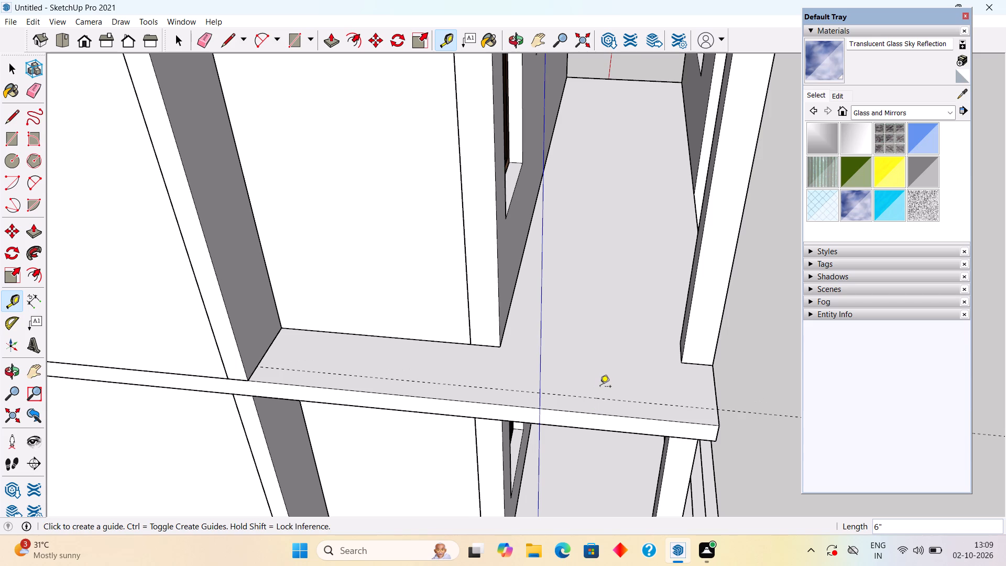
# Draw a 6" by 11' rectangle between the guide and the first-floor slab edge and pull it up 3' as a parapet.
pyautogui.press('r')
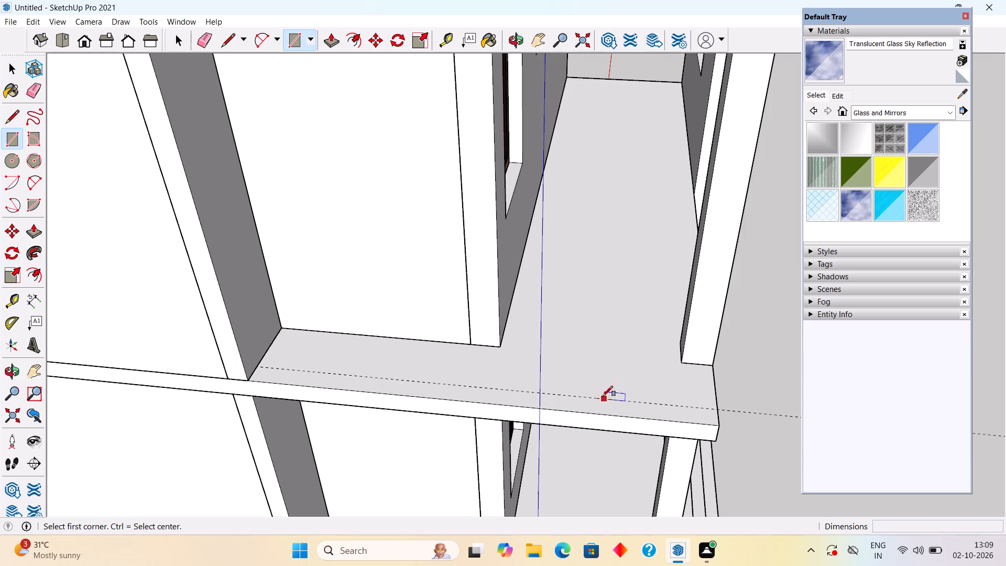
pyautogui.click(257, 366)
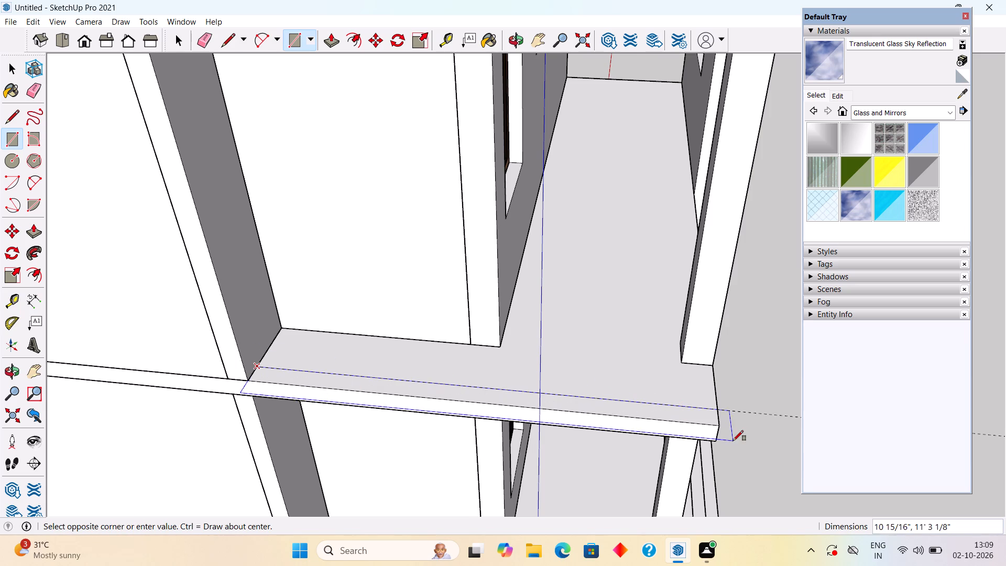
pyautogui.click(720, 423)
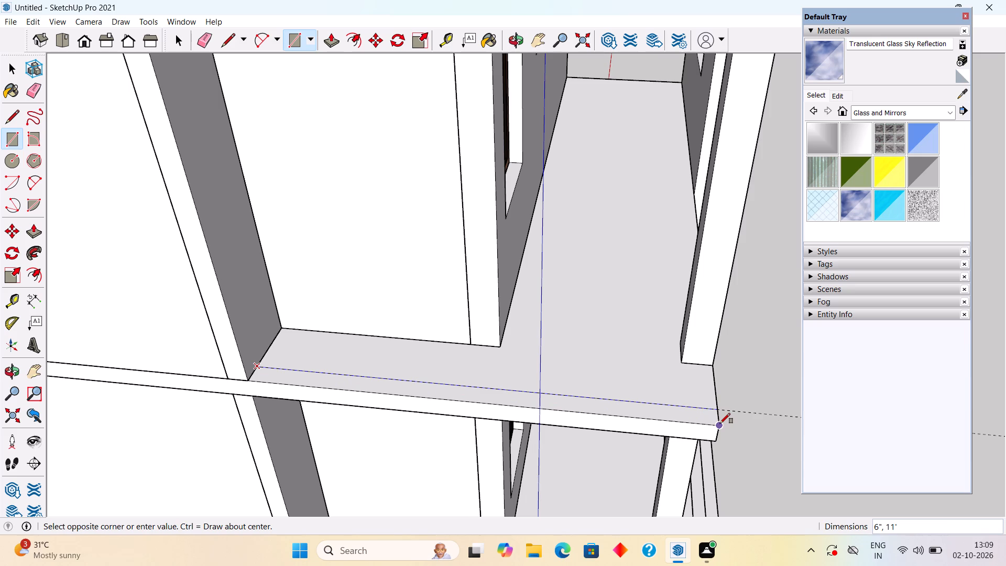
pyautogui.press('p')
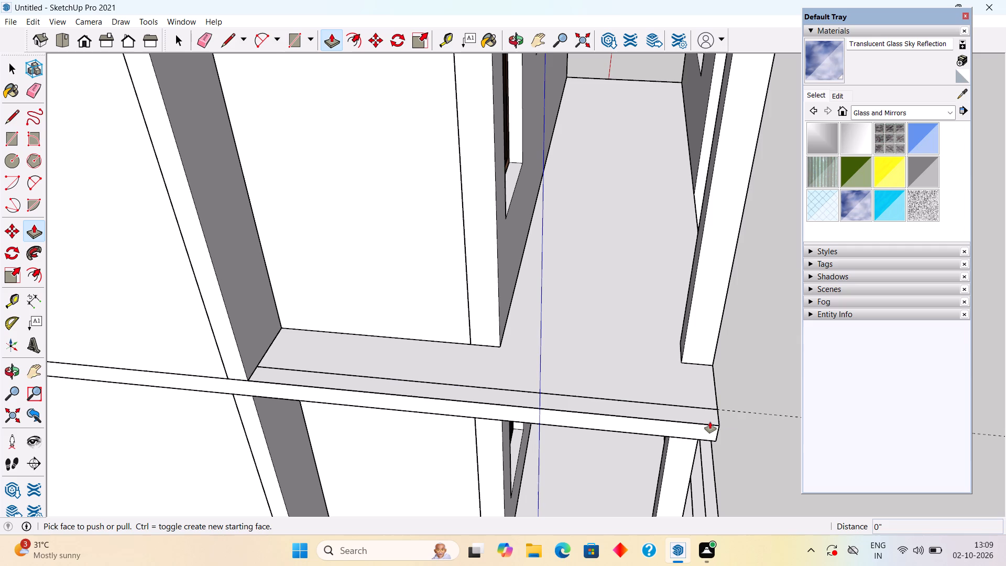
pyautogui.click(681, 413)
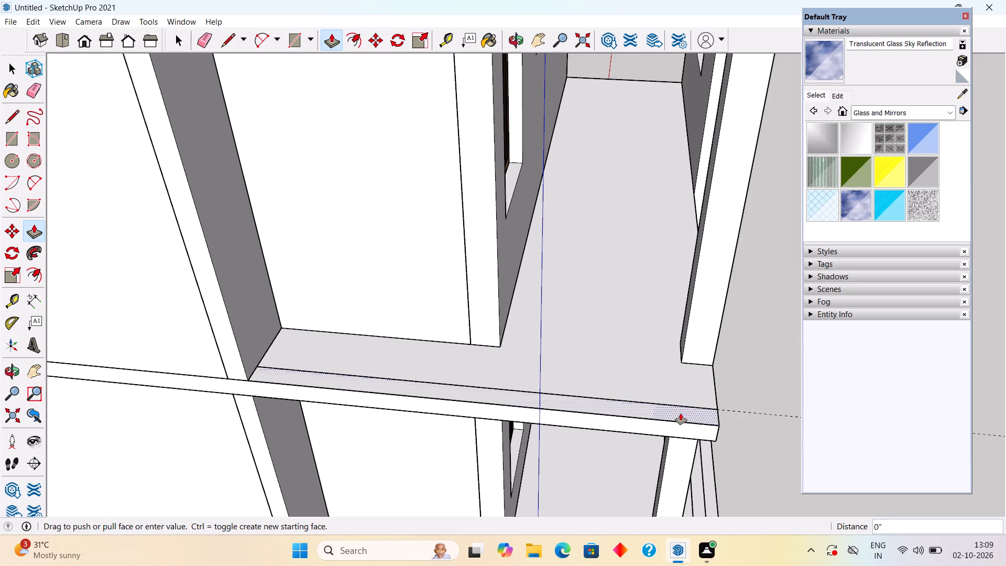
pyautogui.write("3'")
pyautogui.press('Return')
pyautogui.press('space')
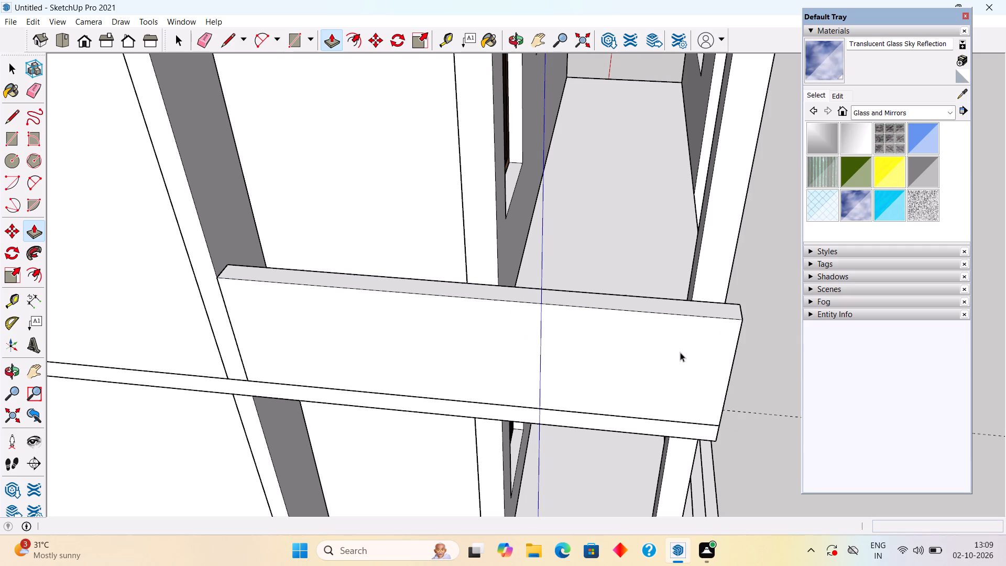
# Make the whole new first-floor parapet wall a group.
pyautogui.doubleClick(680, 352)
pyautogui.click(680, 352)
pyautogui.rightClick(680, 352)
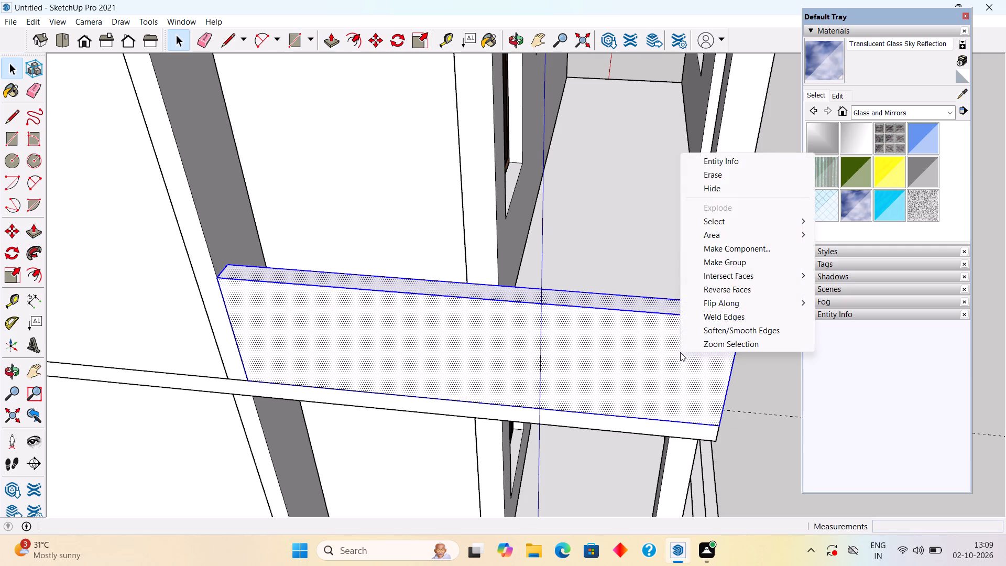
pyautogui.click(731, 262)
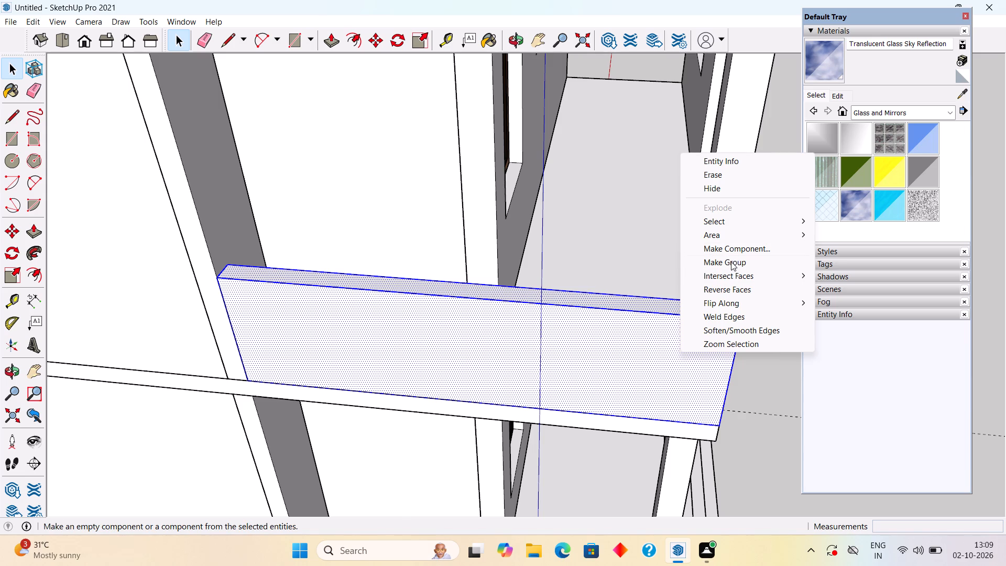
# Examine the new side parapets and the whole front facade, from the entrance steps to the roof canopy.
pyautogui.scroll(-3, 730, 356)
pyautogui.moveTo(620, 379); pyautogui.dragTo(438, 366, button='middle')
pyautogui.scroll(-7, 458, 370)
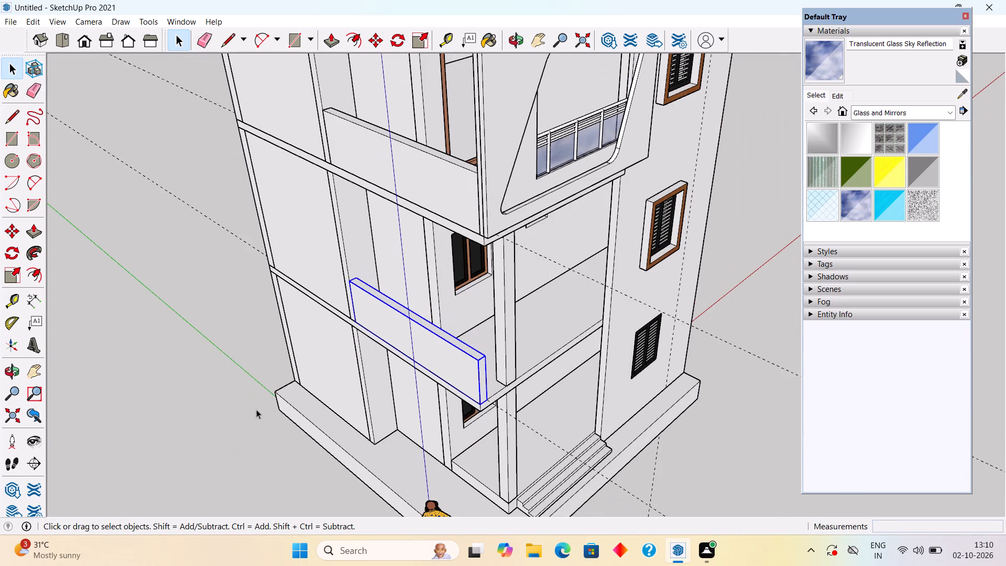
pyautogui.click(226, 418)
pyautogui.moveTo(477, 379); pyautogui.dragTo(333, 318, button='middle')
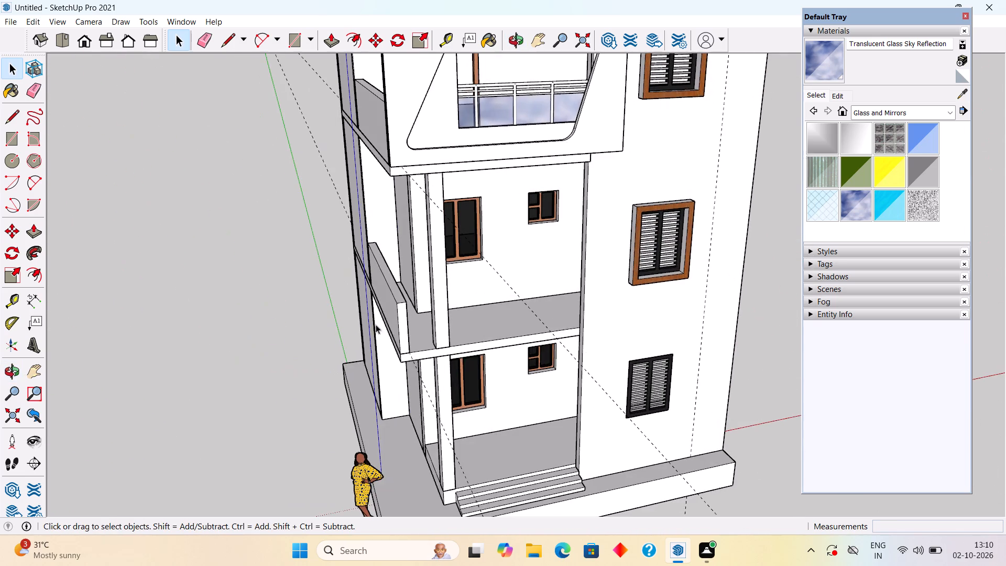
pyautogui.moveTo(464, 331); pyautogui.dragTo(316, 319, button='middle')
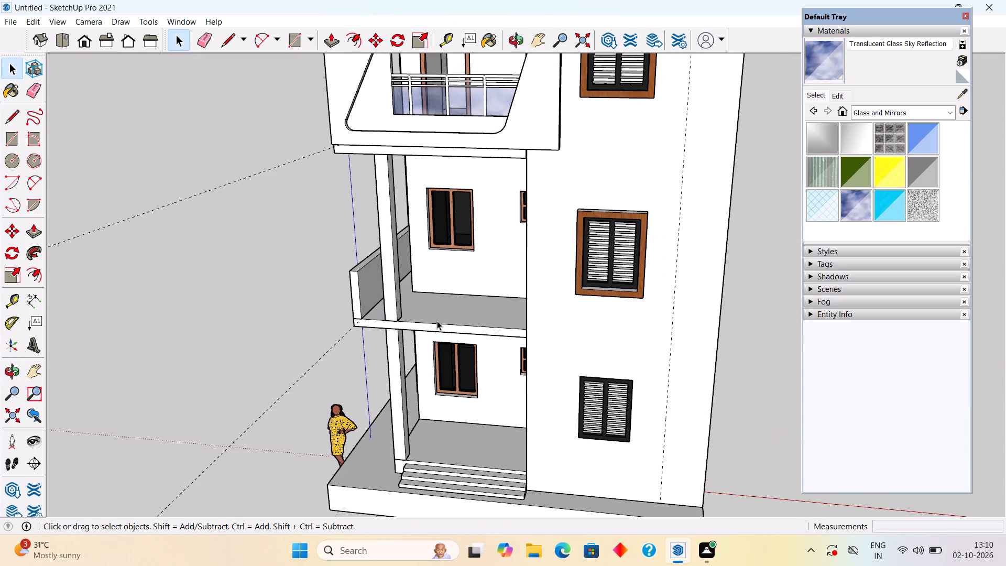
pyautogui.scroll(2, 437, 321)
pyautogui.moveTo(478, 330); pyautogui.dragTo(499, 281, button='middle')
pyautogui.scroll(-2, 499, 282)
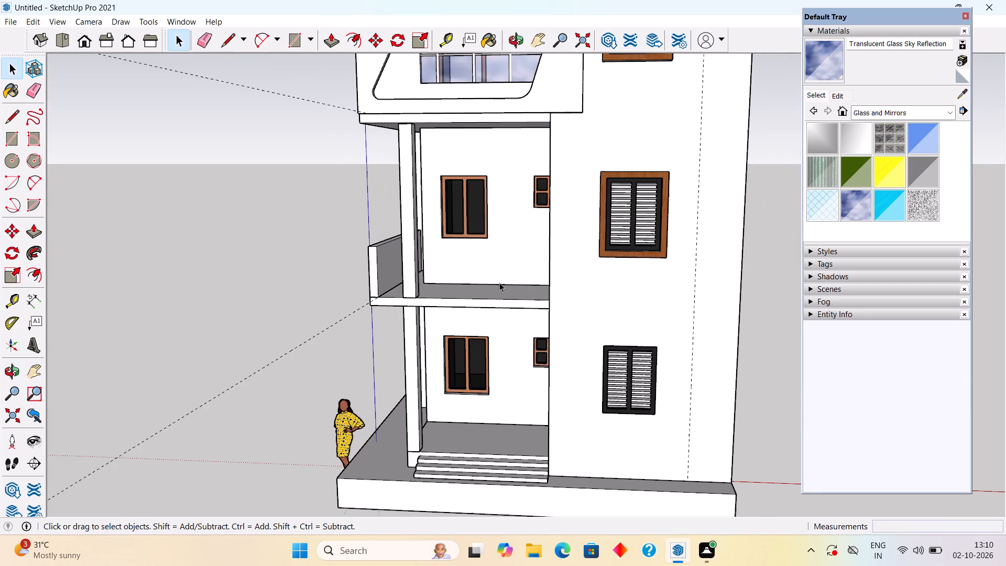
pyautogui.moveTo(516, 287); pyautogui.dragTo(529, 236, button='middle')
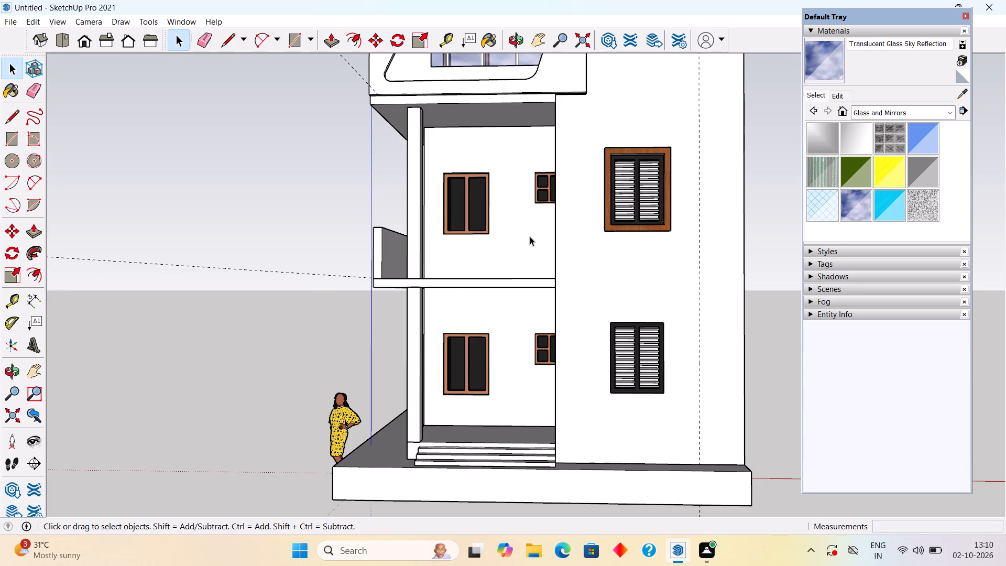
pyautogui.scroll(-3, 577, 253)
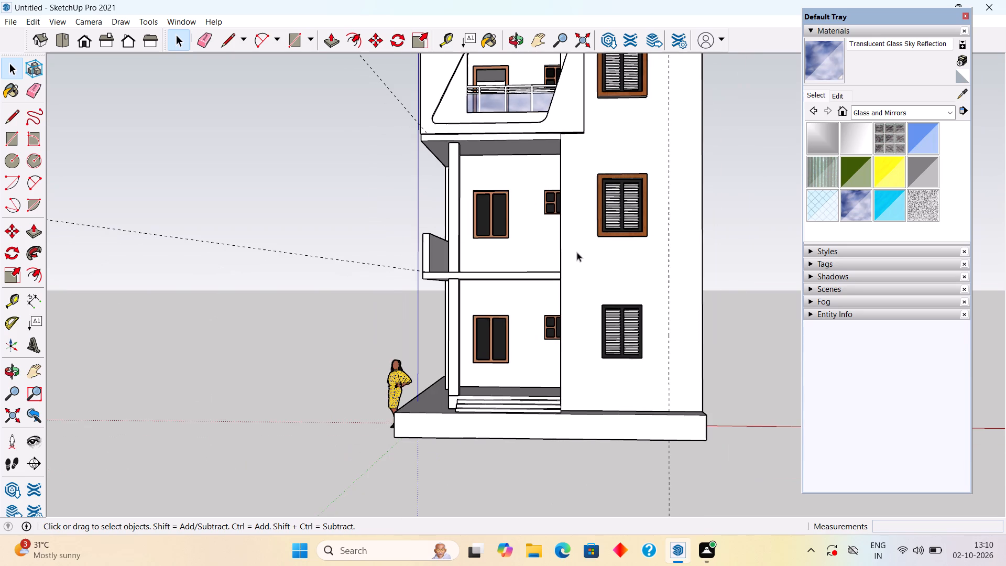
pyautogui.scroll(1, 576, 252)
pyautogui.scroll(-2, 576, 252)
pyautogui.moveTo(576, 266); pyautogui.dragTo(582, 325, button='middle')
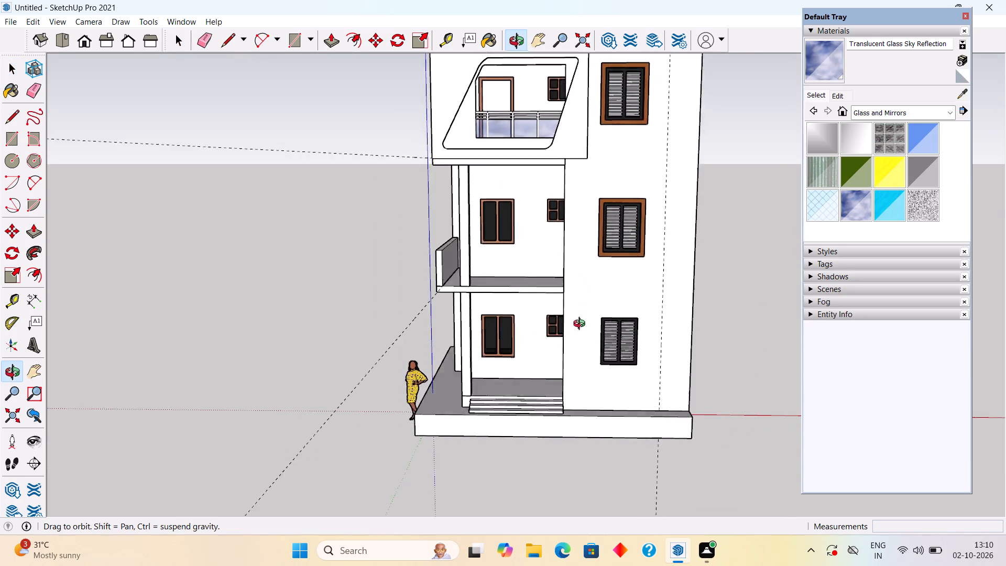
pyautogui.moveTo(582, 325); pyautogui.dragTo(582, 326, button='middle')
pyautogui.scroll(-6, 582, 326)
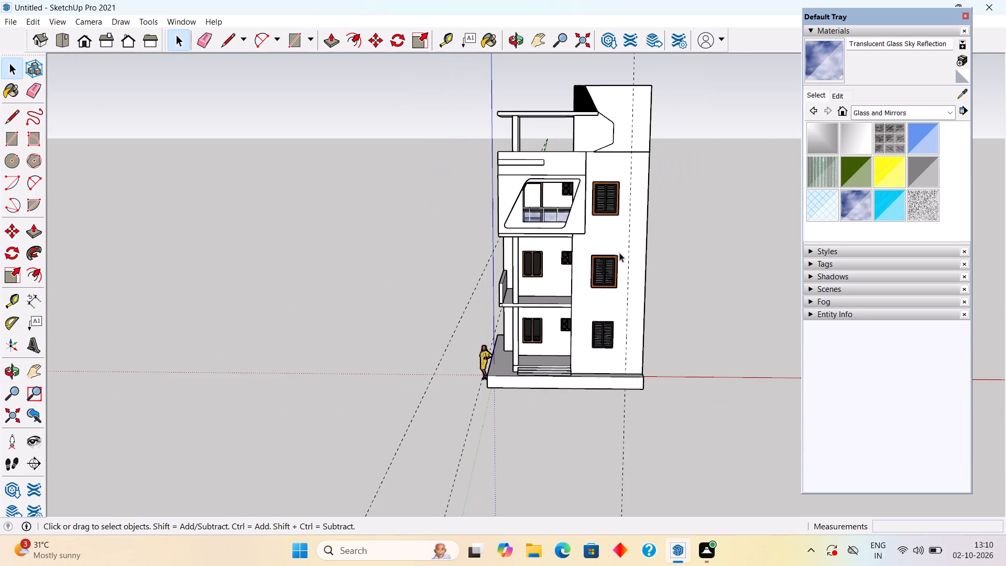
pyautogui.scroll(2, 621, 253)
pyautogui.scroll(-3, 622, 252)
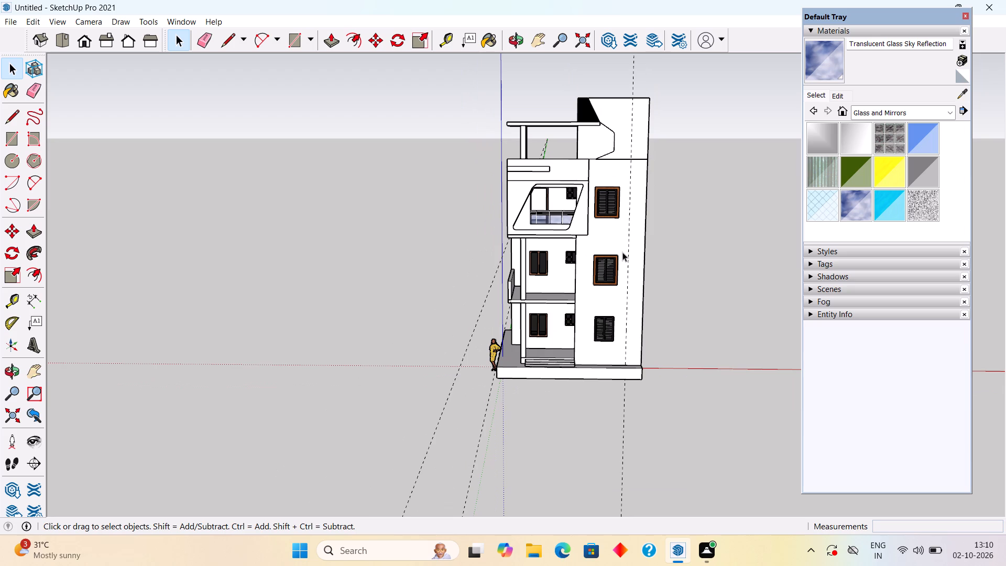
pyautogui.scroll(10, 571, 69)
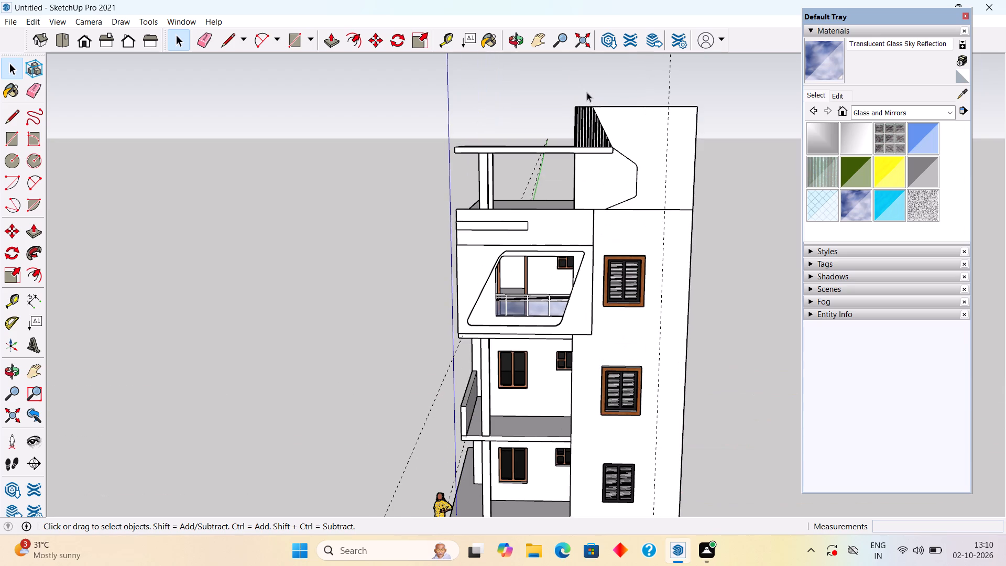
pyautogui.scroll(4, 587, 92)
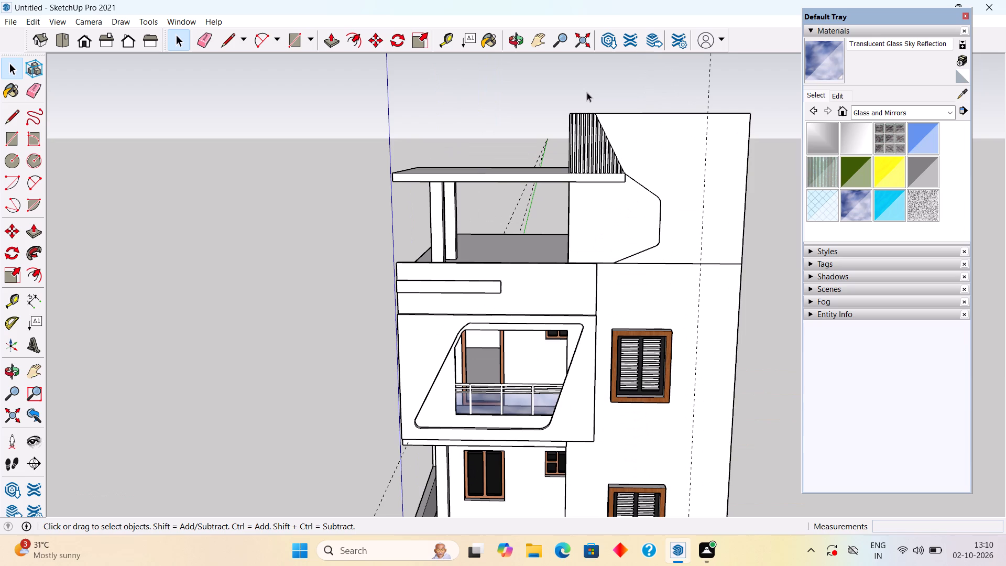
pyautogui.scroll(-5, 587, 92)
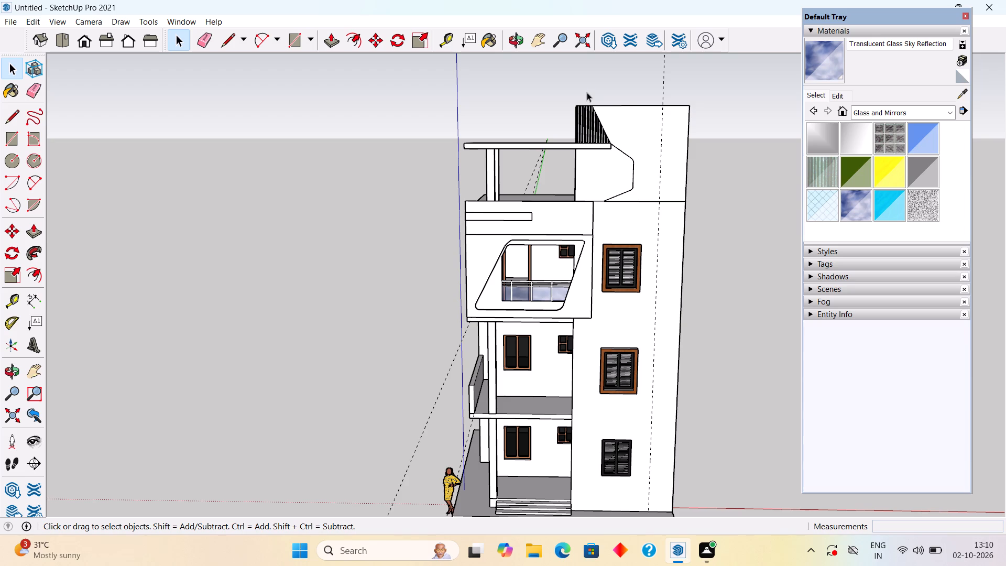
pyautogui.scroll(-3, 571, 177)
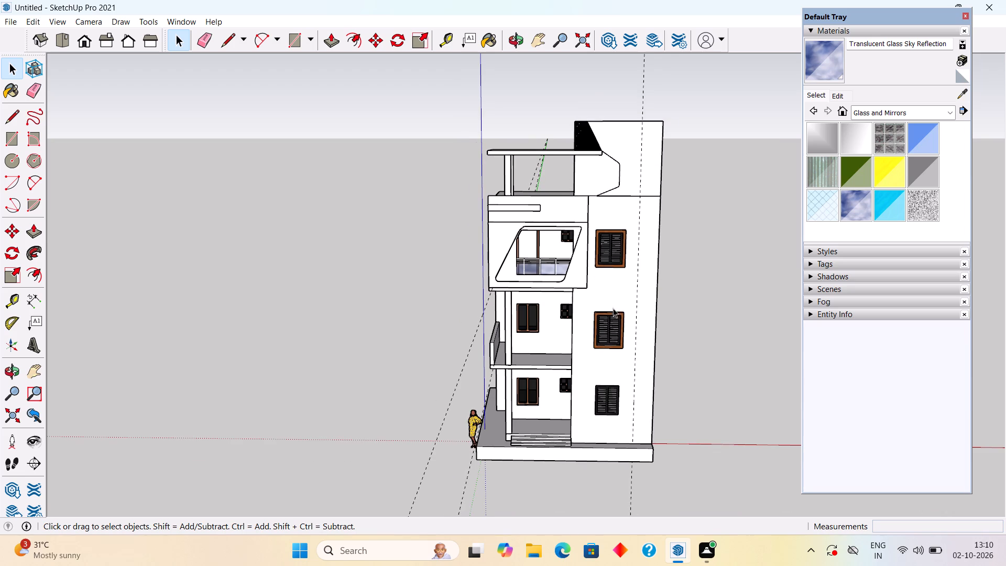
# Delete the standing human scale figure beside the house's plinth.
pyautogui.click(473, 427)
pyautogui.moveTo(507, 444); pyautogui.dragTo(808, 436, button='middle')
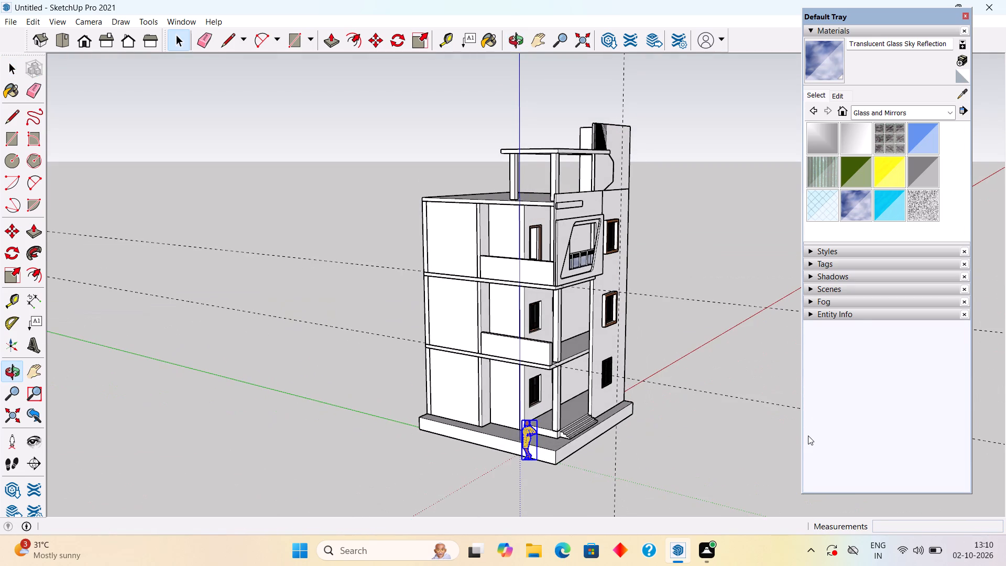
pyautogui.press('Delete')
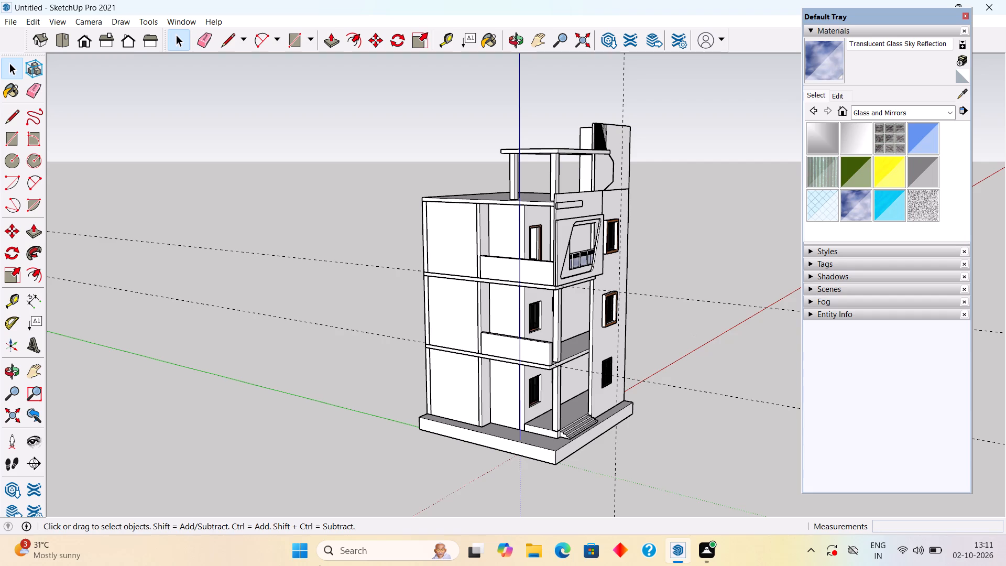
# Examine the front facade's balconies, open-sided slabs and louvered windows from several angles.
pyautogui.scroll(-2, 171, 532)
pyautogui.moveTo(609, 323); pyautogui.dragTo(472, 334, button='middle')
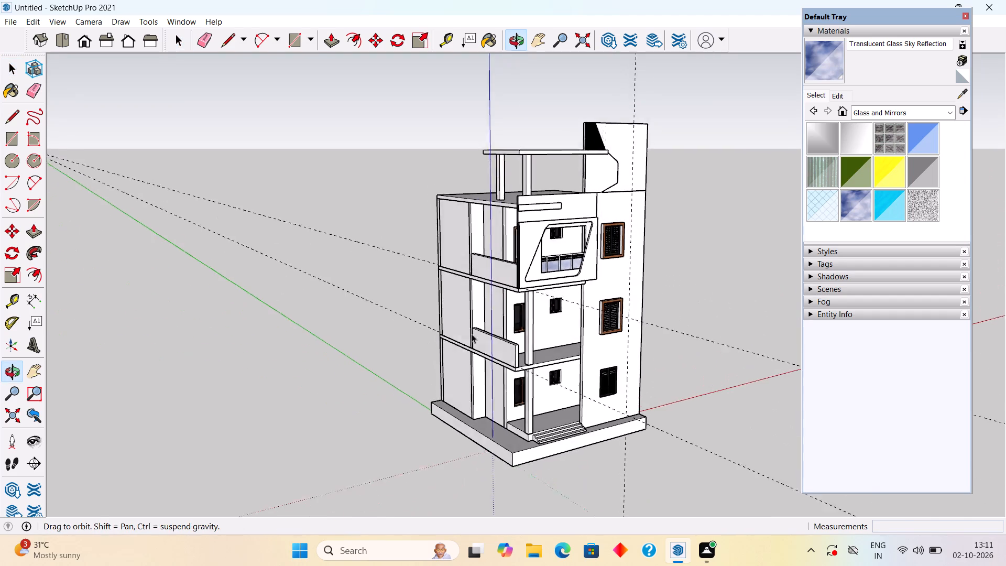
pyautogui.moveTo(472, 334); pyautogui.dragTo(488, 329, button='middle')
pyautogui.moveTo(536, 333); pyautogui.dragTo(403, 339, button='middle')
pyautogui.scroll(5, 540, 346)
pyautogui.moveTo(542, 328); pyautogui.dragTo(501, 247, button='middle')
pyautogui.scroll(3, 568, 214)
pyautogui.moveTo(571, 193); pyautogui.dragTo(555, 138, button='middle')
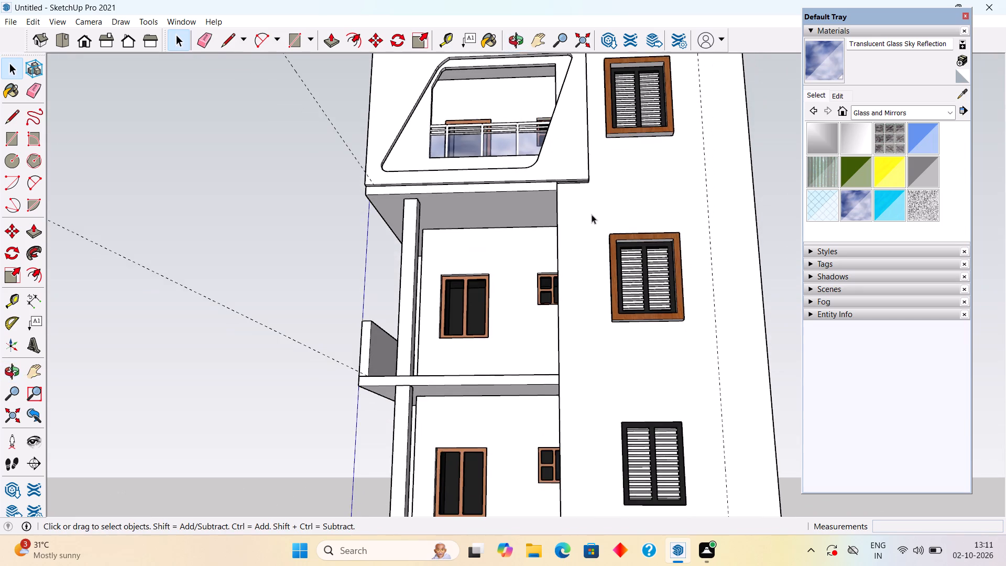
pyautogui.scroll(1, 594, 210)
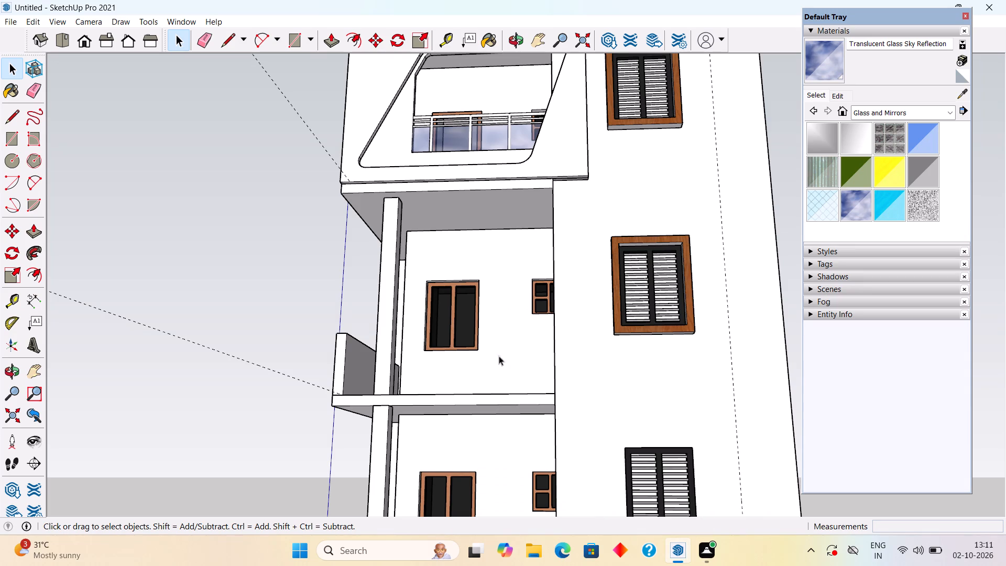
pyautogui.scroll(-8, 501, 290)
pyautogui.scroll(-2, 707, 123)
pyautogui.scroll(-1, 590, 281)
pyautogui.moveTo(590, 296); pyautogui.dragTo(598, 396, button='middle')
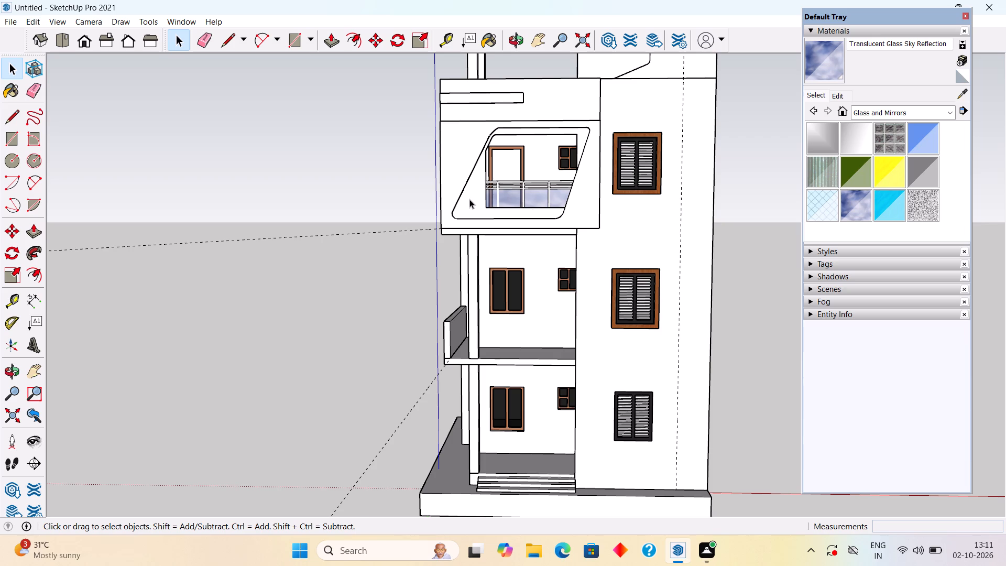
# Place a vertical guide about 3' 6" in from the upper balcony frame's outer edge, at the glass railing's lower corner.
pyautogui.press('t')
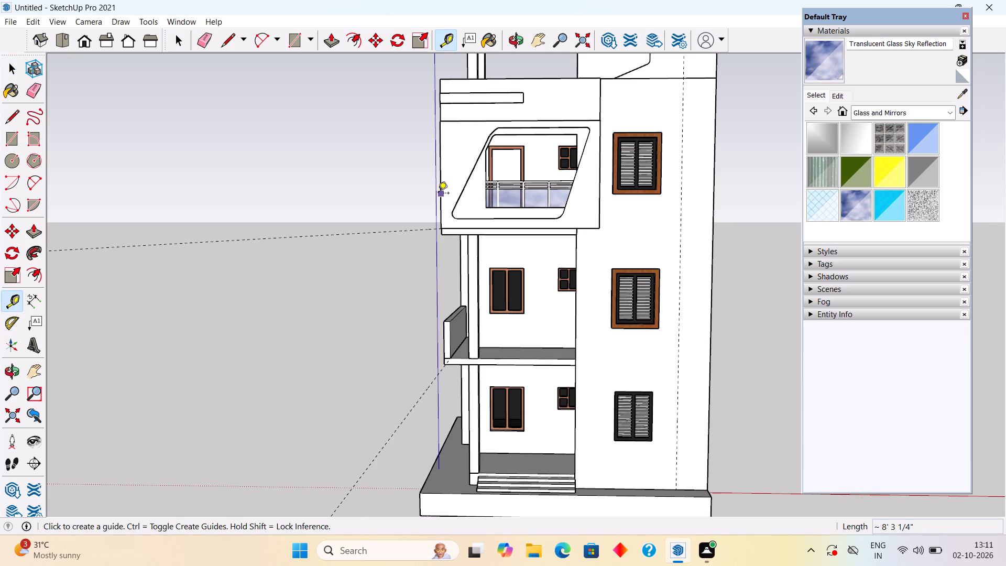
pyautogui.click(438, 194)
pyautogui.click(486, 204)
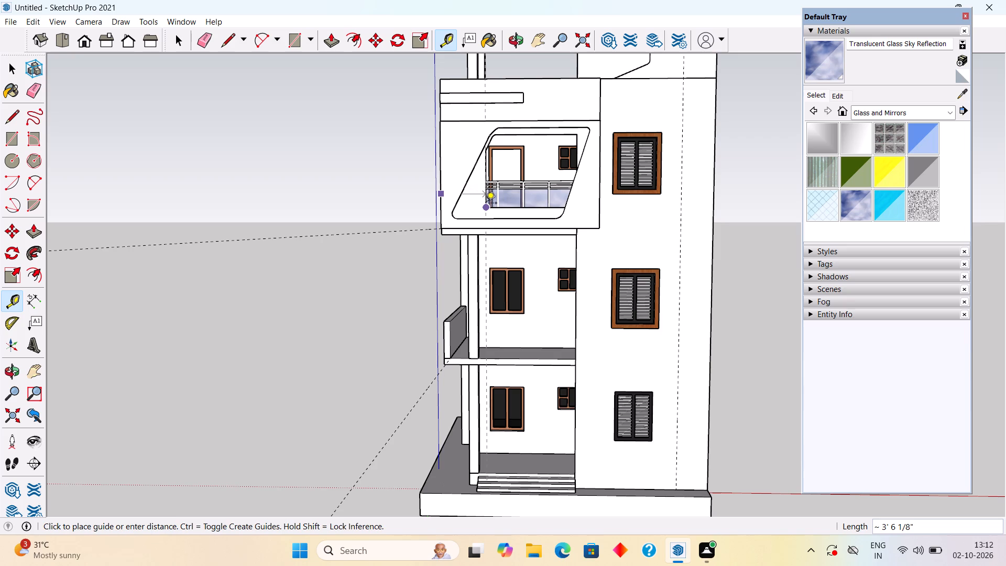
pyautogui.press('space')
# Examine the side parapets, open-sided slabs and front balconies from several angles around the house.
pyautogui.moveTo(496, 297); pyautogui.dragTo(707, 378, button='middle')
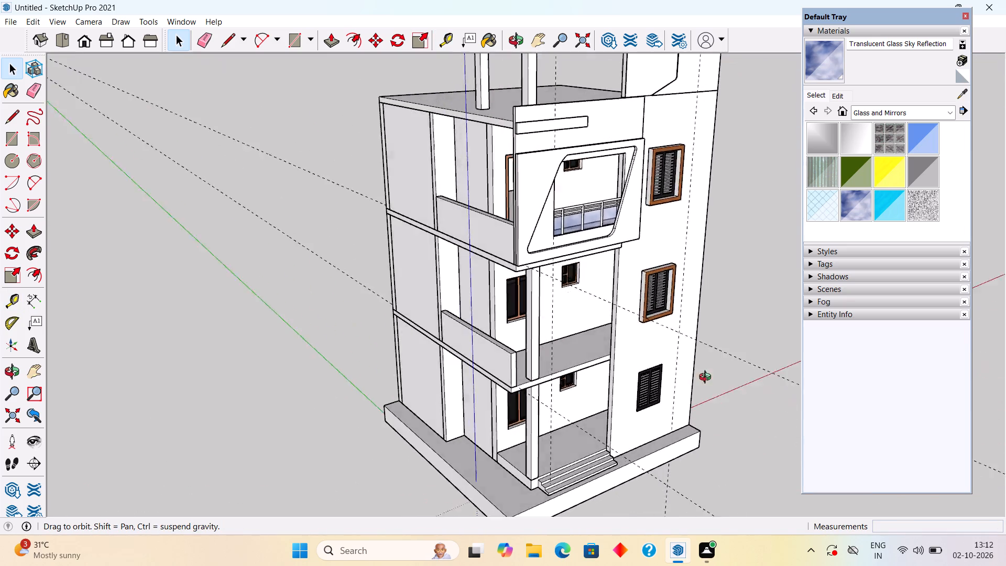
pyautogui.moveTo(707, 378); pyautogui.dragTo(748, 360, button='middle')
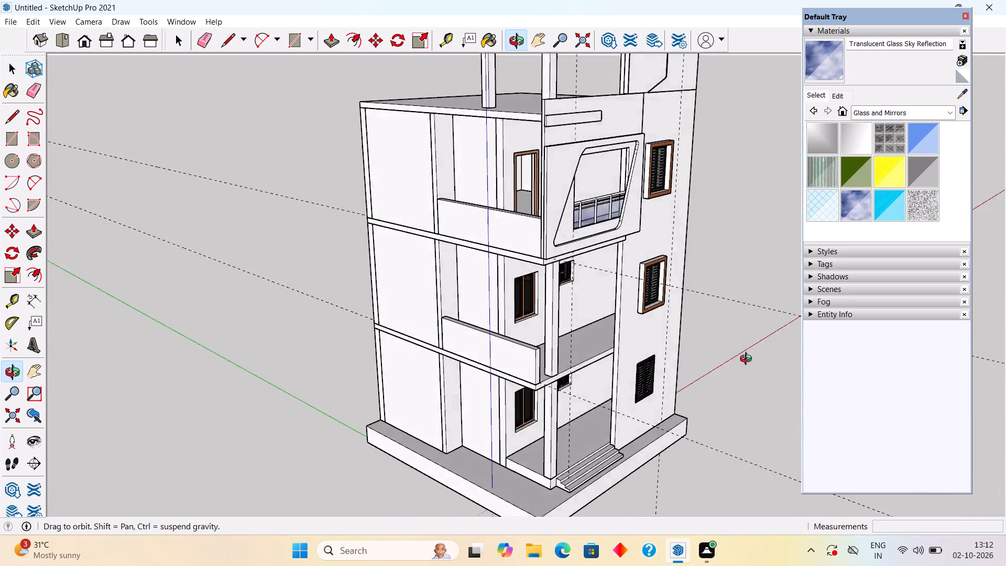
pyautogui.moveTo(748, 360); pyautogui.dragTo(423, 311, button='middle')
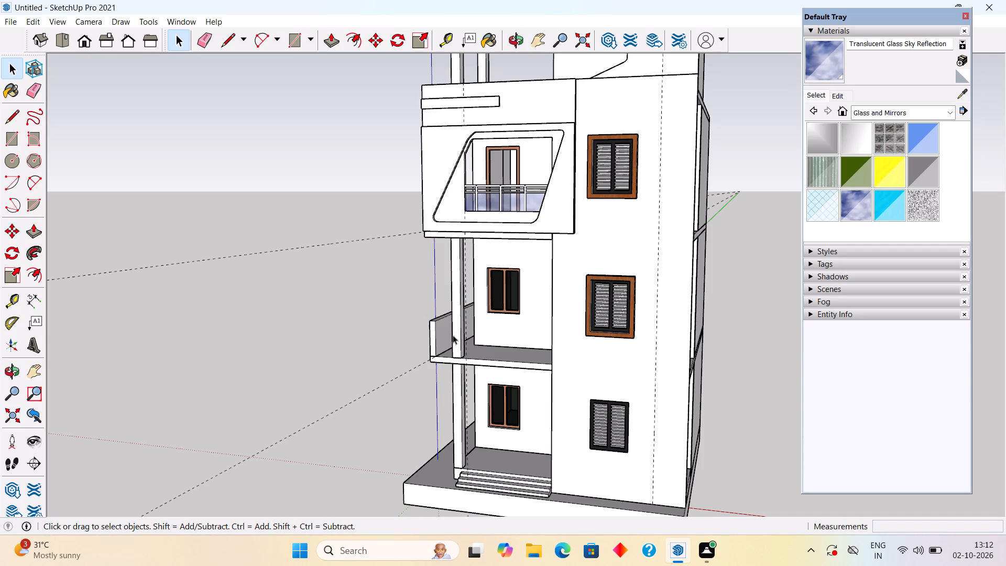
pyautogui.moveTo(456, 343); pyautogui.dragTo(537, 359, button='middle')
pyautogui.moveTo(479, 363); pyautogui.dragTo(526, 356, button='middle')
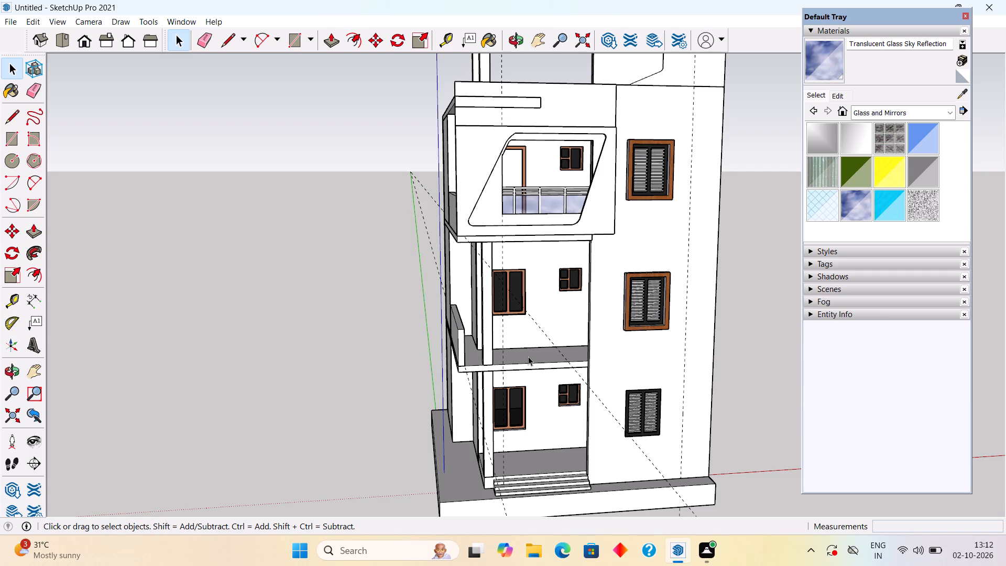
pyautogui.scroll(2, 499, 202)
pyautogui.moveTo(505, 210); pyautogui.dragTo(512, 254, button='middle')
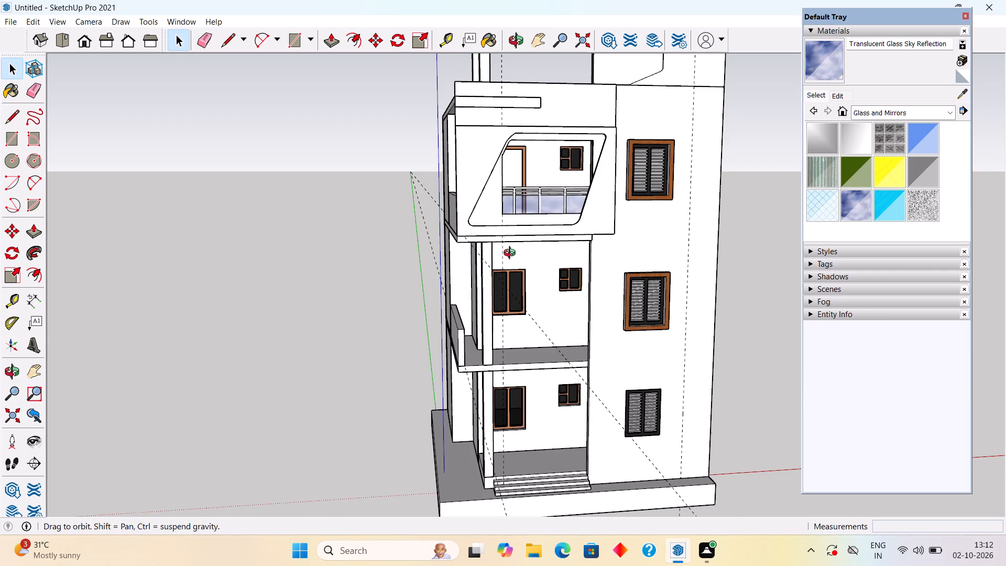
pyautogui.moveTo(512, 254); pyautogui.dragTo(512, 257, button='middle')
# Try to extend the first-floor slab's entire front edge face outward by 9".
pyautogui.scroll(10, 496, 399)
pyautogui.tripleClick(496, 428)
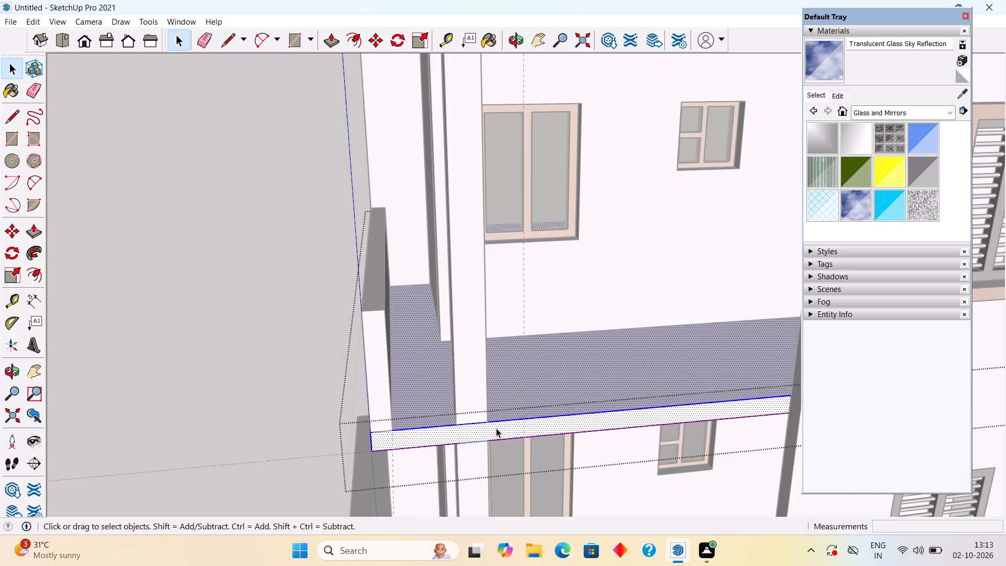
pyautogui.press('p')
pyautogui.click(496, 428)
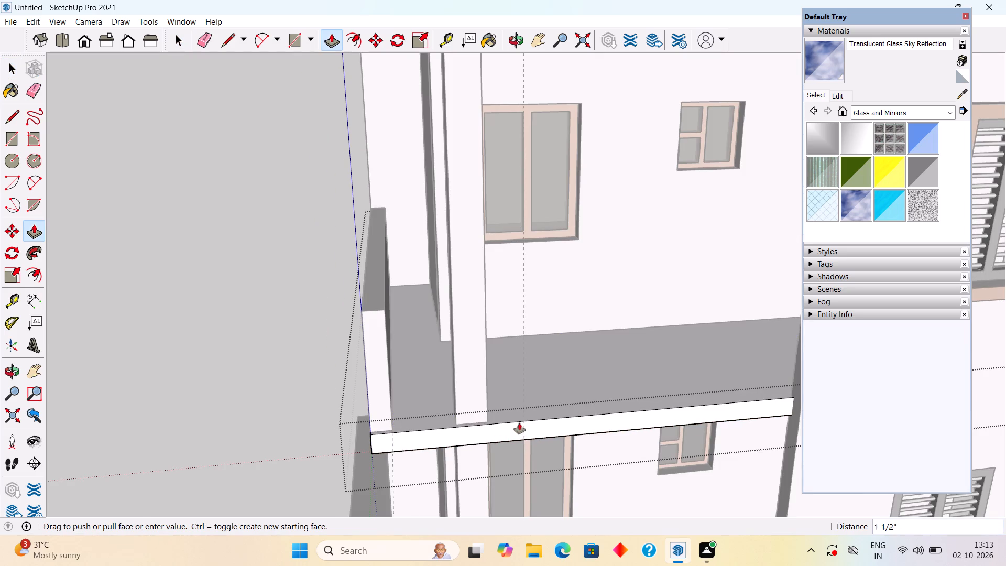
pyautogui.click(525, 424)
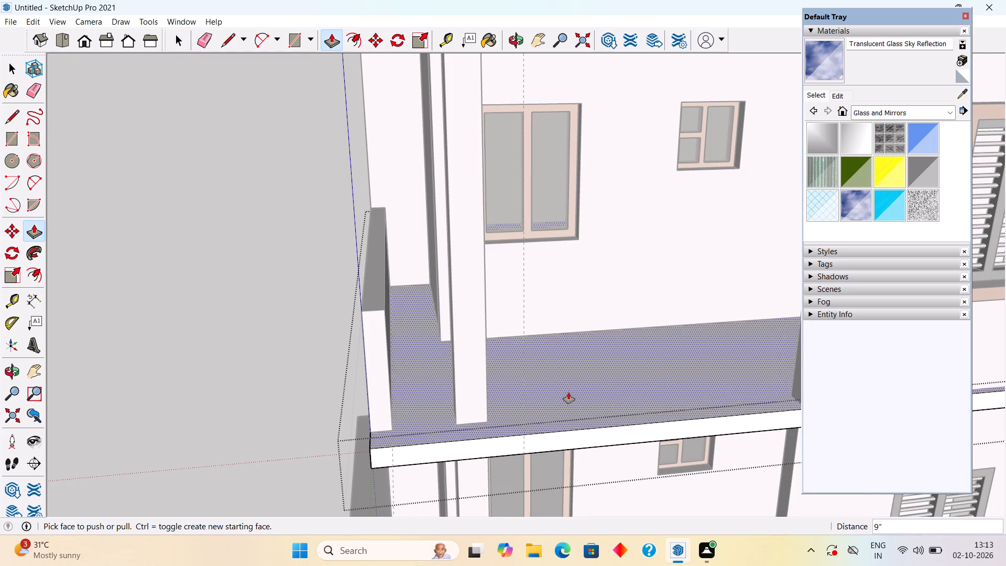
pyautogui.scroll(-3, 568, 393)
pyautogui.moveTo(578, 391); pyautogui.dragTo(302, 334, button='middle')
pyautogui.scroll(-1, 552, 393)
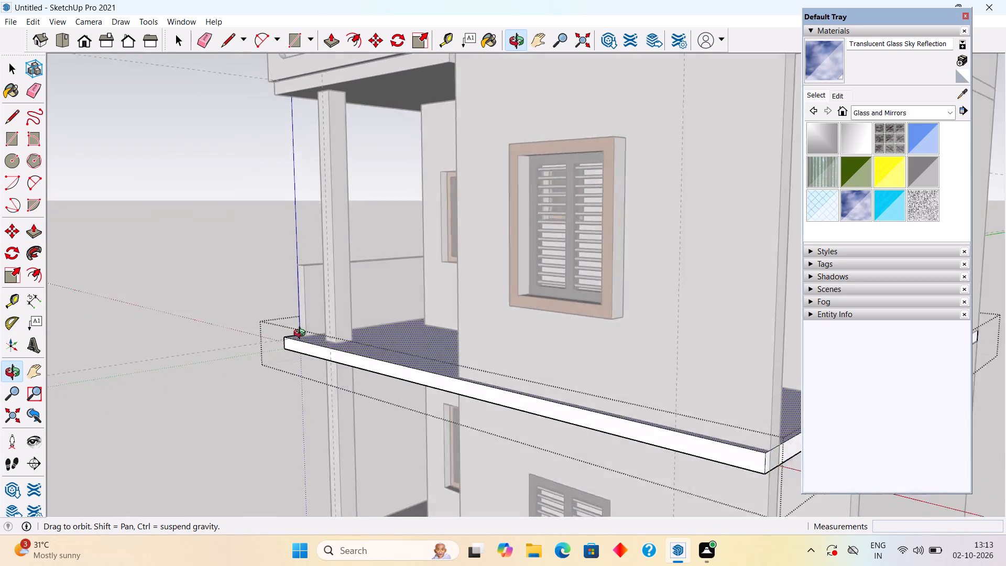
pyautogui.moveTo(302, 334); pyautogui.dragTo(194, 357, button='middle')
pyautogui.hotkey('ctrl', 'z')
# Inside the first-floor slab group, draw a 6" vertical line splitting its front edge face where the balcony meets the louvered-window wall.
pyautogui.moveTo(391, 385); pyautogui.dragTo(447, 376, button='middle')
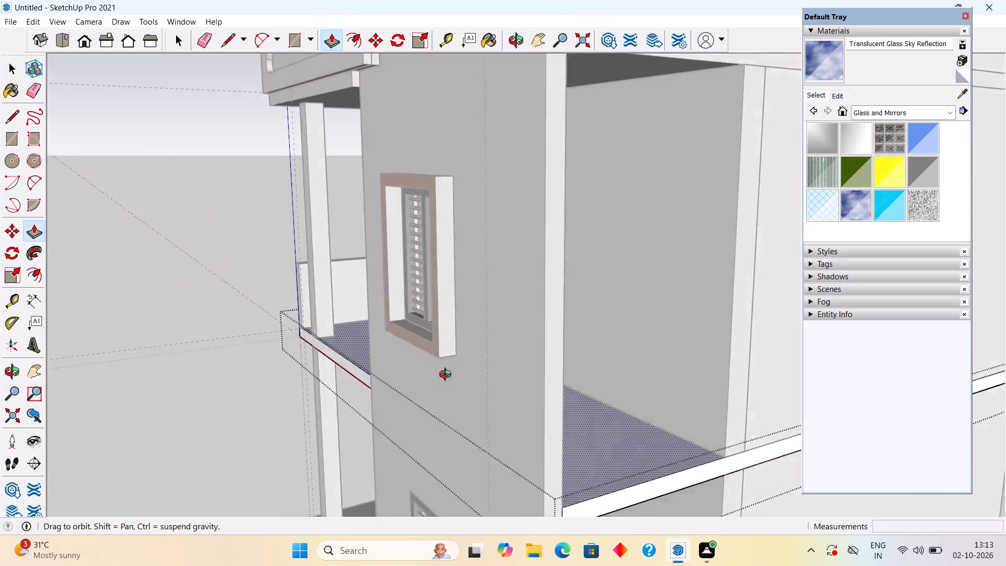
pyautogui.moveTo(447, 376); pyautogui.dragTo(634, 373, button='middle')
pyautogui.moveTo(447, 330); pyautogui.dragTo(637, 383, button='middle')
pyautogui.scroll(2, 705, 411)
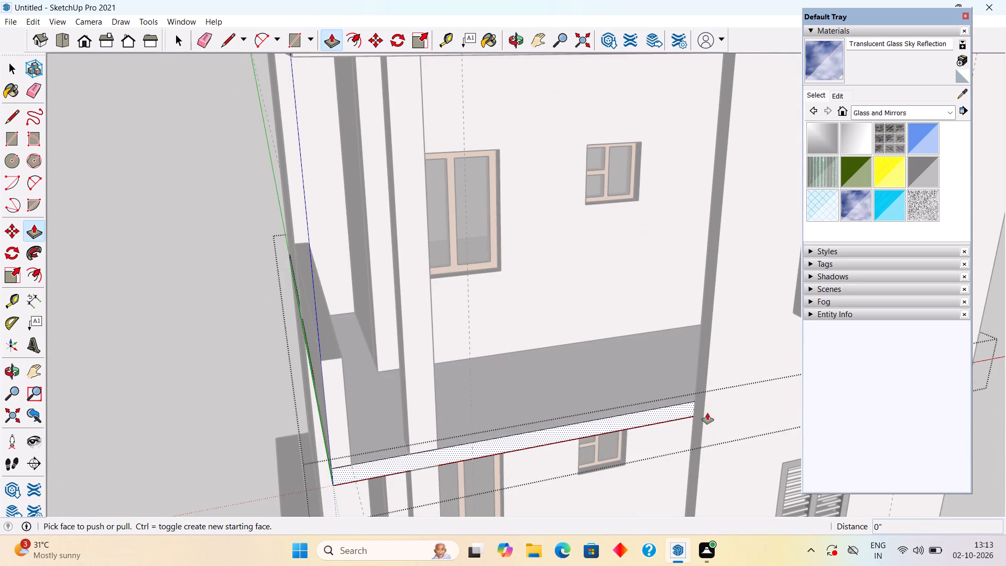
pyautogui.press('space')
pyautogui.moveTo(655, 383); pyautogui.dragTo(623, 314, button='middle')
pyautogui.scroll(1, 661, 360)
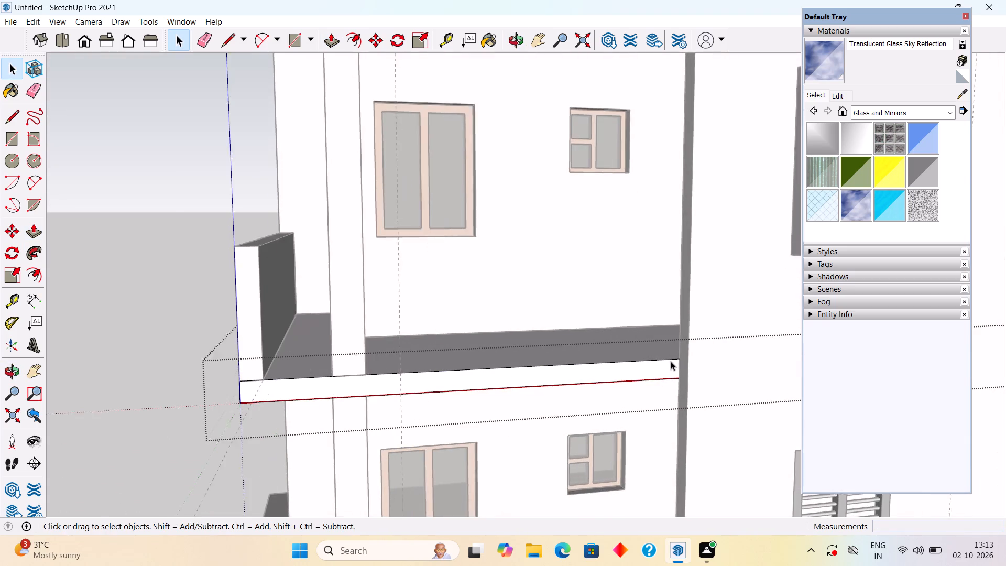
pyautogui.scroll(1, 671, 361)
pyautogui.moveTo(684, 362); pyautogui.dragTo(621, 348, button='middle')
pyautogui.scroll(1, 628, 347)
pyautogui.doubleClick(613, 368)
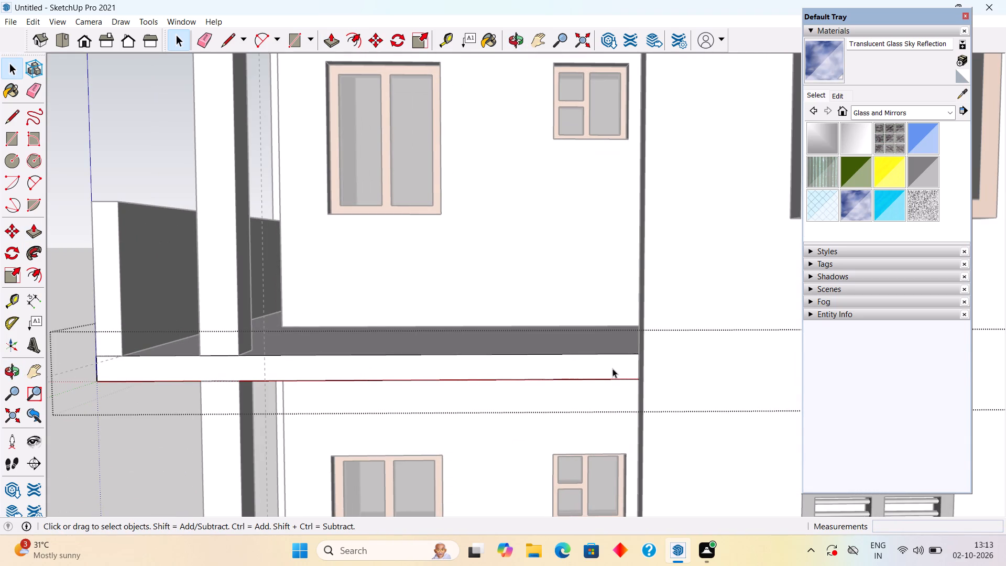
pyautogui.scroll(7, 628, 358)
pyautogui.click(661, 361)
pyautogui.press('l')
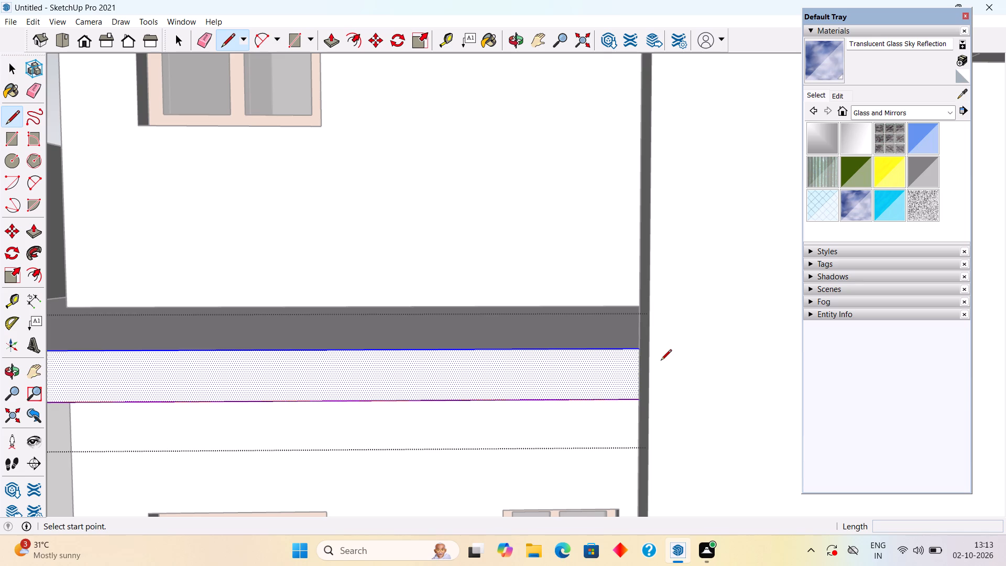
pyautogui.press('l')
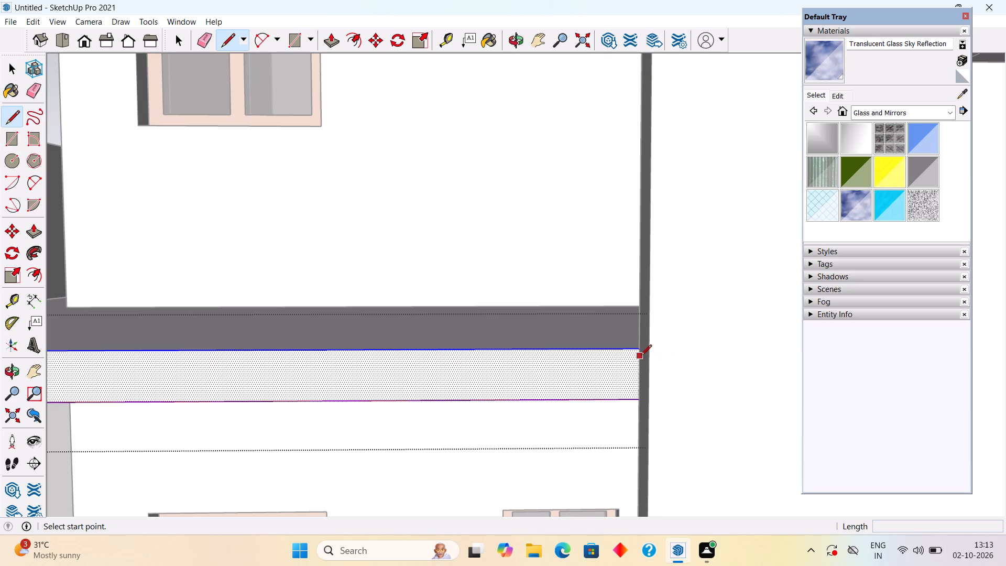
pyautogui.click(641, 351)
pyautogui.click(636, 399)
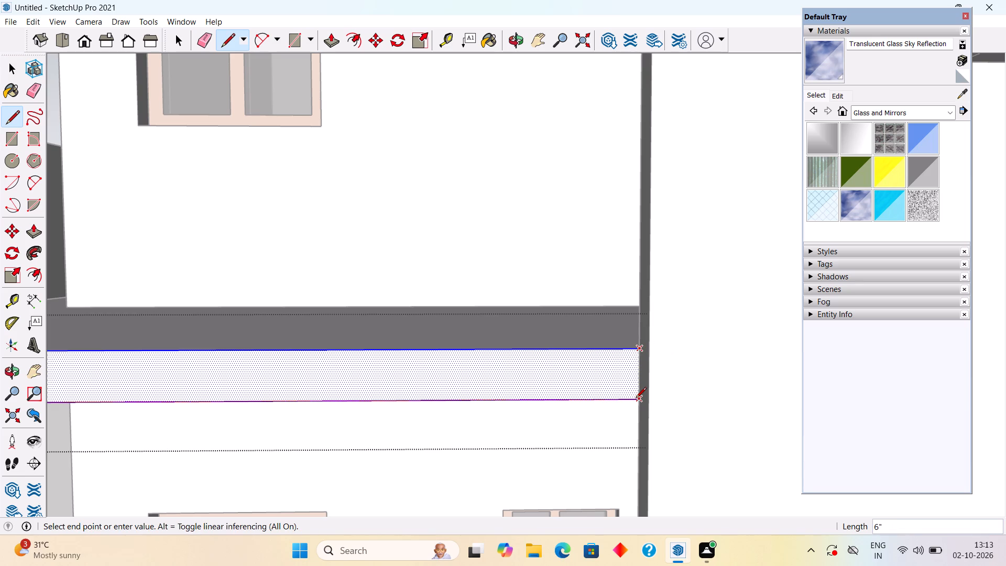
pyautogui.press('space')
# Extend only the balcony portion of the first-floor slab's front edge outward by 9" and close the slab group.
pyautogui.click(597, 379)
pyautogui.press('p')
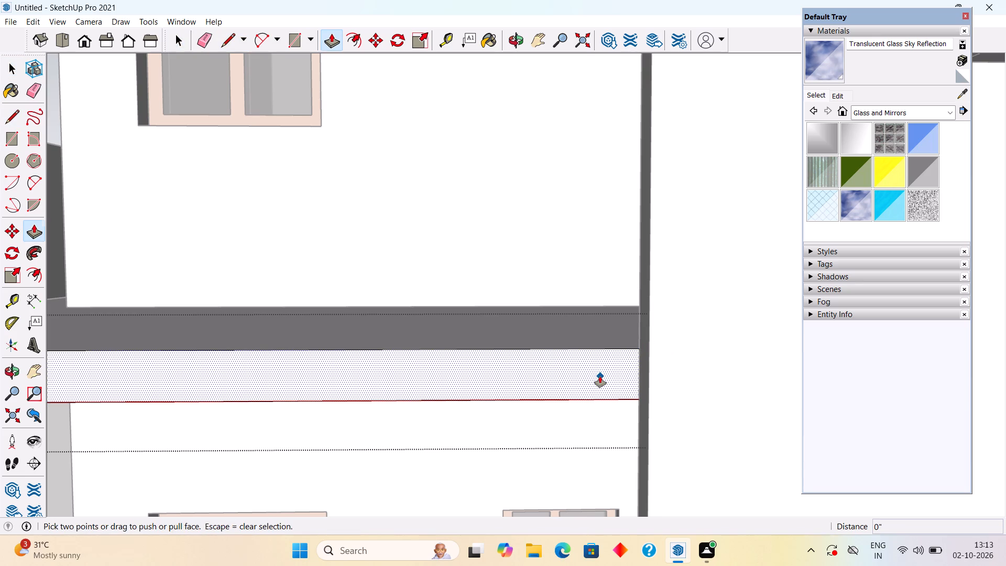
pyautogui.click(600, 376)
pyautogui.scroll(-8, 611, 374)
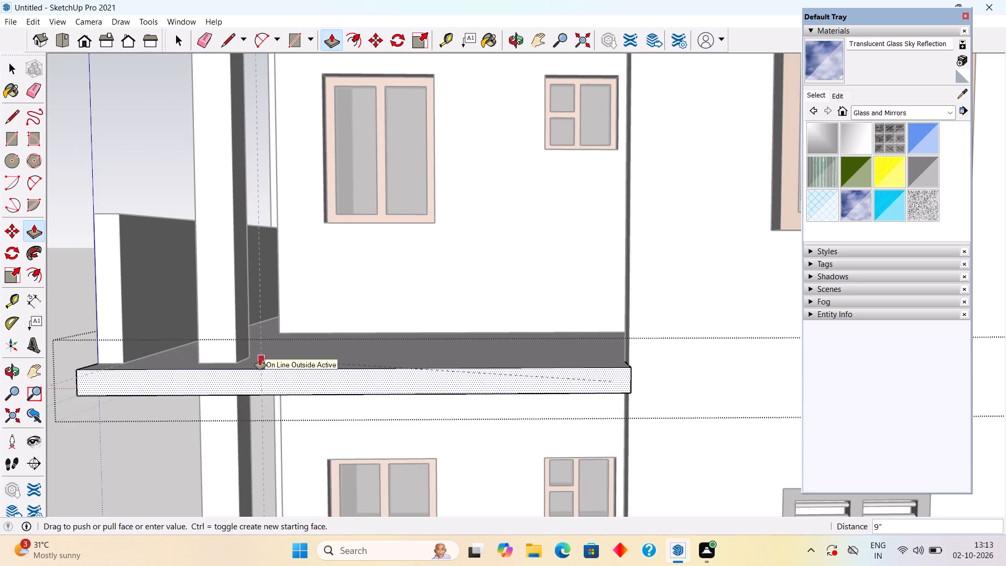
pyautogui.click(260, 358)
pyautogui.press('space')
pyautogui.scroll(-8, 260, 358)
pyautogui.moveTo(261, 359); pyautogui.dragTo(342, 420, button='middle')
pyautogui.scroll(-1, 342, 420)
pyautogui.click(198, 389)
# Place a guide 9" in from the first-floor balcony slab's front edge, aligned with the end of the side parapet.
pyautogui.moveTo(256, 355); pyautogui.dragTo(256, 387, button='middle')
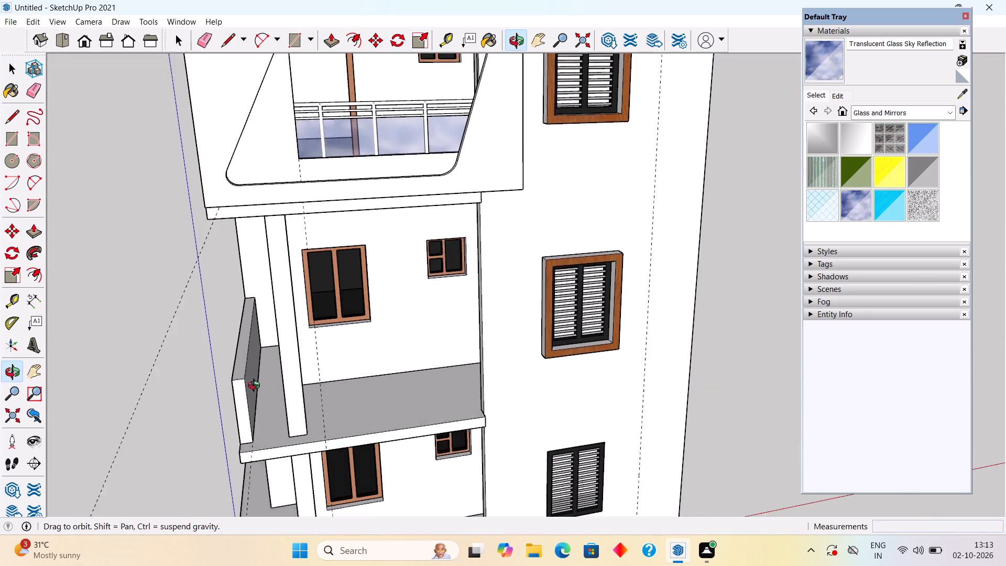
pyautogui.moveTo(256, 387); pyautogui.dragTo(253, 400, button='middle')
pyautogui.press('space')
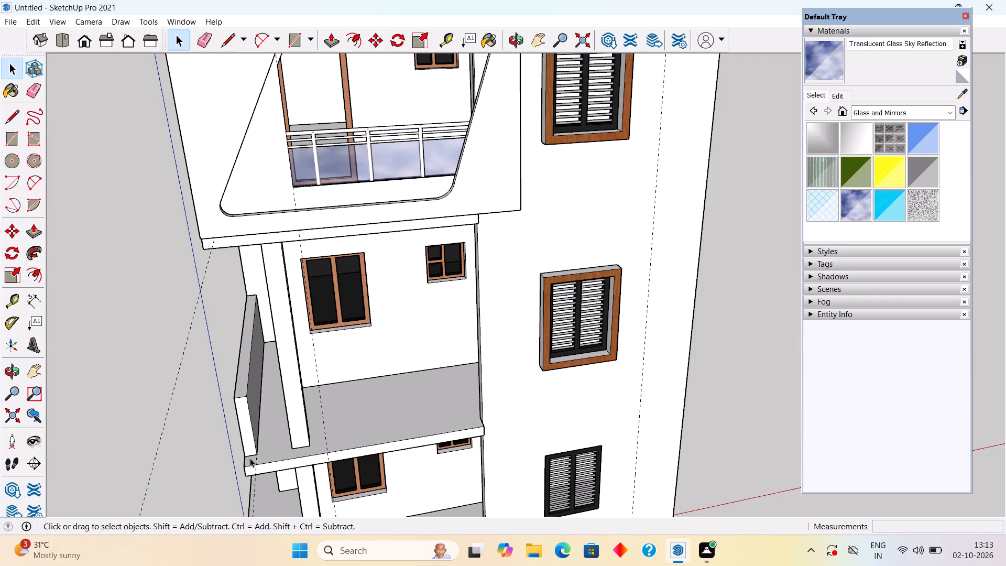
pyautogui.scroll(8, 250, 458)
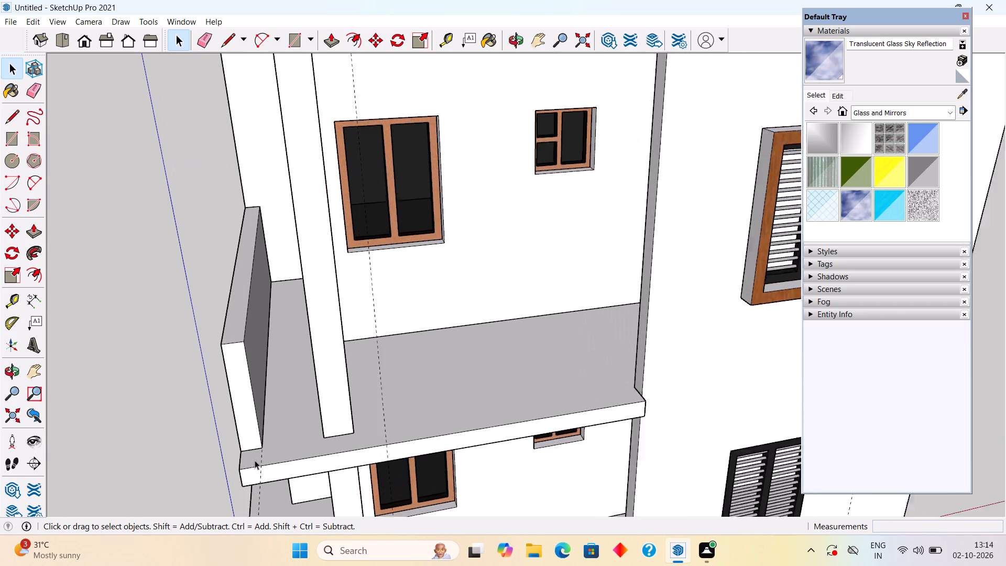
pyautogui.scroll(1, 255, 460)
pyautogui.press('t')
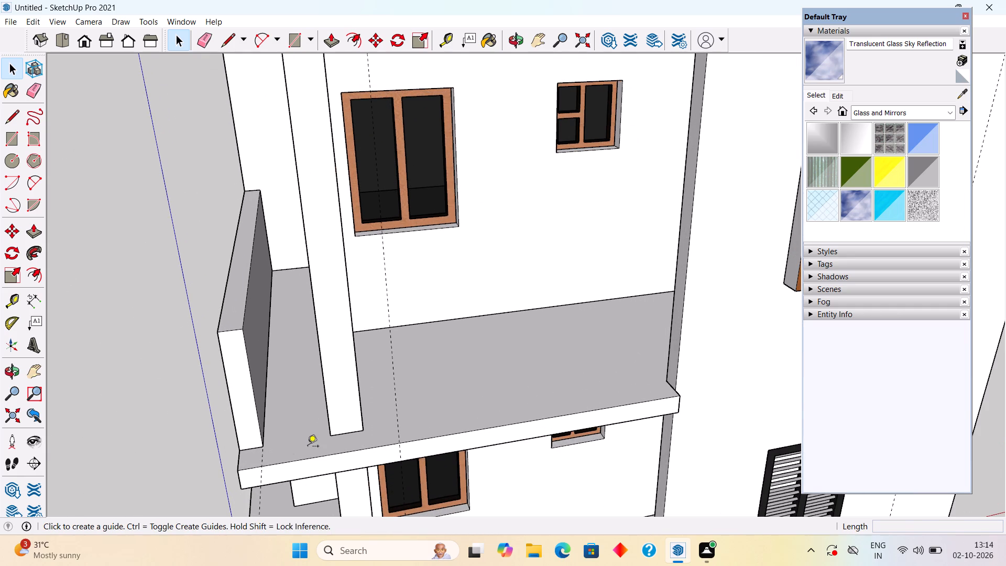
pyautogui.click(312, 461)
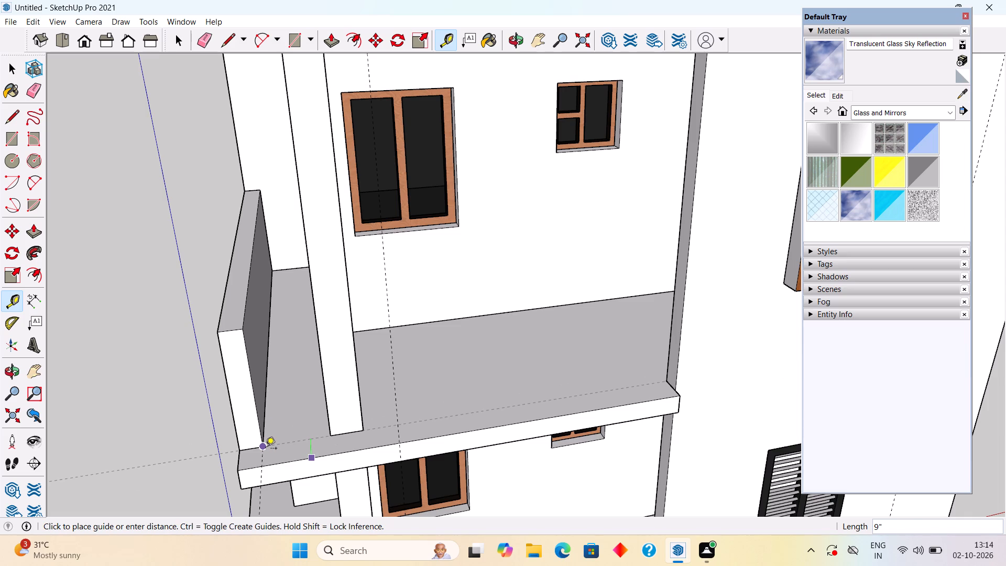
pyautogui.click(266, 449)
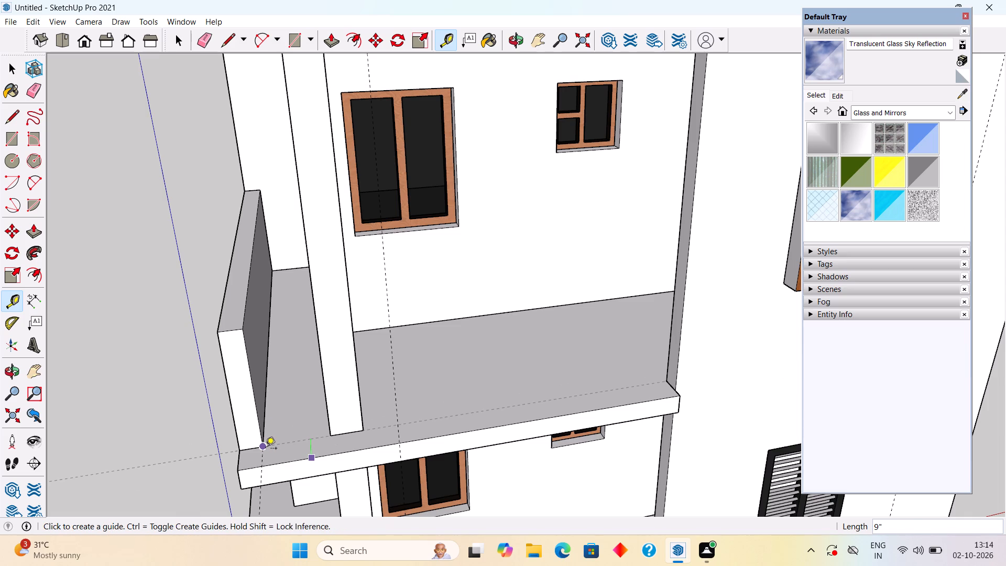
pyautogui.press('space')
# Draw a 10' 7 1/2" by 9" rectangle along the first-floor balcony's front edge, between the guide and the slab edge.
pyautogui.press('r')
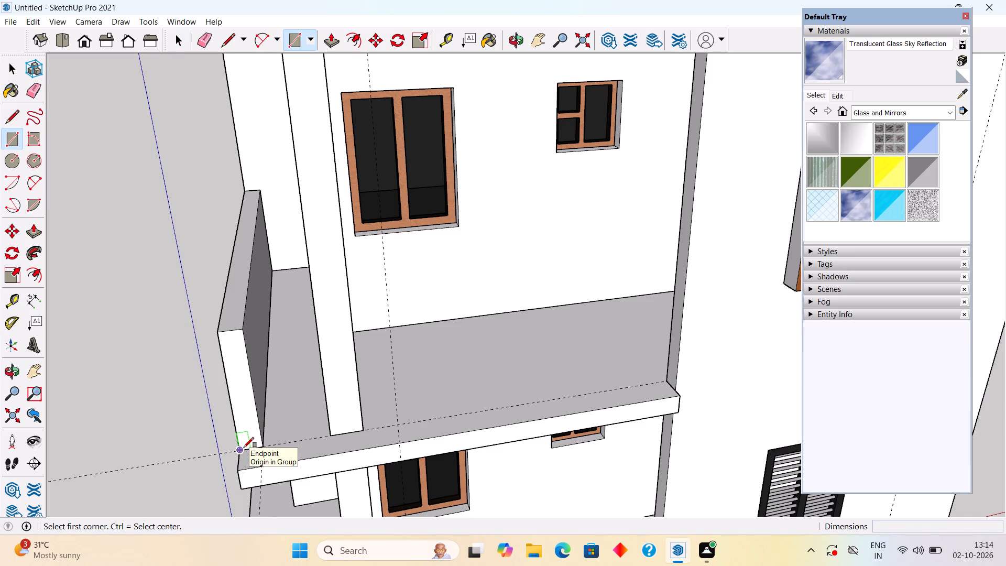
pyautogui.click(244, 448)
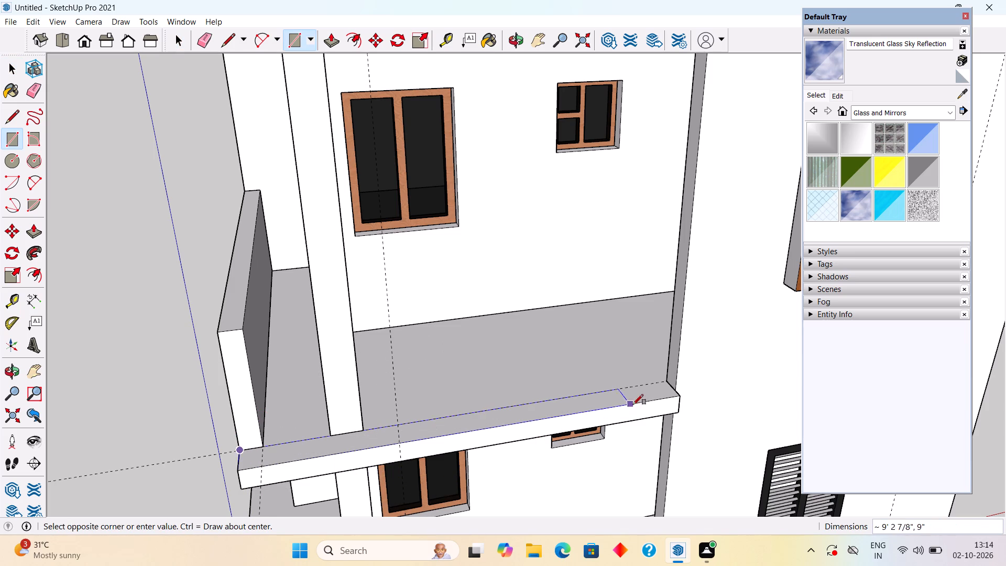
pyautogui.click(677, 400)
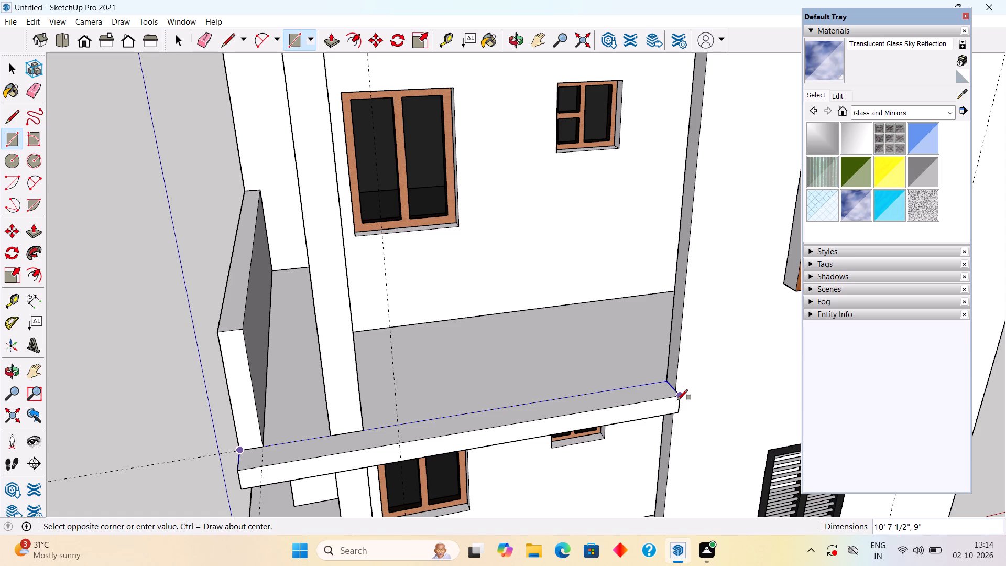
pyautogui.press('space')
# Raise the front strip of the first-floor balcony by 1' into a low parapet.
pyautogui.press('p')
pyautogui.click(649, 387)
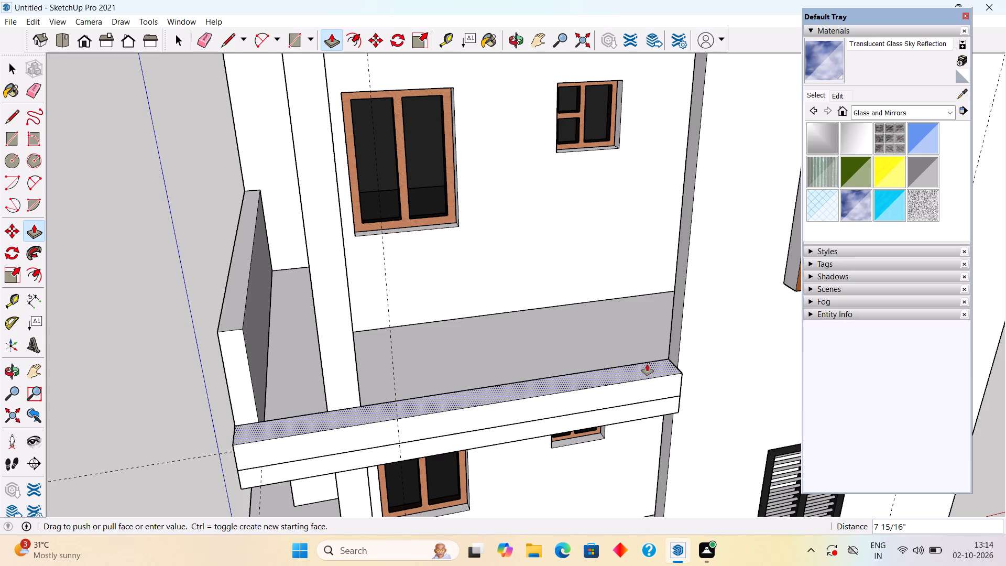
pyautogui.write("1'")
pyautogui.press('Return')
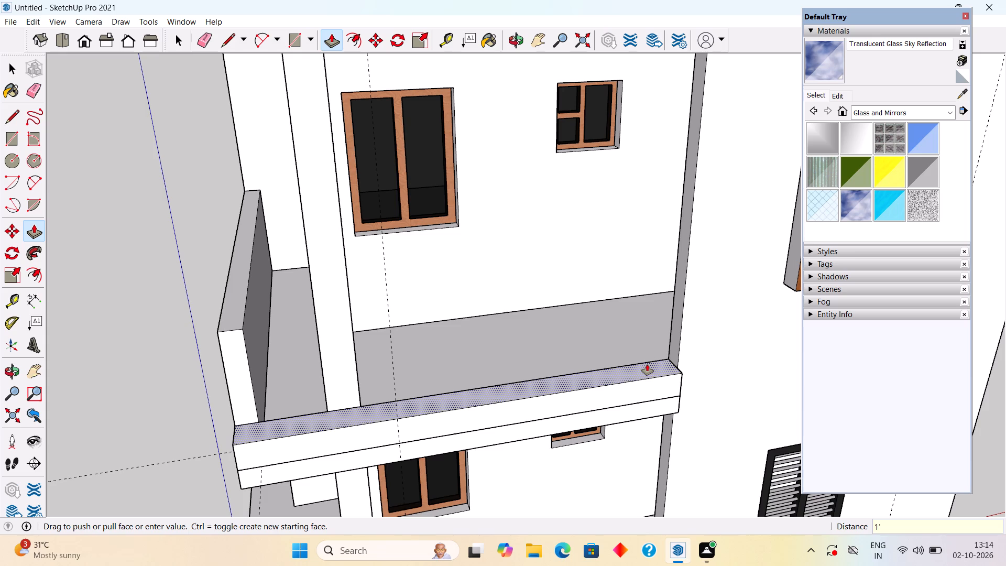
pyautogui.press('space')
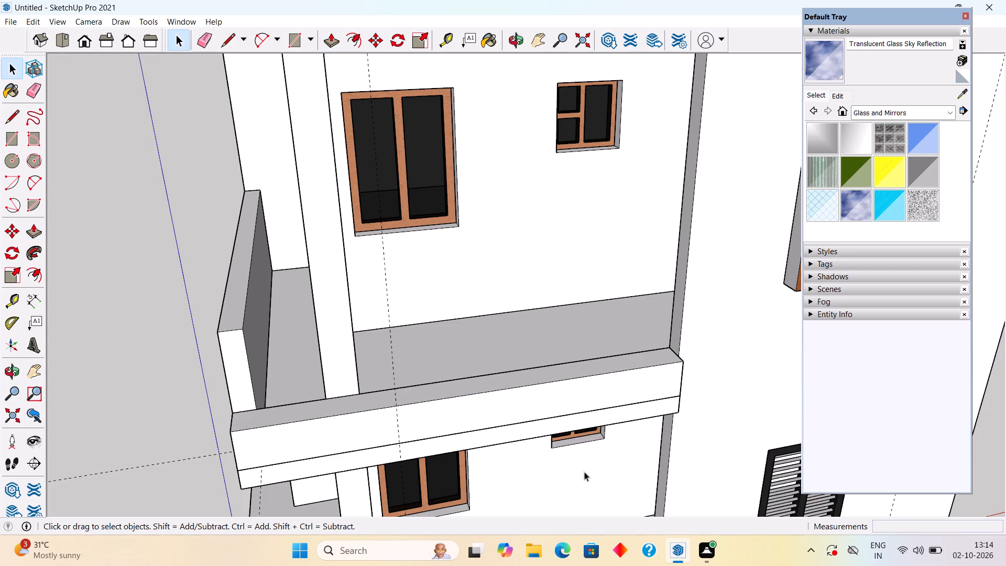
# Examine the new low front parapet against the side parapet and the upper balcony frame.
pyautogui.moveTo(554, 409); pyautogui.dragTo(504, 302, button='middle')
pyautogui.scroll(-7, 504, 302)
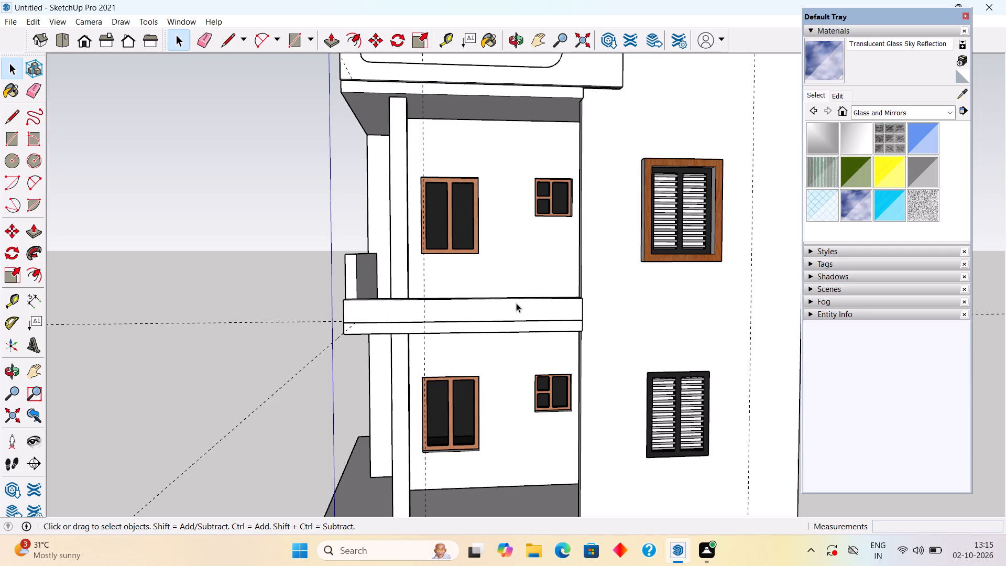
pyautogui.moveTo(468, 283); pyautogui.dragTo(498, 357, button='middle')
pyautogui.moveTo(398, 325); pyautogui.dragTo(384, 346, button='middle')
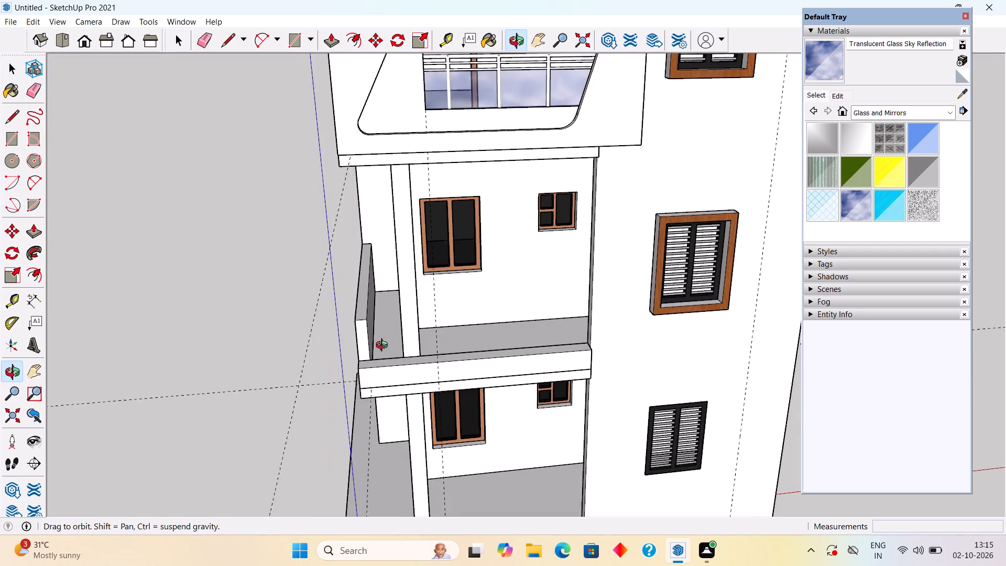
pyautogui.moveTo(384, 346); pyautogui.dragTo(384, 357, button='middle')
pyautogui.scroll(2, 417, 366)
pyautogui.scroll(-4, 417, 365)
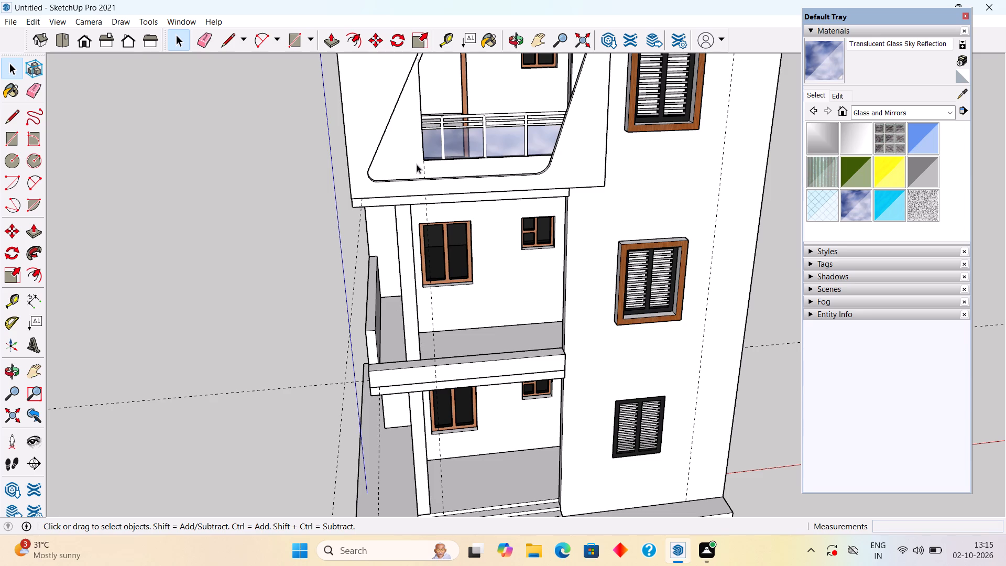
# Examine the facade's balconies, columns and parapets from the front and the side.
pyautogui.scroll(-2, 422, 157)
pyautogui.moveTo(412, 155); pyautogui.dragTo(76, 251, button='middle')
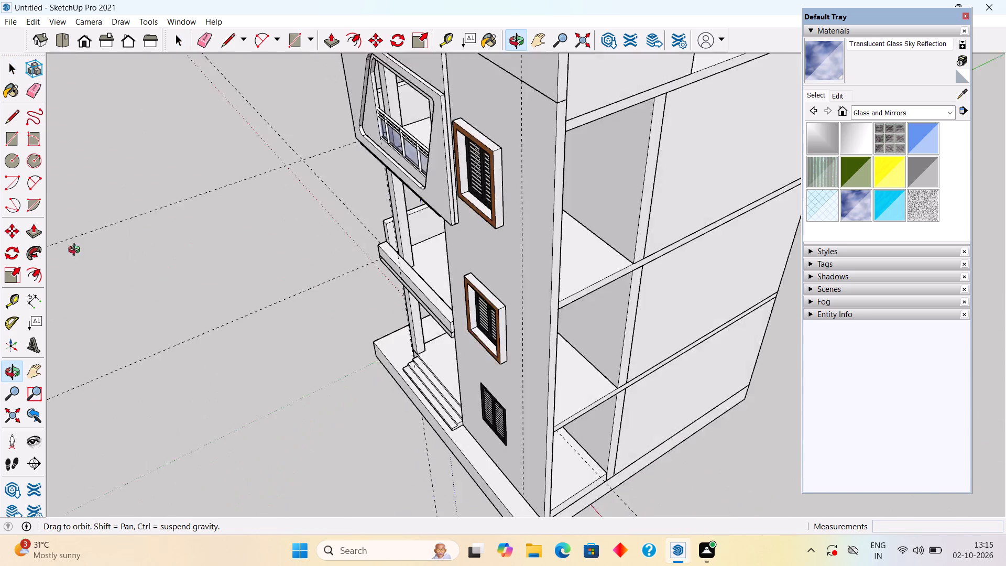
pyautogui.moveTo(76, 251); pyautogui.dragTo(400, 178, button='middle')
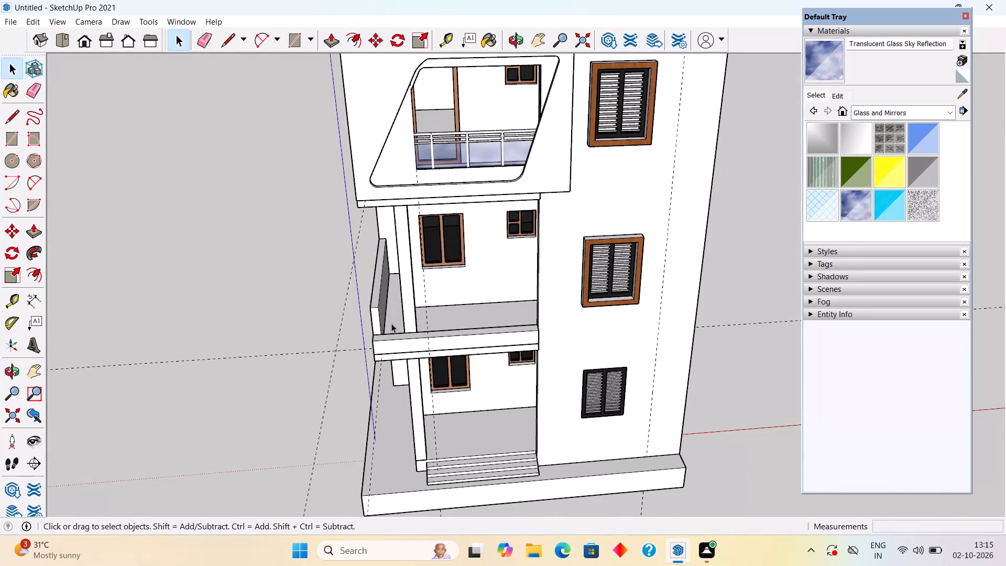
pyautogui.scroll(2, 424, 338)
pyautogui.moveTo(420, 330); pyautogui.dragTo(194, 346, button='middle')
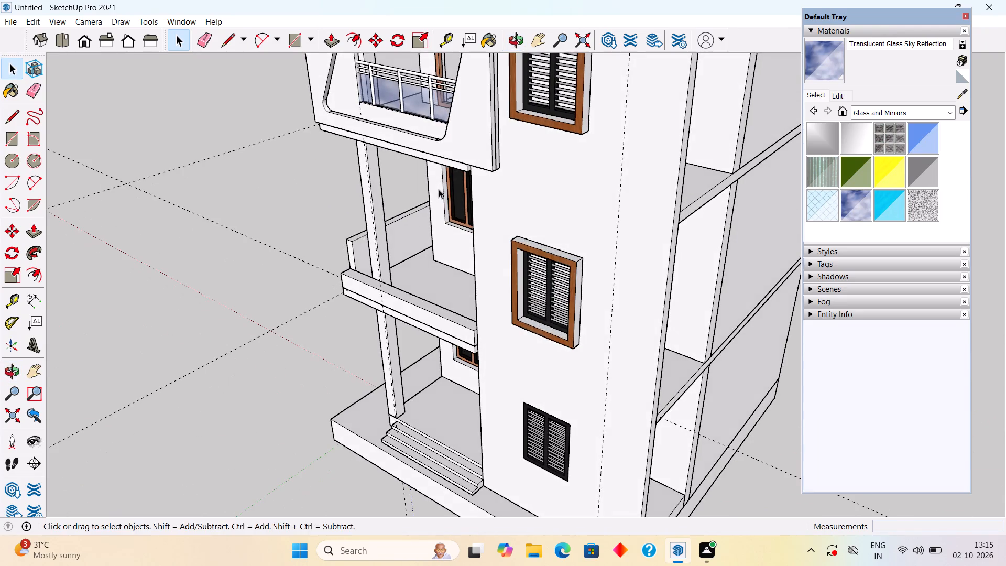
pyautogui.moveTo(438, 185); pyautogui.dragTo(277, 275, button='middle')
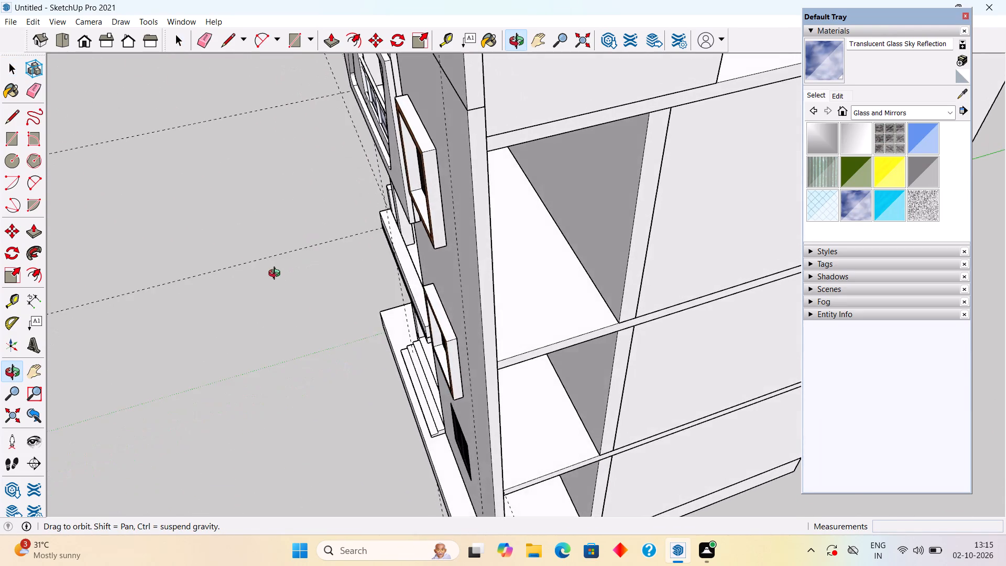
pyautogui.moveTo(277, 275); pyautogui.dragTo(491, 231, button='middle')
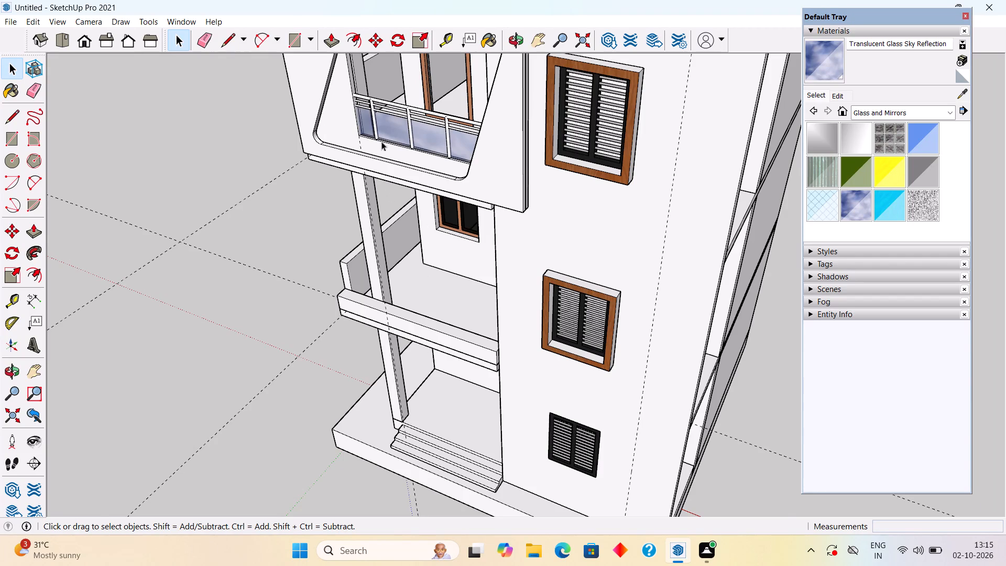
pyautogui.scroll(-6, 375, 115)
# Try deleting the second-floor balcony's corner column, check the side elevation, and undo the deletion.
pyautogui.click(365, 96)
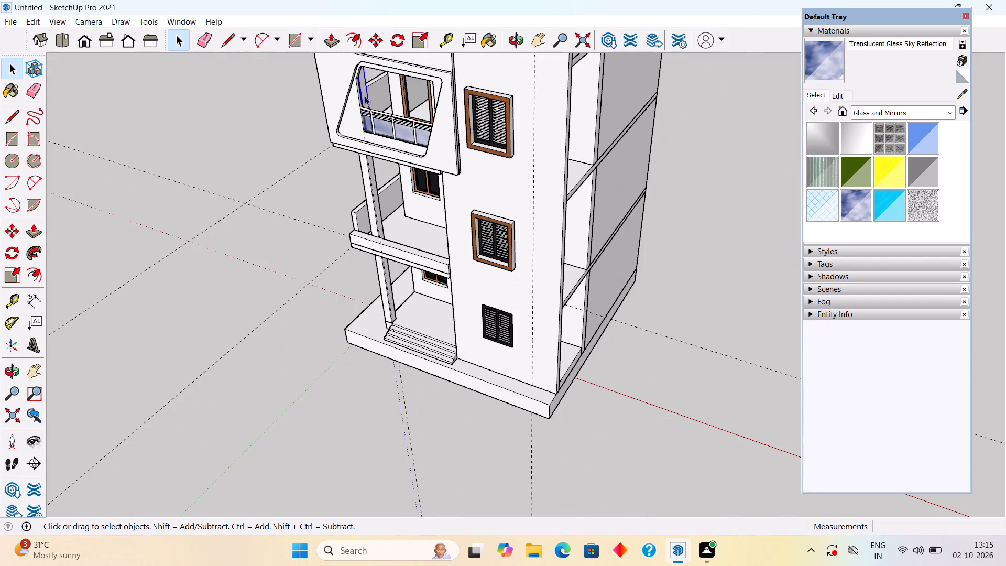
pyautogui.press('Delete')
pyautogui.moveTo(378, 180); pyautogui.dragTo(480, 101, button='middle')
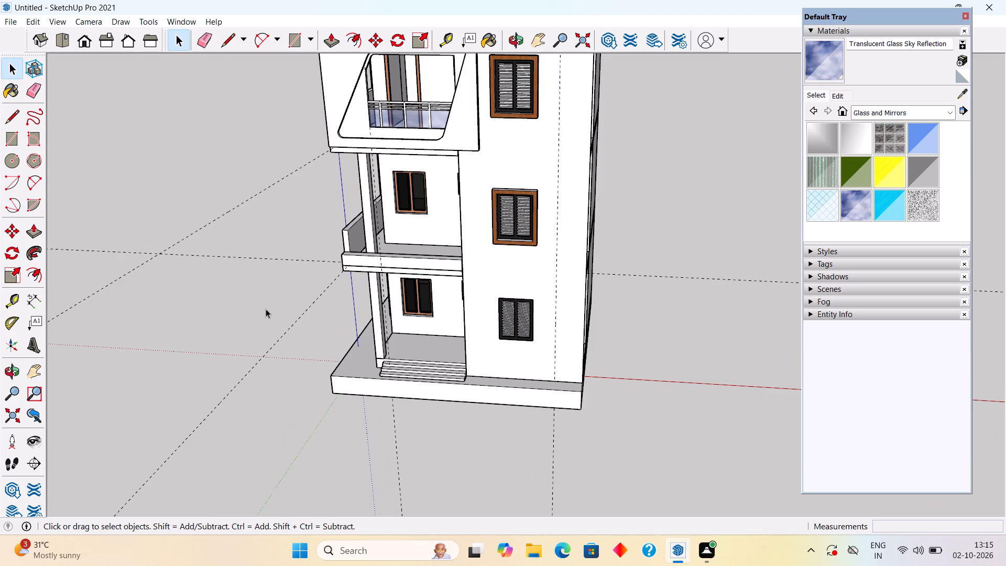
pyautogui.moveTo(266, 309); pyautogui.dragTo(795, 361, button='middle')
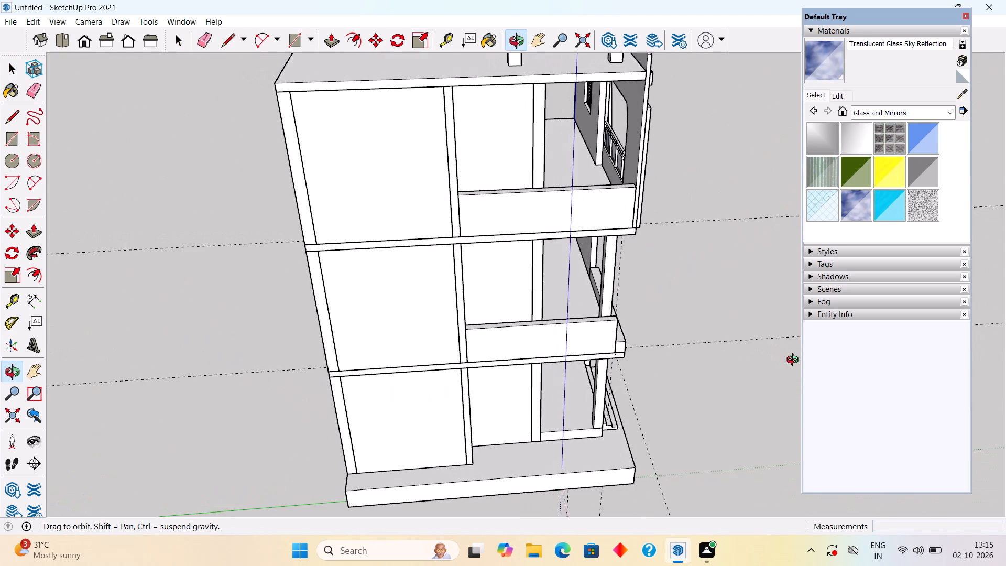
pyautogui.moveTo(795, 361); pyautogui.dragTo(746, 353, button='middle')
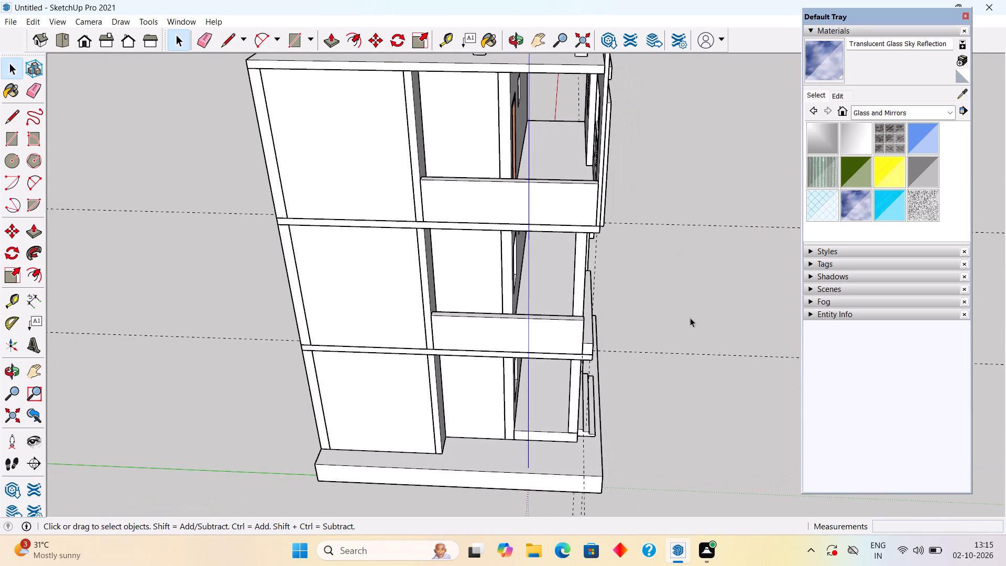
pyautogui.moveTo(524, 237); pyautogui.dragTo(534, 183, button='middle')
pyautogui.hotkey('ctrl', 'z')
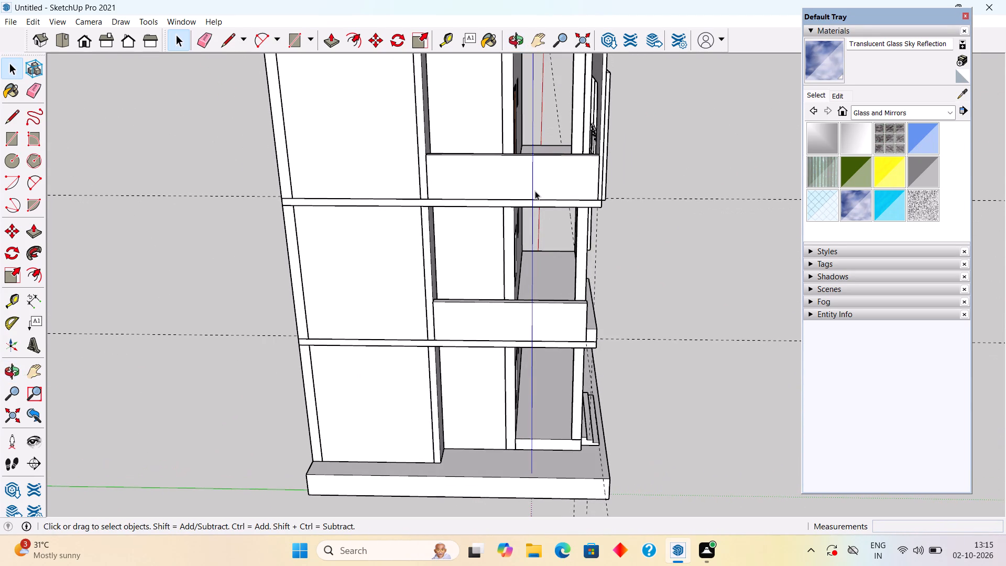
# Examine from the side how the balcony corner columns line up from storey to storey.
pyautogui.moveTo(569, 138); pyautogui.dragTo(659, 223, button='middle')
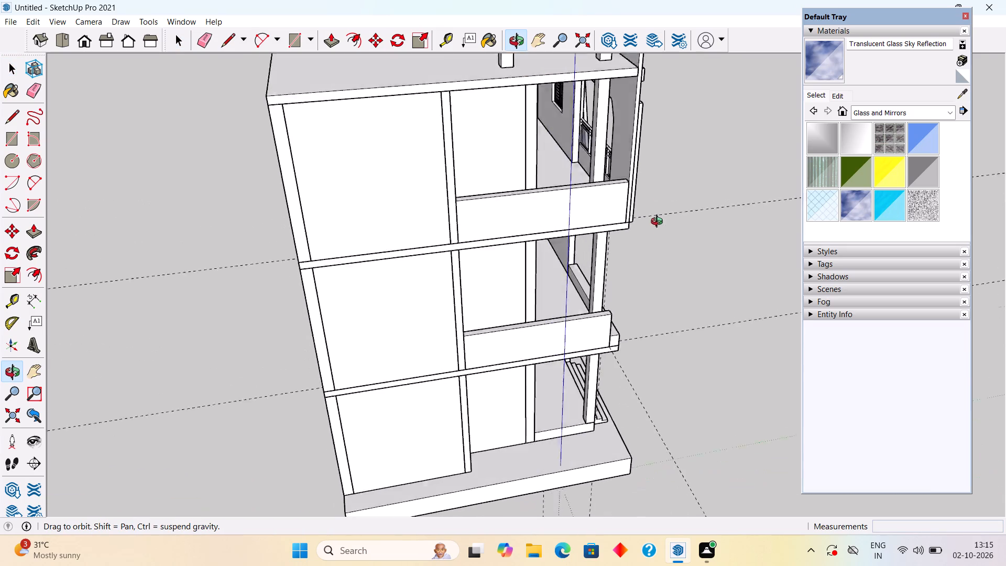
pyautogui.moveTo(659, 223); pyautogui.dragTo(550, 224, button='middle')
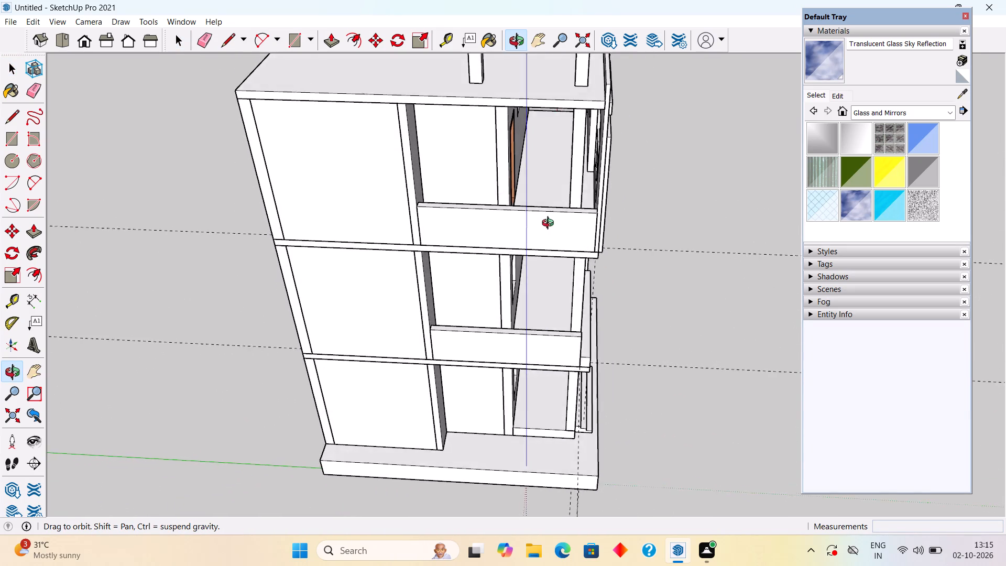
pyautogui.moveTo(550, 224); pyautogui.dragTo(529, 238, button='middle')
pyautogui.scroll(-2, 528, 238)
pyautogui.moveTo(594, 233); pyautogui.dragTo(575, 179, button='middle')
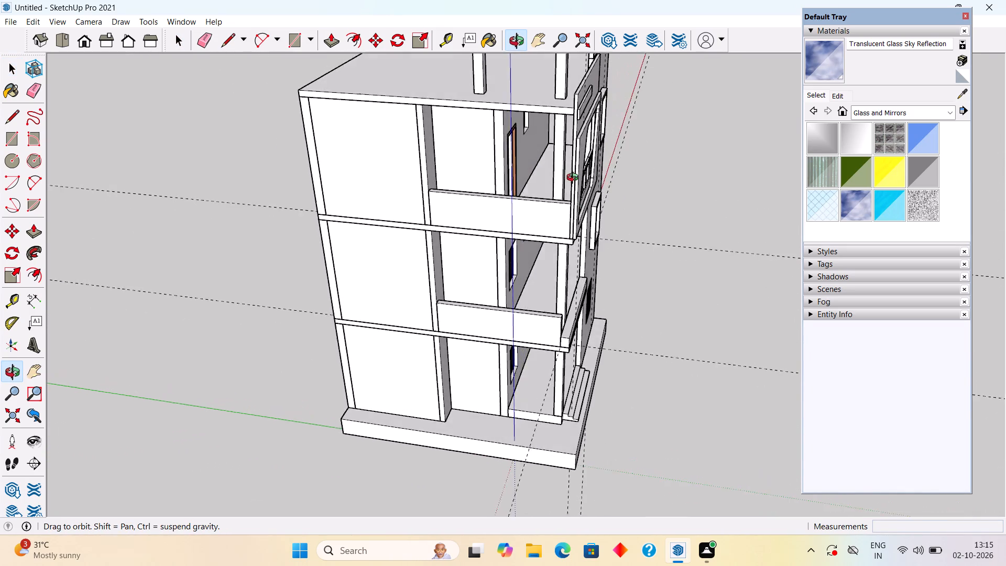
pyautogui.moveTo(575, 179); pyautogui.dragTo(583, 102, button='middle')
pyautogui.moveTo(572, 192); pyautogui.dragTo(635, 168, button='middle')
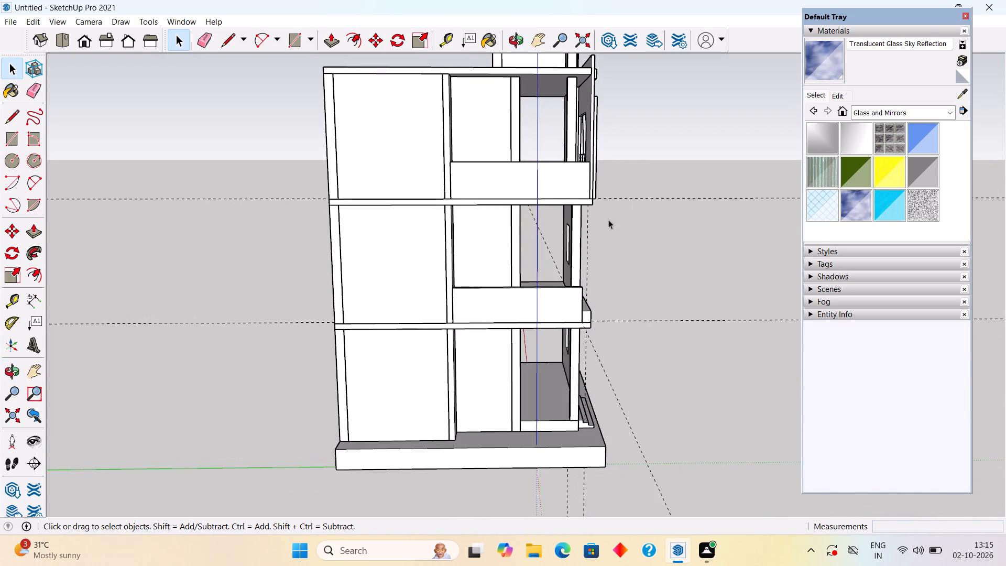
pyautogui.scroll(-4, 556, 143)
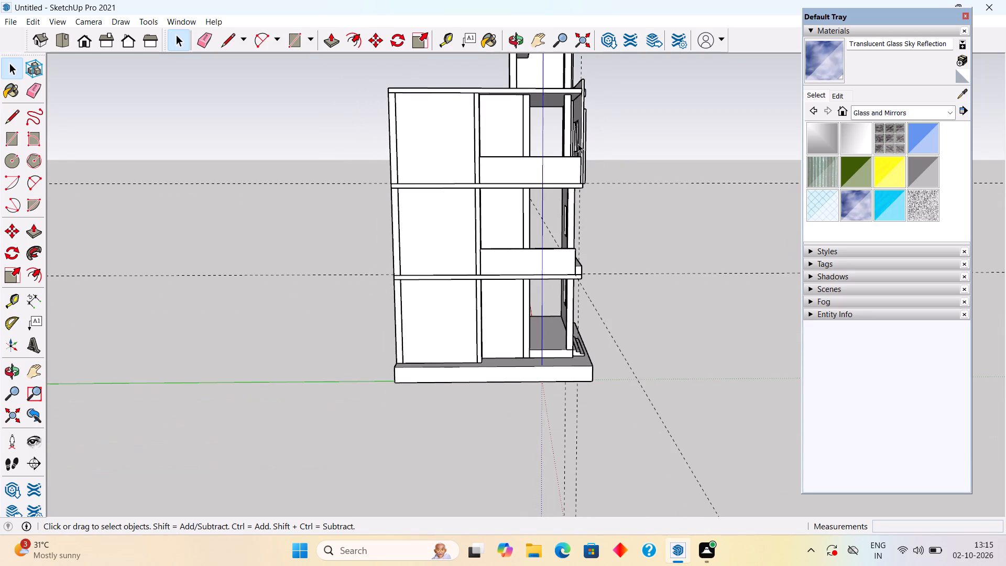
pyautogui.scroll(-4, 578, 144)
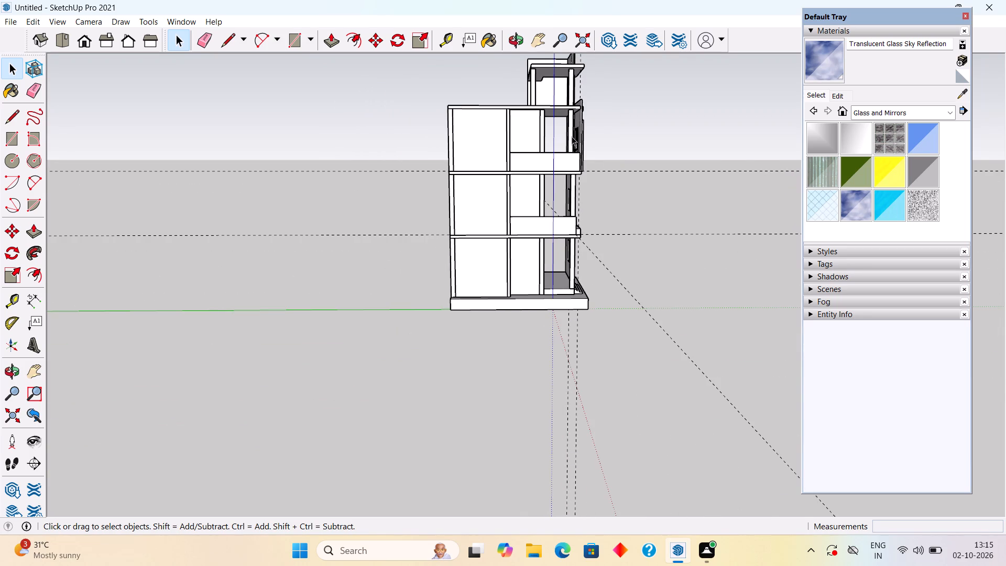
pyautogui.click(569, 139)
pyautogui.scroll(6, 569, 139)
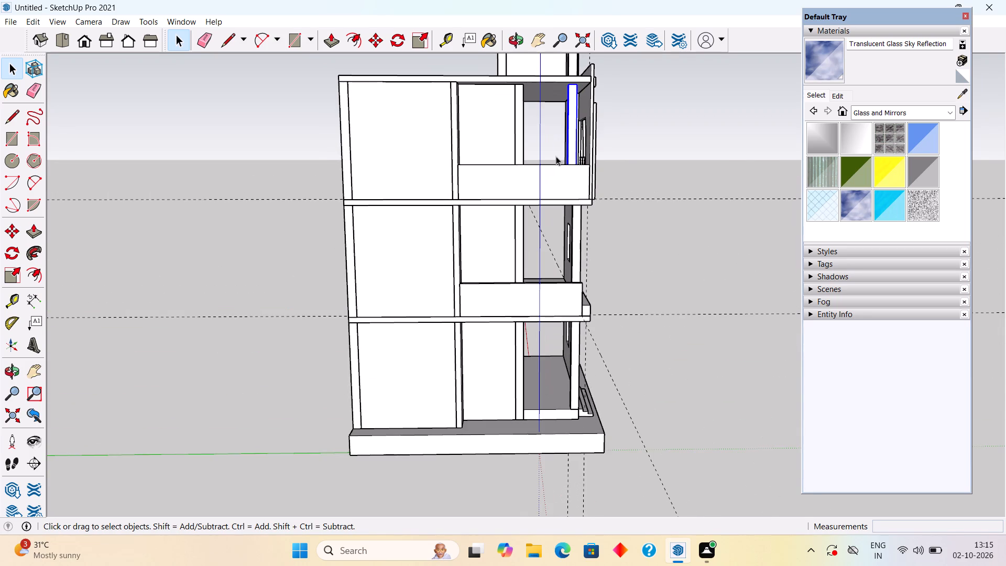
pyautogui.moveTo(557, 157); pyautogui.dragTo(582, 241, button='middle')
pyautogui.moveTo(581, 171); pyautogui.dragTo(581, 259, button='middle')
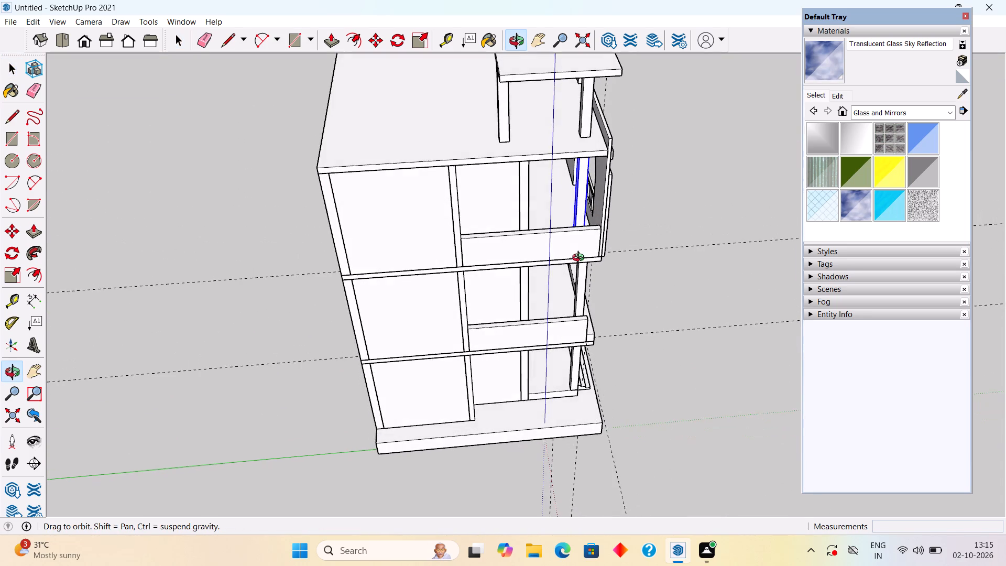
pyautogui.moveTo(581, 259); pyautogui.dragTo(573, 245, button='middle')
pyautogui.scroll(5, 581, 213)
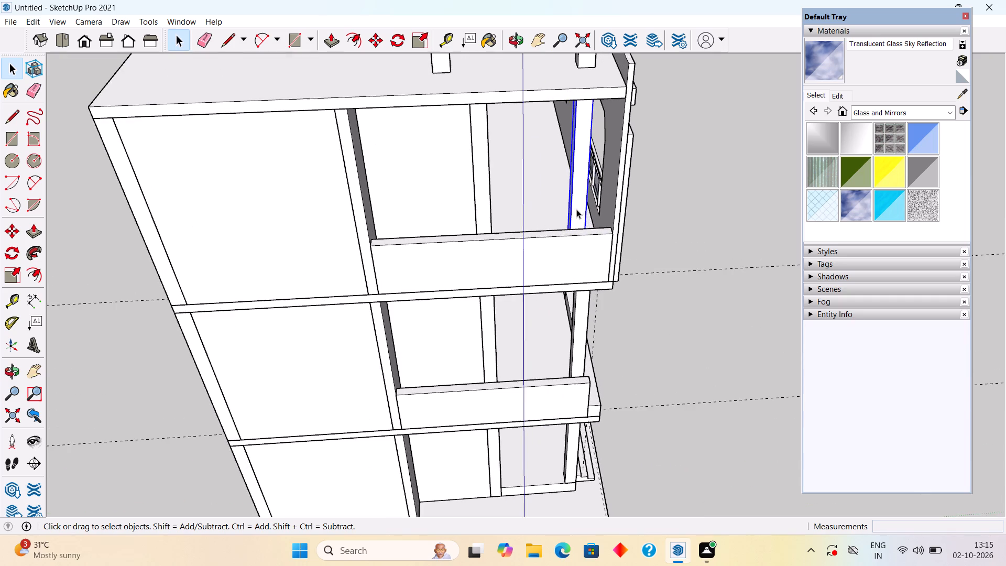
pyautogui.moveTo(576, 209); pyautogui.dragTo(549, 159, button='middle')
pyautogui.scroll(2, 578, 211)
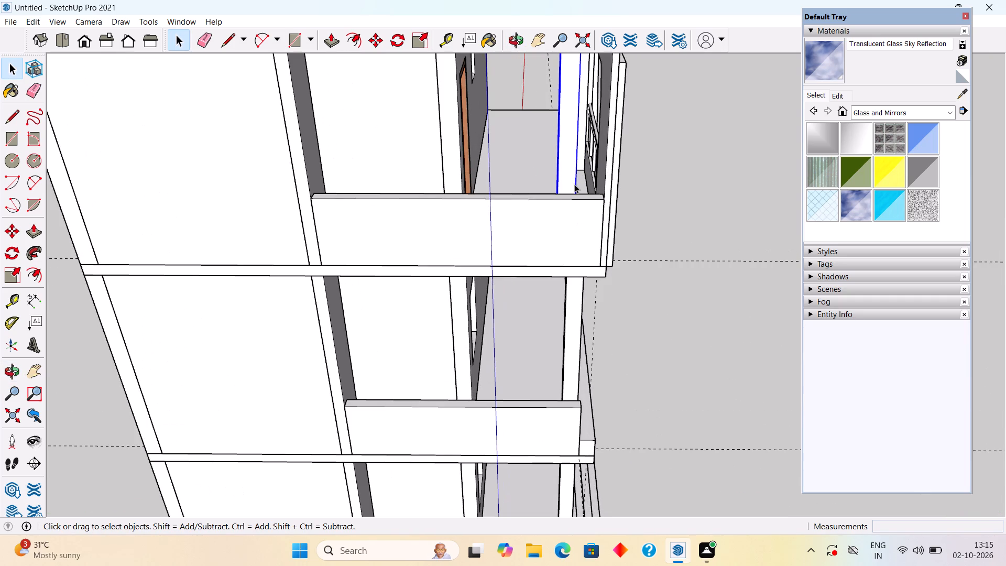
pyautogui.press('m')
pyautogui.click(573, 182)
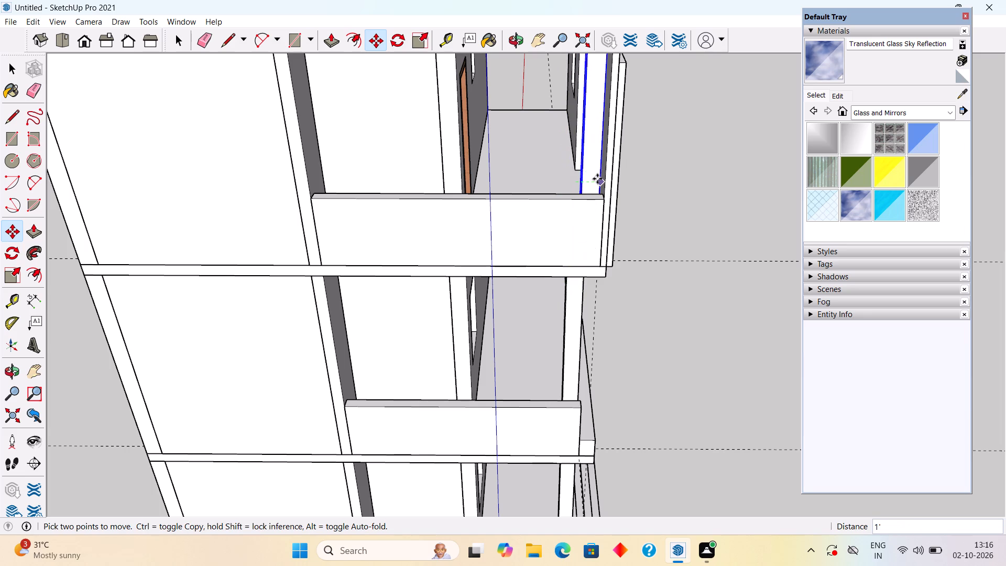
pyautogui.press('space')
# Place a vertical guide along the rear edge of the first-floor balcony's corner column.
pyautogui.moveTo(591, 182); pyautogui.dragTo(505, 183, button='middle')
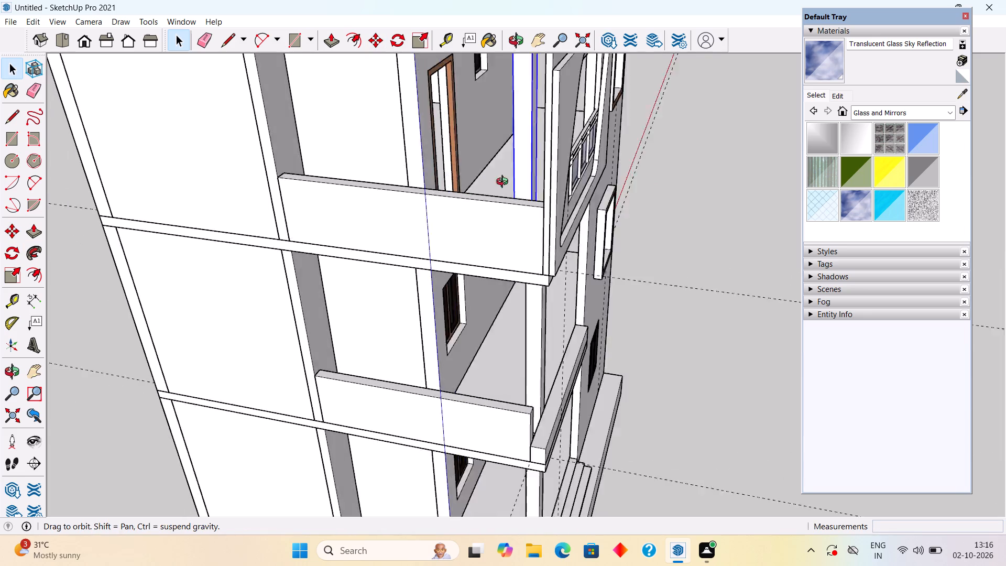
pyautogui.moveTo(505, 183); pyautogui.dragTo(420, 160, button='middle')
pyautogui.moveTo(469, 204); pyautogui.dragTo(582, 226, button='middle')
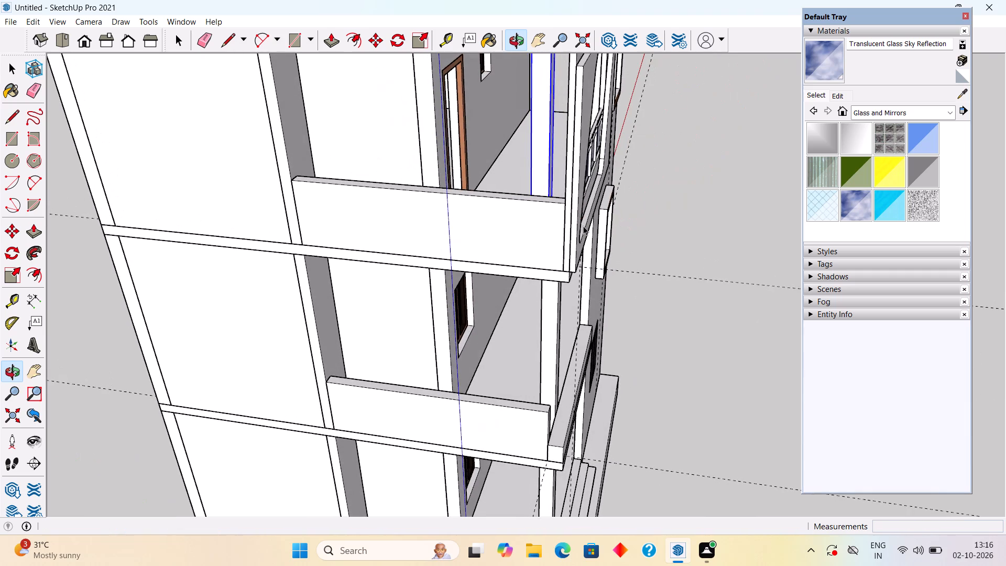
pyautogui.press('t')
pyautogui.click(540, 317)
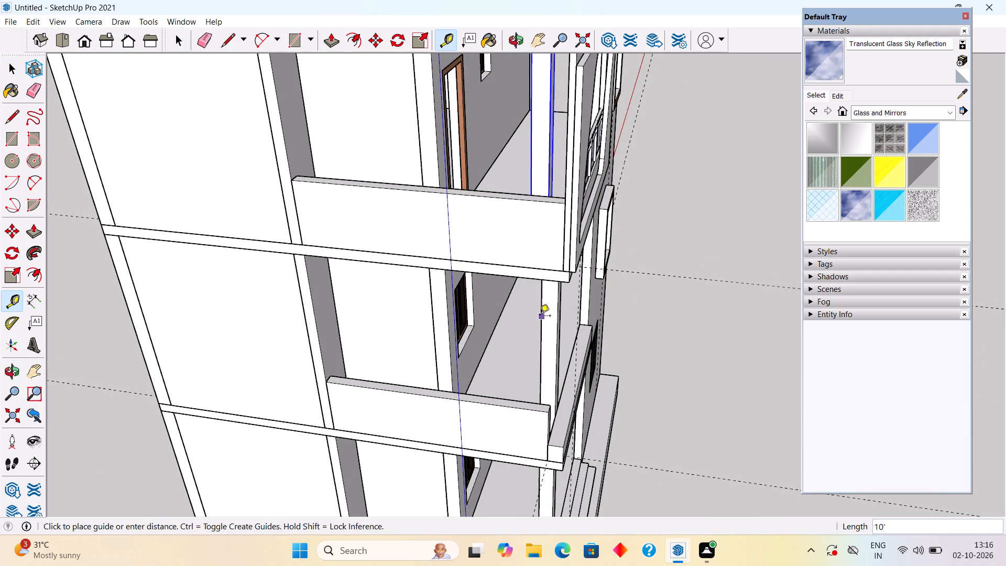
pyautogui.click(540, 317)
pyautogui.press('space')
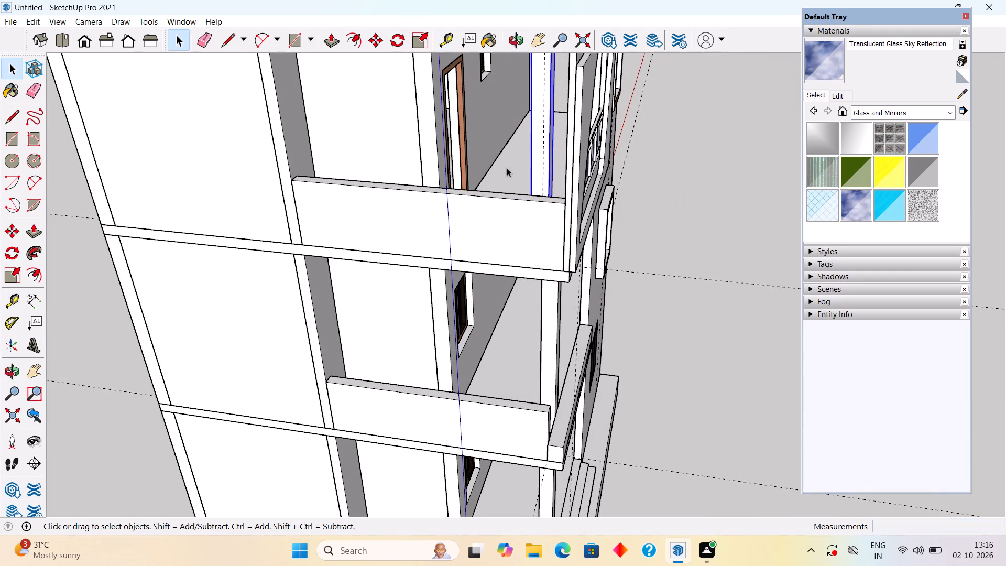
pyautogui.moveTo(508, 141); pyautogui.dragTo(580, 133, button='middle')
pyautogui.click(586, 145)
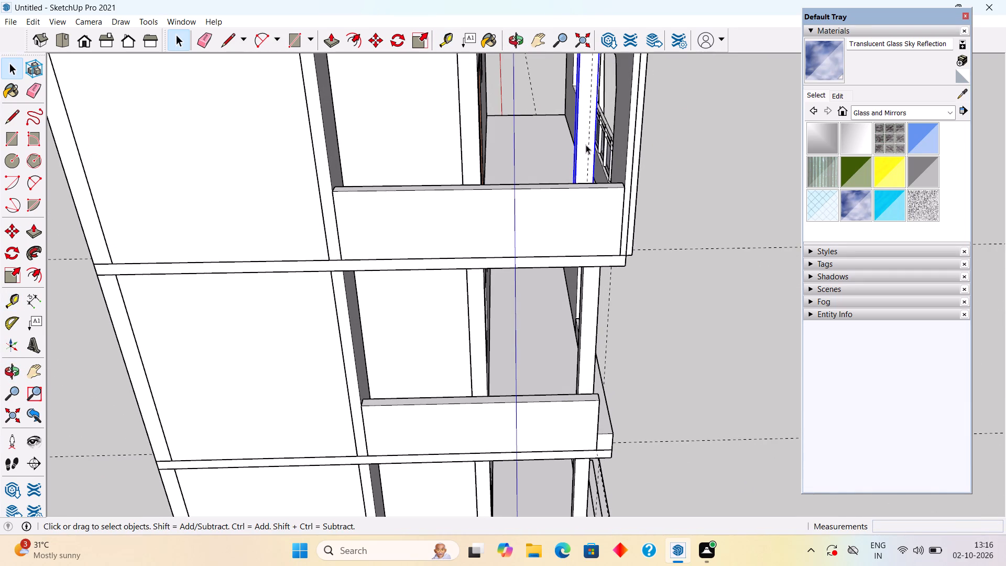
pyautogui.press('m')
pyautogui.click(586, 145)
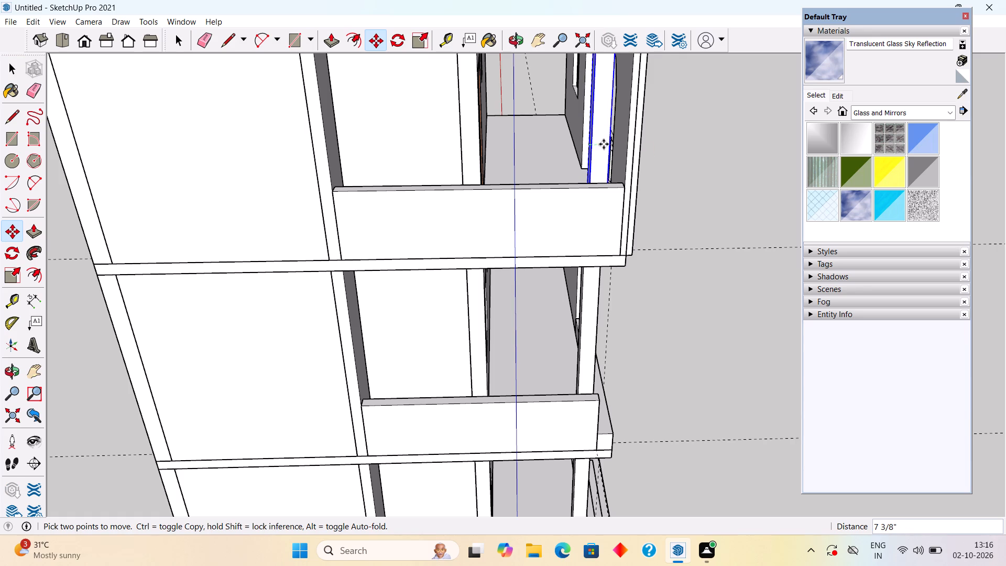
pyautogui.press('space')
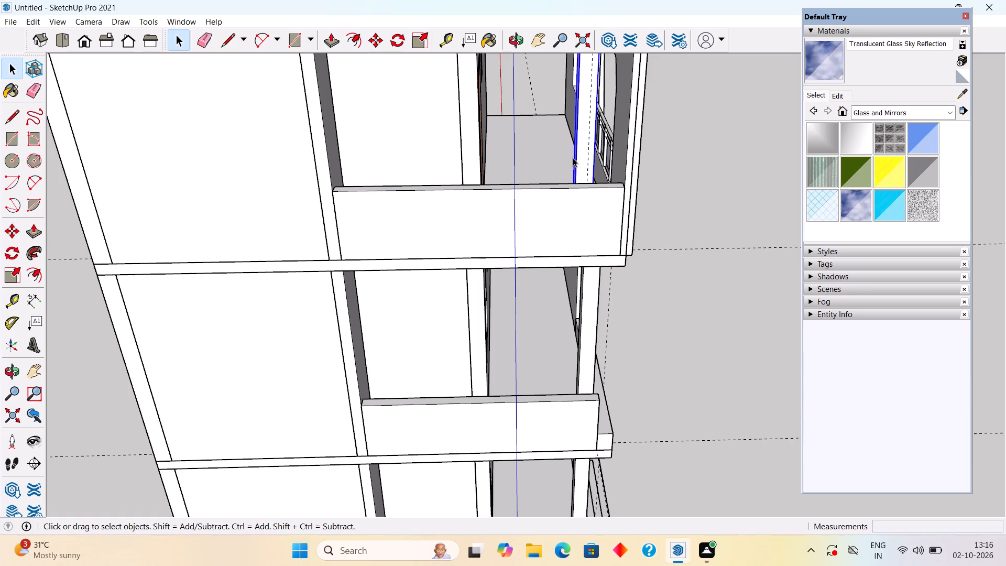
# Move the second-floor balcony's corner column 6" forward so its rear edge meets the vertical guide.
pyautogui.press('m')
pyautogui.click(573, 158)
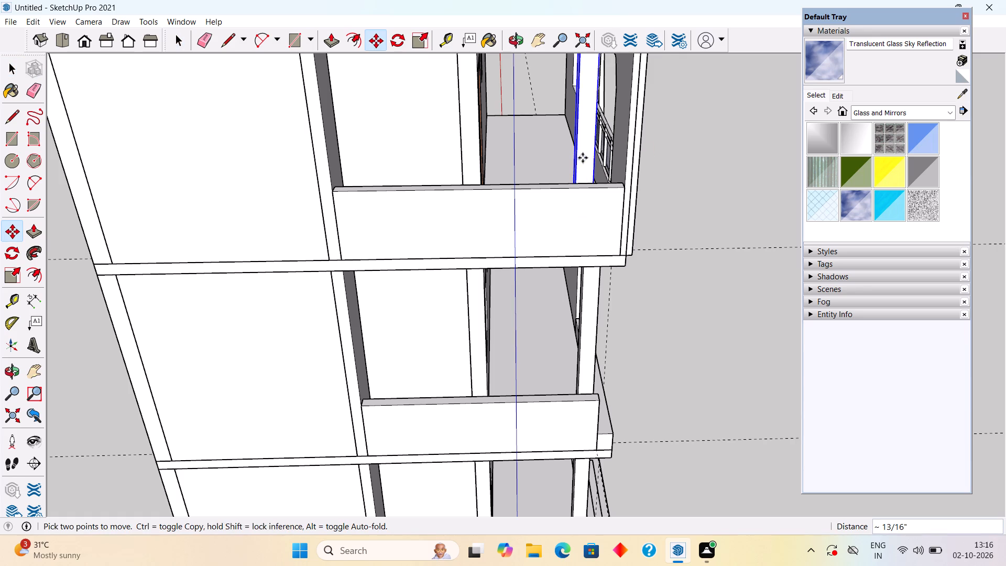
pyautogui.click(591, 156)
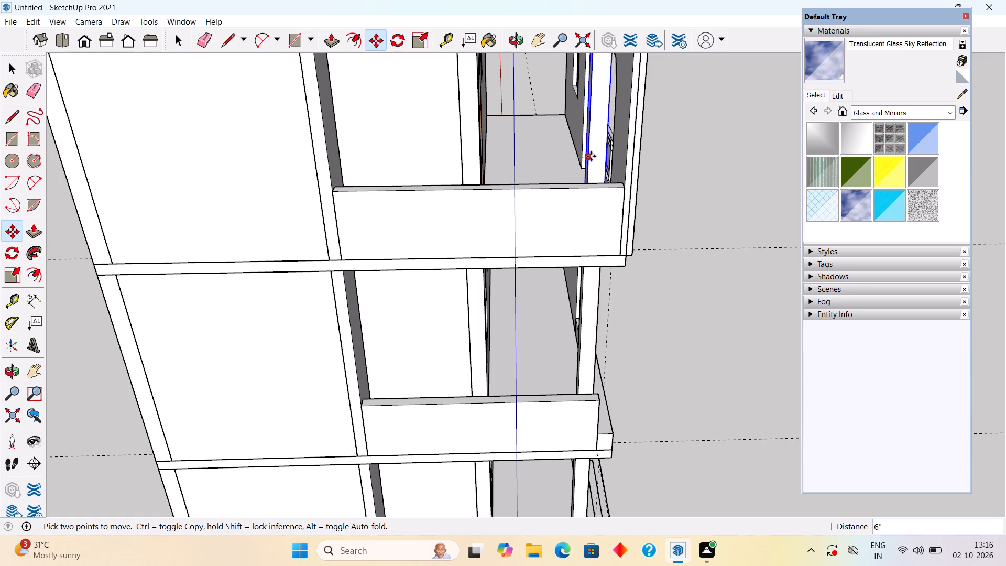
pyautogui.press('space')
pyautogui.moveTo(639, 165); pyautogui.dragTo(476, 152, button='middle')
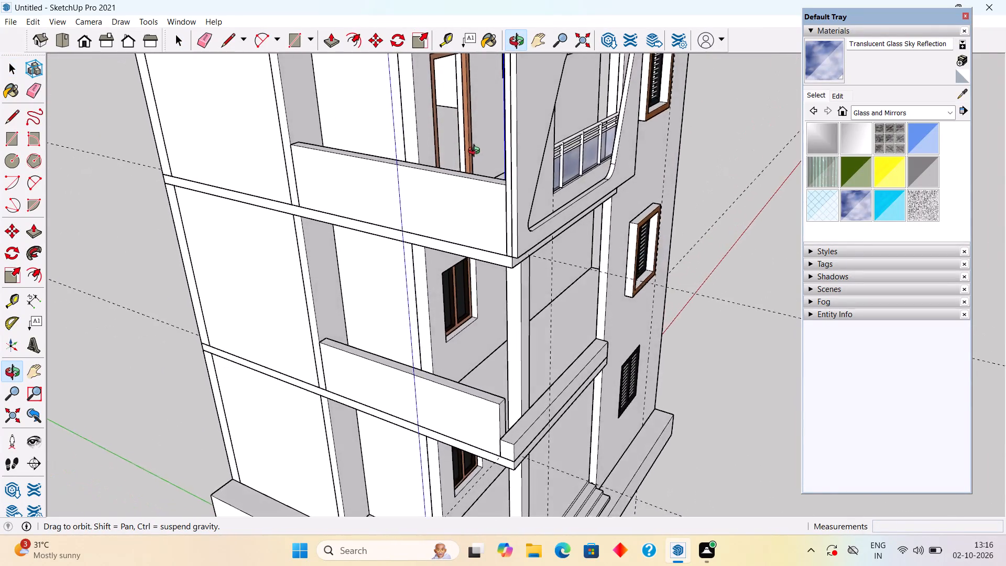
pyautogui.moveTo(476, 152); pyautogui.dragTo(589, 124, button='middle')
pyautogui.click(686, 130)
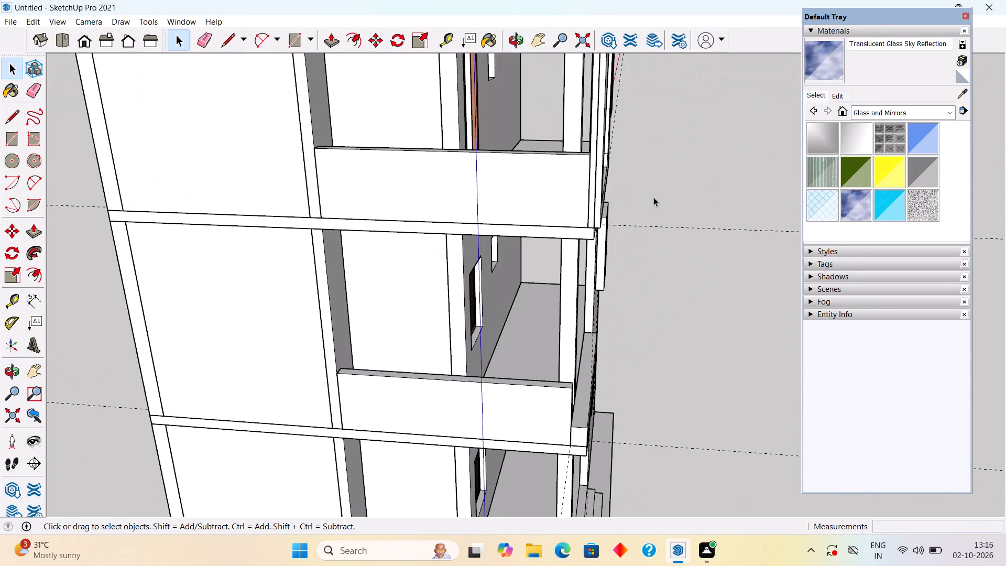
# Move the front corner column under the rooftop canopy about 6" forward to line up with the columns below.
pyautogui.scroll(-8, 580, 236)
pyautogui.scroll(3, 577, 84)
pyautogui.scroll(-5, 579, 84)
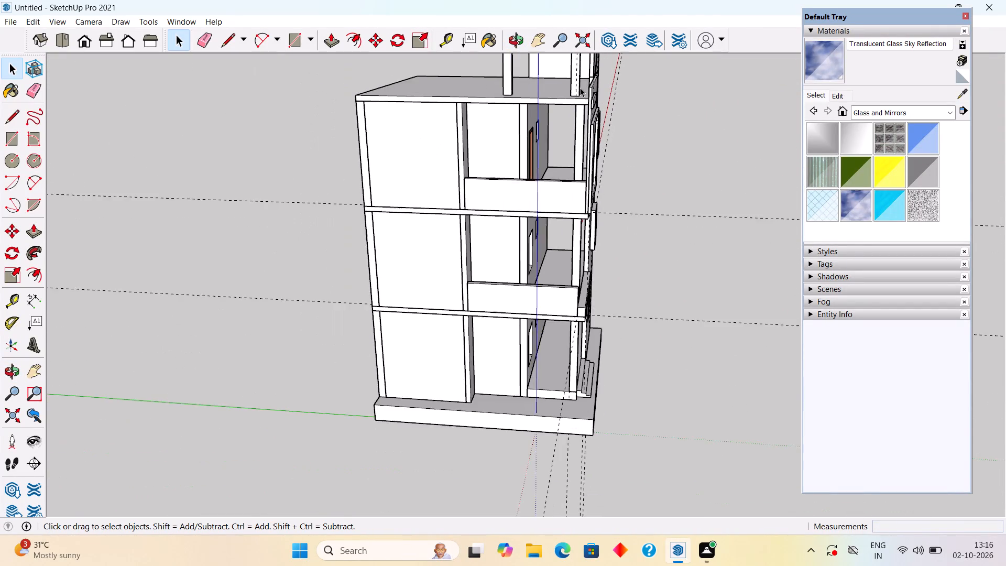
pyautogui.scroll(-4, 580, 88)
pyautogui.keyDown('shift'); pyautogui.moveTo(581, 88); pyautogui.dragTo(595, 199, button='middle'); pyautogui.keyUp('shift')
pyautogui.scroll(9, 595, 191)
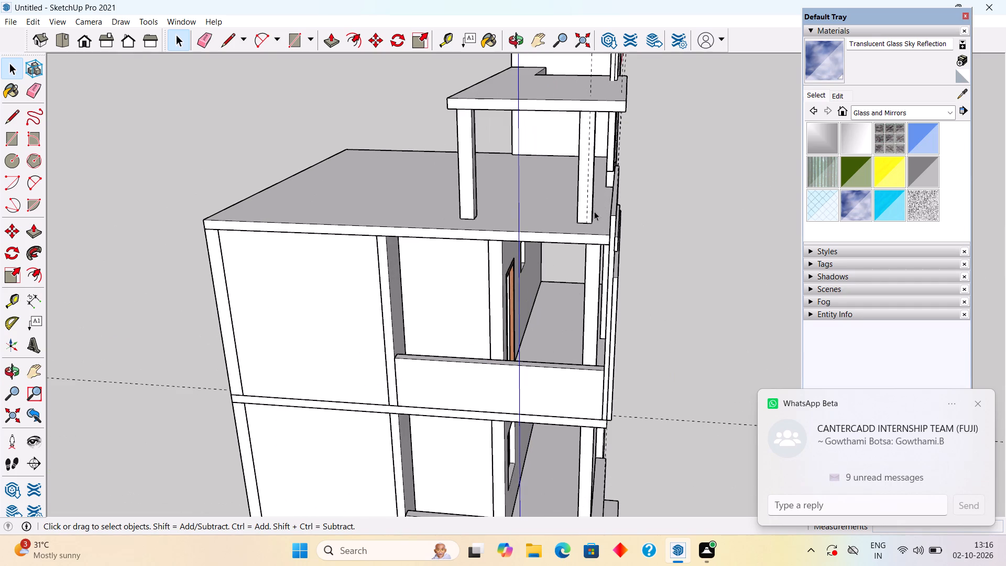
pyautogui.moveTo(595, 196); pyautogui.dragTo(596, 149, button='middle')
pyautogui.click(591, 168)
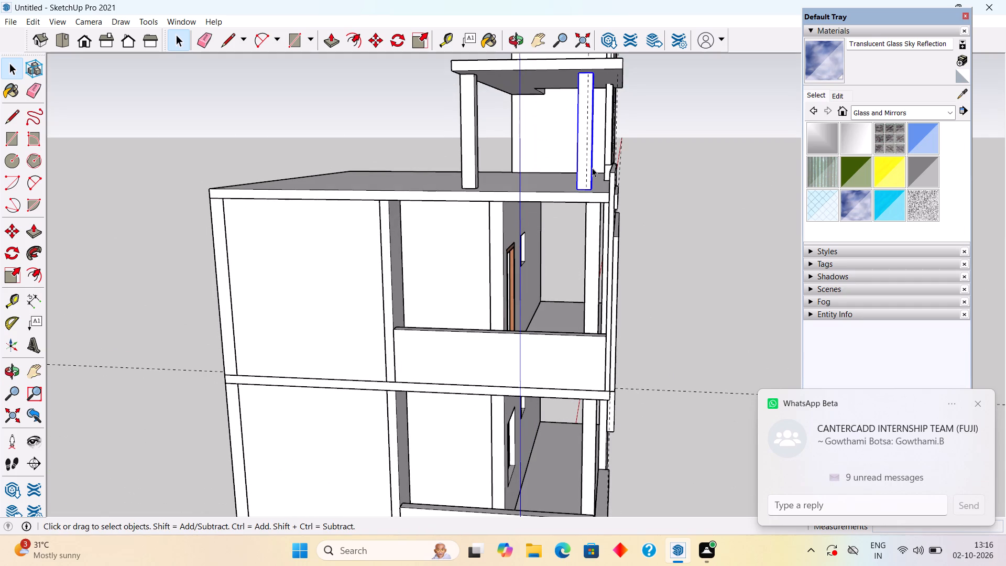
pyautogui.press('m')
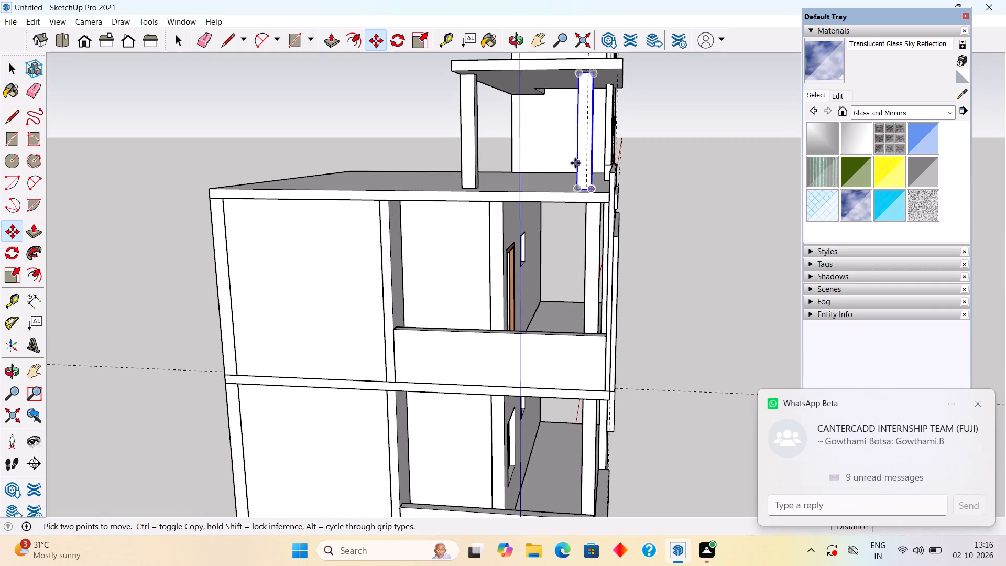
pyautogui.click(575, 163)
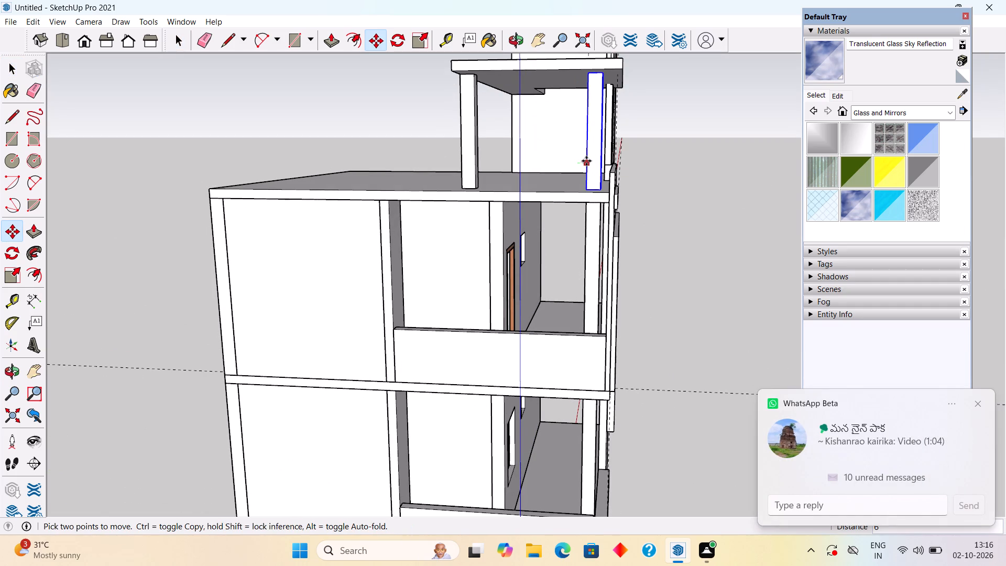
pyautogui.click(587, 161)
pyautogui.press('space')
pyautogui.click(651, 184)
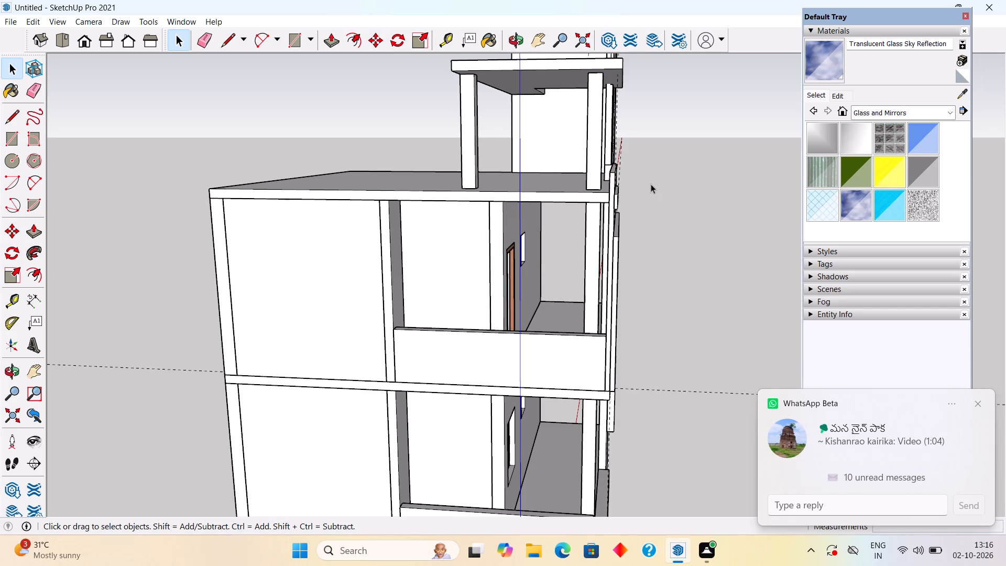
# Examine the column alignment and the front balconies from the side, corner and front of the house.
pyautogui.scroll(-4, 651, 184)
pyautogui.scroll(-7, 632, 253)
pyautogui.moveTo(629, 266); pyautogui.dragTo(533, 188, button='middle')
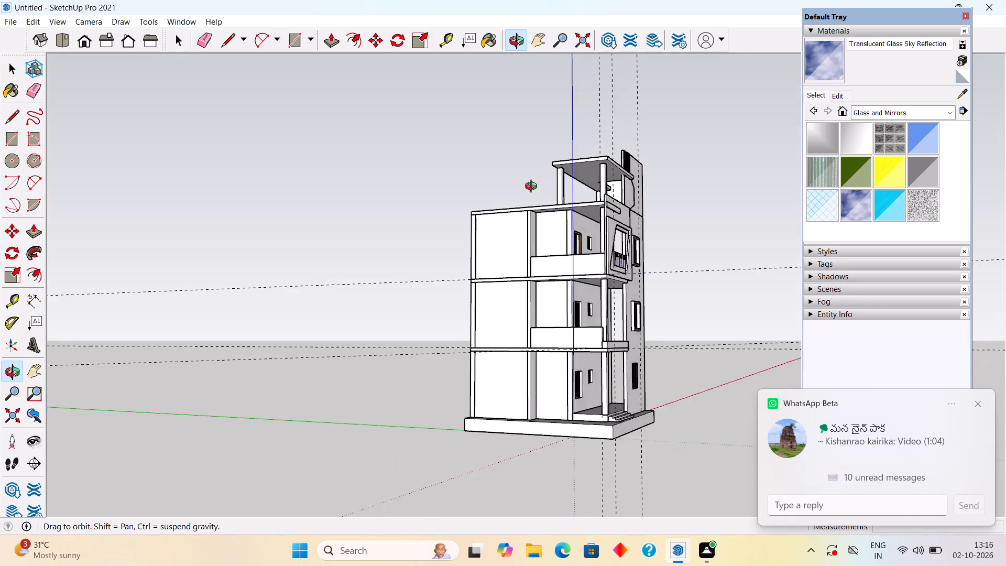
pyautogui.moveTo(533, 188); pyautogui.dragTo(709, 277, button='middle')
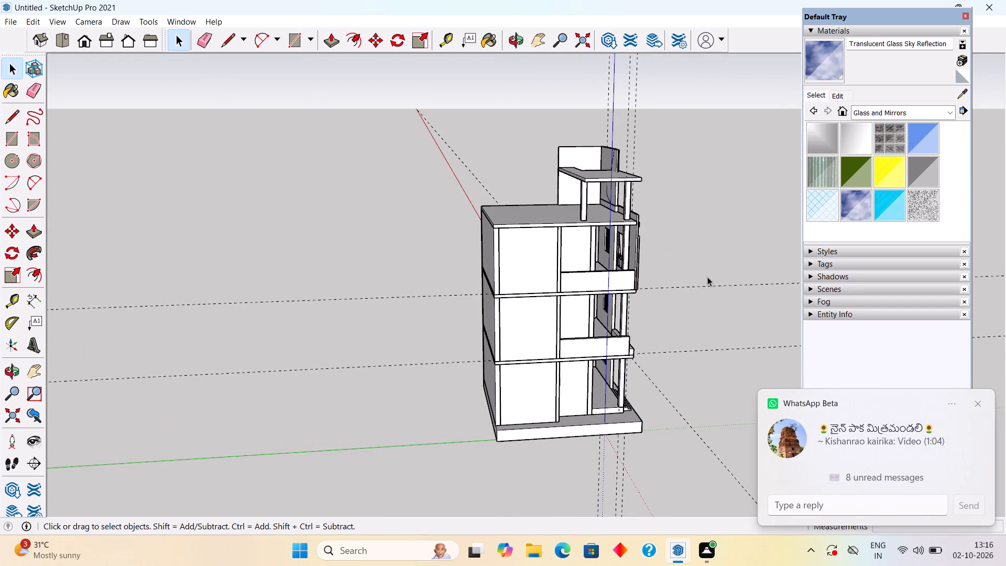
pyautogui.press('space')
pyautogui.moveTo(675, 256); pyautogui.dragTo(402, 266, button='middle')
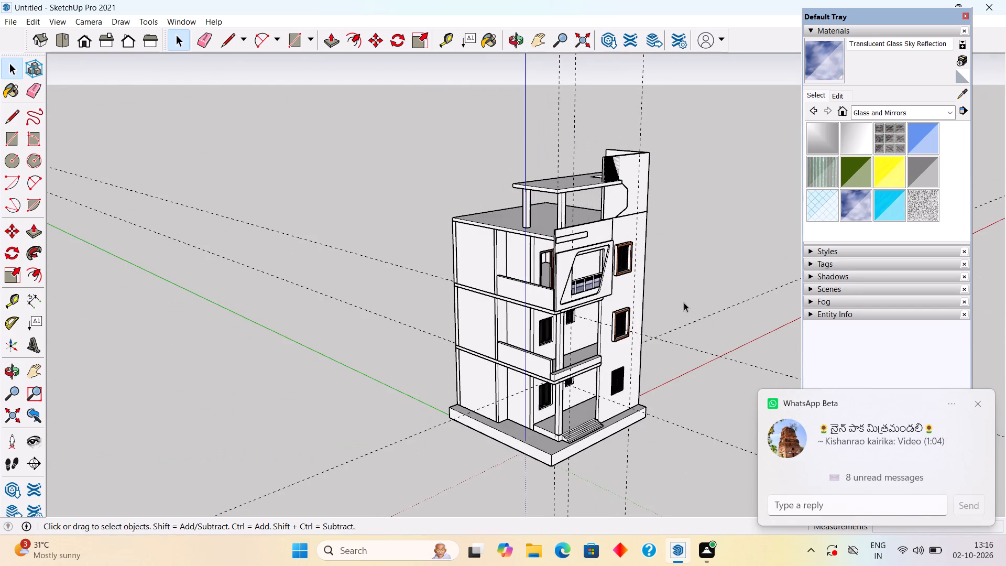
pyautogui.moveTo(642, 292); pyautogui.dragTo(396, 306, button='middle')
pyautogui.scroll(4, 579, 321)
pyautogui.scroll(3, 488, 321)
pyautogui.moveTo(445, 246); pyautogui.dragTo(512, 189, button='middle')
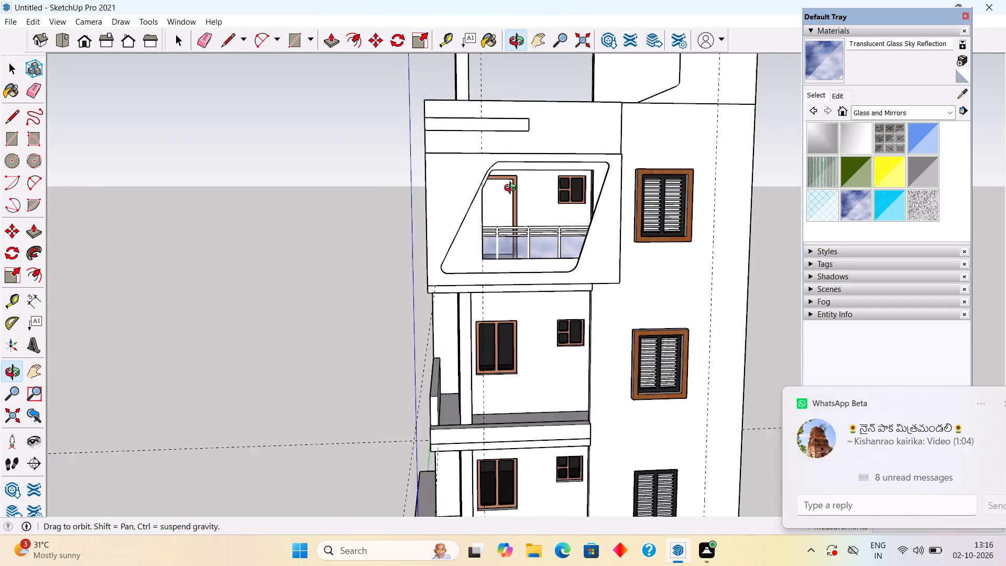
pyautogui.moveTo(512, 189); pyautogui.dragTo(515, 188, button='middle')
pyautogui.scroll(-5, 485, 417)
pyautogui.scroll(5, 460, 494)
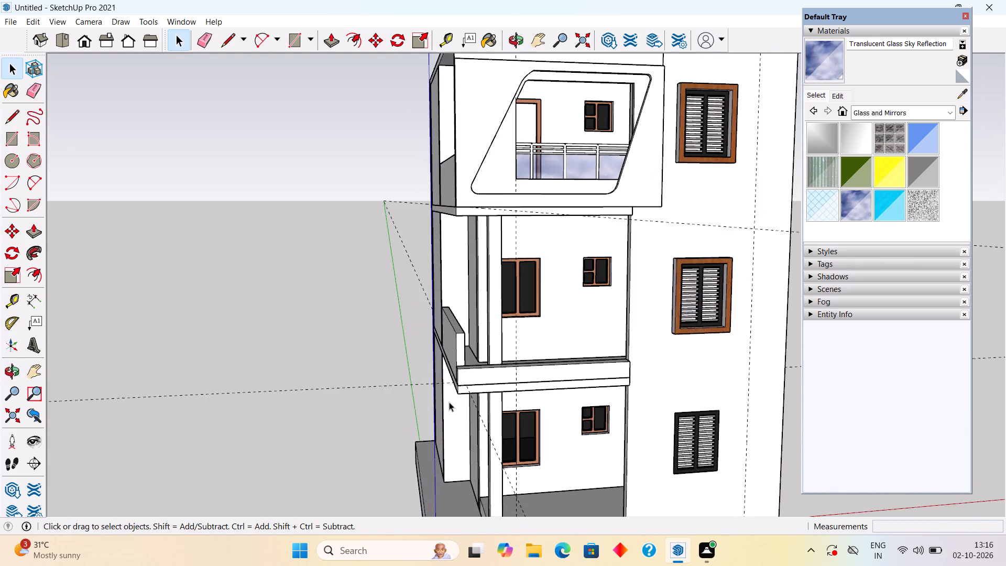
# Draw a 9" line across the top of the first-floor balcony's front parapet at the corner column's inner edge.
pyautogui.scroll(4, 449, 400)
pyautogui.moveTo(499, 347); pyautogui.dragTo(447, 444, button='middle')
pyautogui.scroll(4, 511, 399)
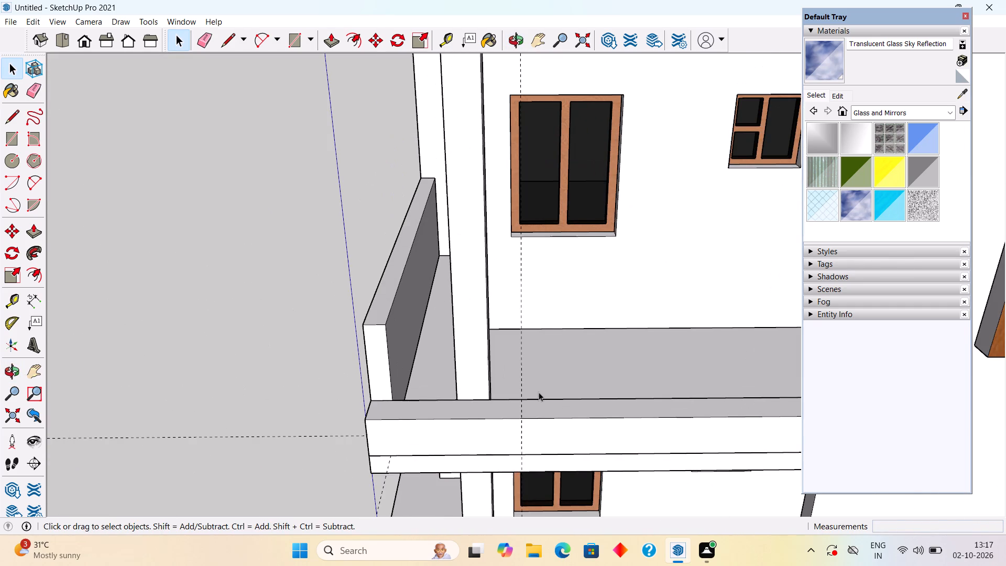
pyautogui.write('l')
pyautogui.press('space')
pyautogui.doubleClick(479, 412)
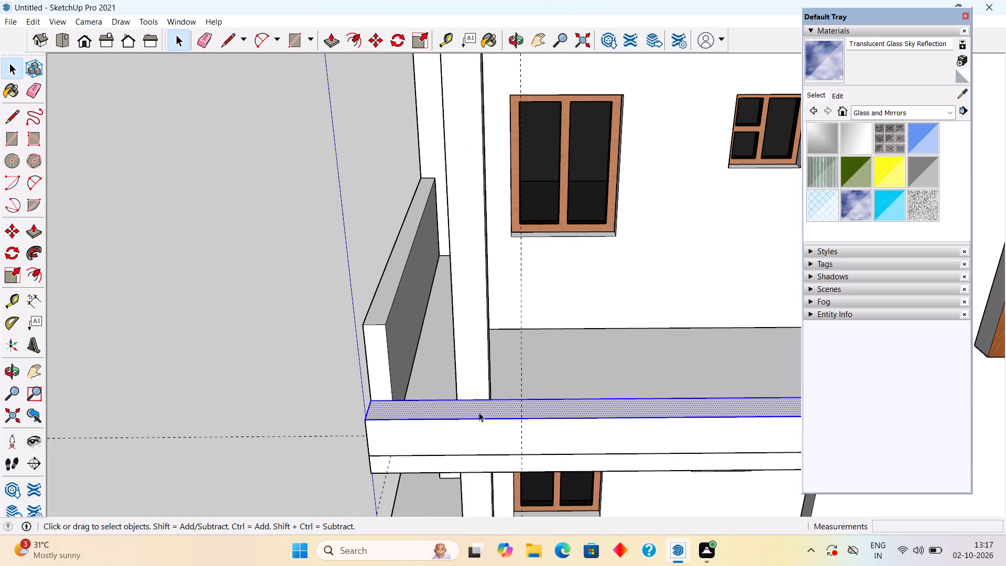
pyautogui.click(479, 412)
pyautogui.press('l')
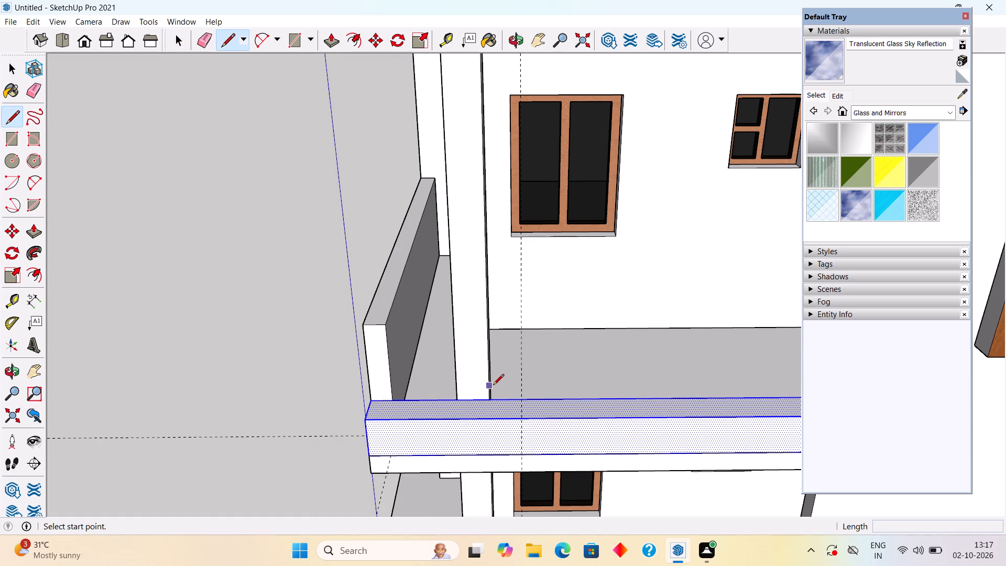
pyautogui.click(489, 401)
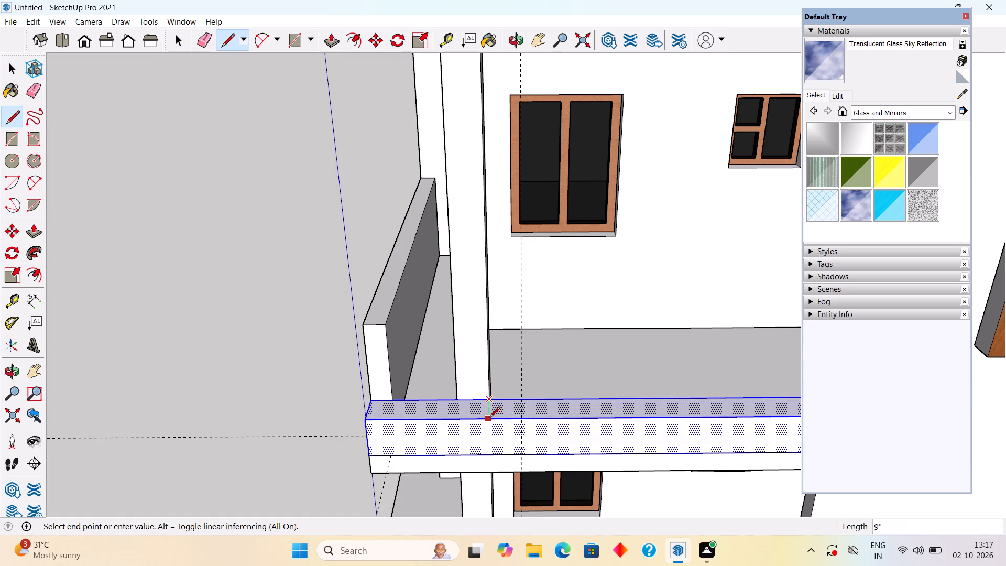
pyautogui.click(489, 418)
pyautogui.press('space')
# Push/Pull the corner section of the front parapet's top up 2' to the side parapet's height.
pyautogui.click(462, 415)
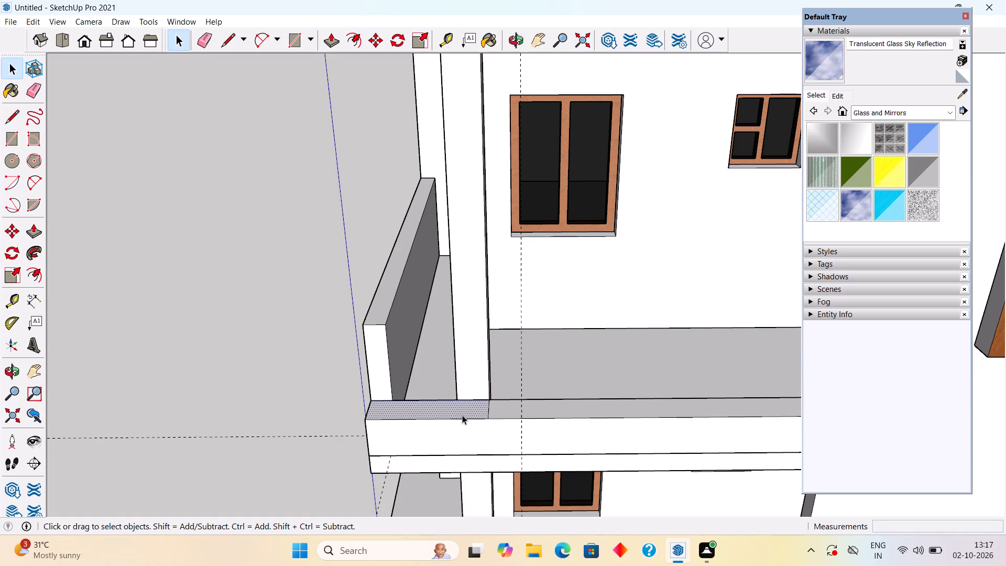
pyautogui.press('p')
pyautogui.click(463, 406)
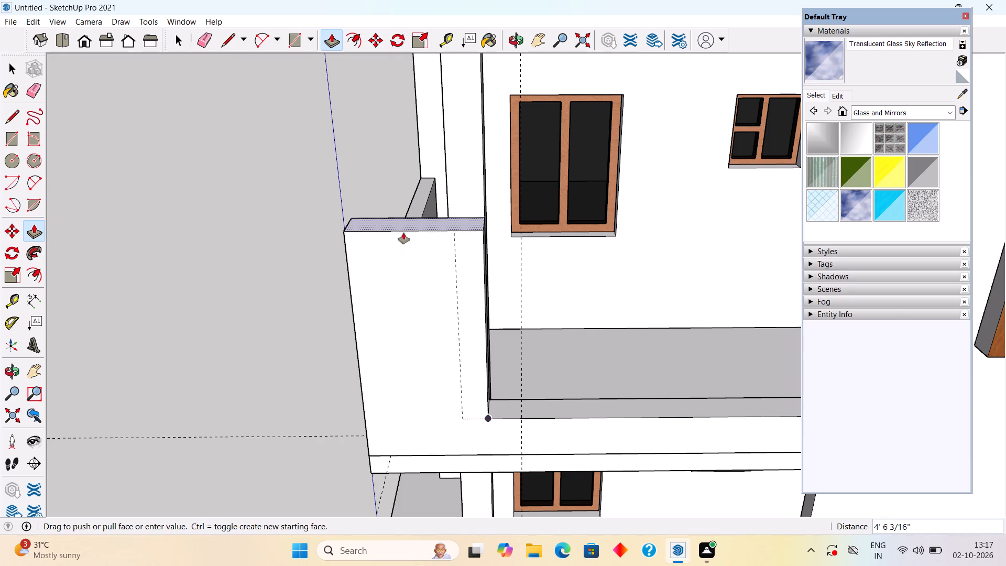
pyautogui.scroll(-5, 410, 221)
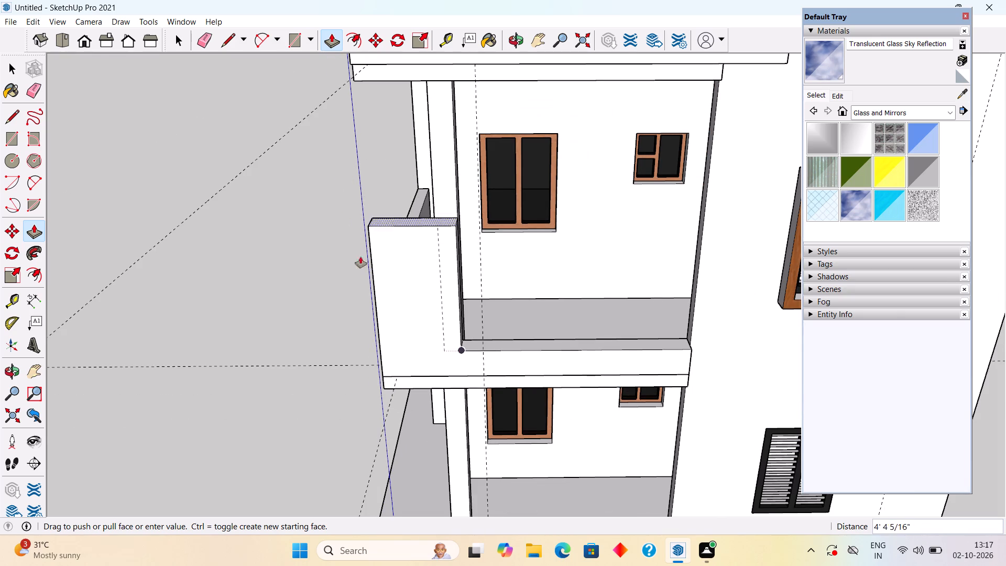
pyautogui.moveTo(334, 291); pyautogui.dragTo(565, 304, button='middle')
pyautogui.click(507, 304)
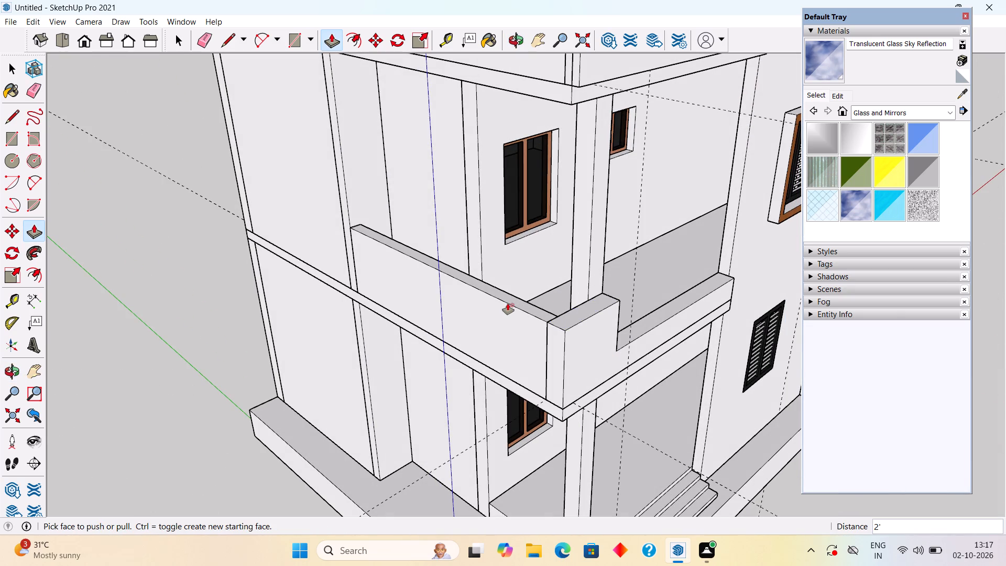
# Make the whole first-floor front parapet, including its raised corner section, a group.
pyautogui.press('space')
pyautogui.click(578, 328)
pyautogui.doubleClick(578, 328)
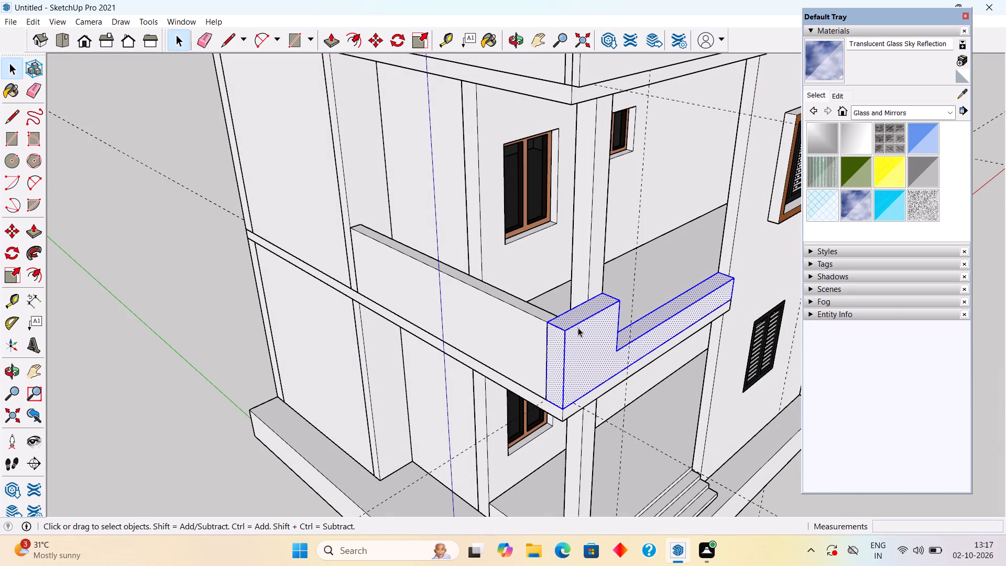
pyautogui.rightClick(578, 328)
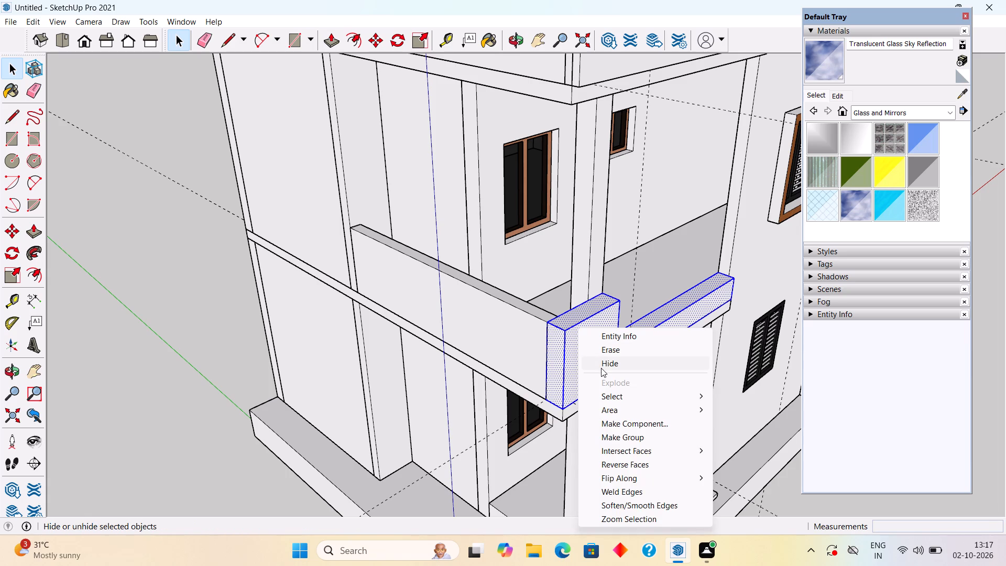
pyautogui.click(636, 436)
# Examine the first-floor balcony's front parapet and raised corner from different angles.
pyautogui.moveTo(602, 356); pyautogui.dragTo(595, 347, button='middle')
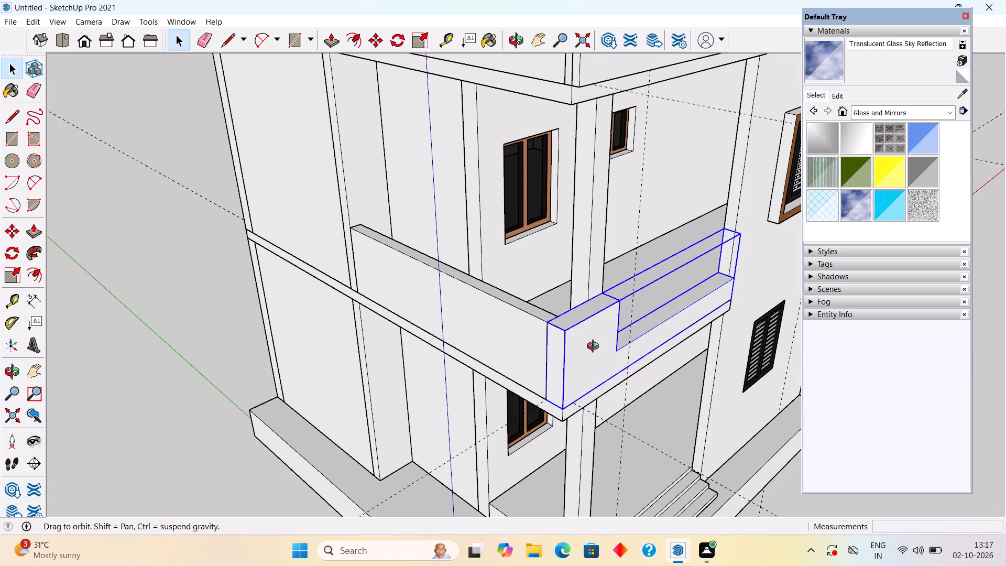
pyautogui.moveTo(595, 347); pyautogui.dragTo(511, 241, button='middle')
pyautogui.scroll(-1, 507, 242)
pyautogui.click(315, 288)
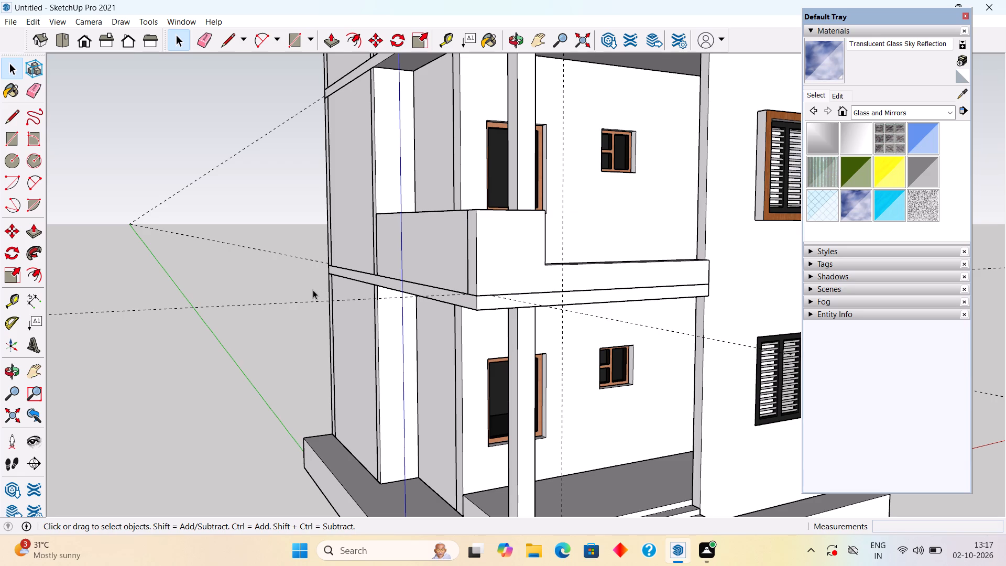
pyautogui.scroll(-2, 462, 270)
pyautogui.scroll(-4, 538, 231)
pyautogui.moveTo(566, 195); pyautogui.dragTo(333, 231, button='middle')
pyautogui.scroll(4, 372, 264)
pyautogui.moveTo(379, 263); pyautogui.dragTo(463, 288, button='middle')
pyautogui.scroll(5, 435, 292)
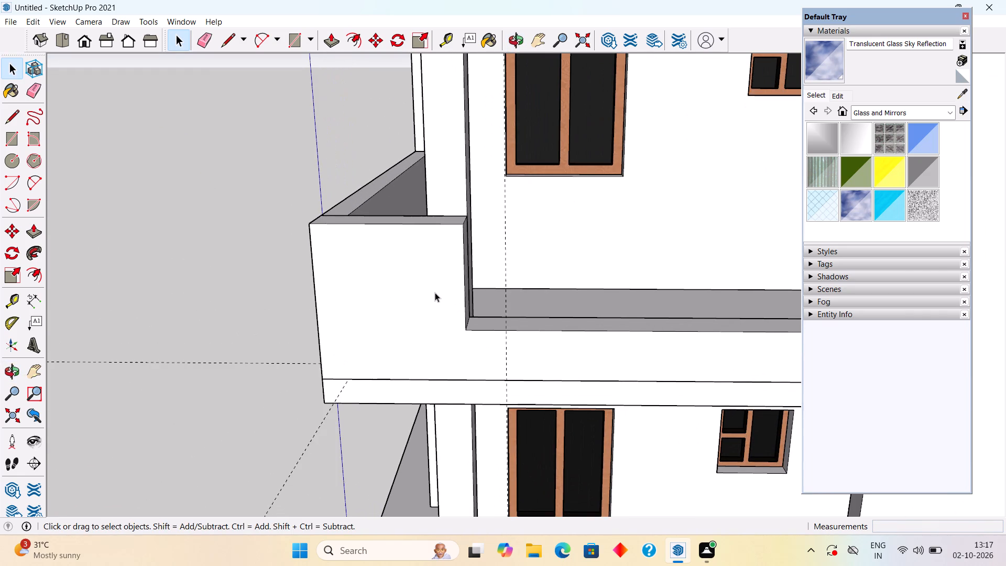
pyautogui.moveTo(434, 293); pyautogui.dragTo(459, 340, button='middle')
# Open the front parapet group and push its front face inward by 2".
pyautogui.click(456, 341)
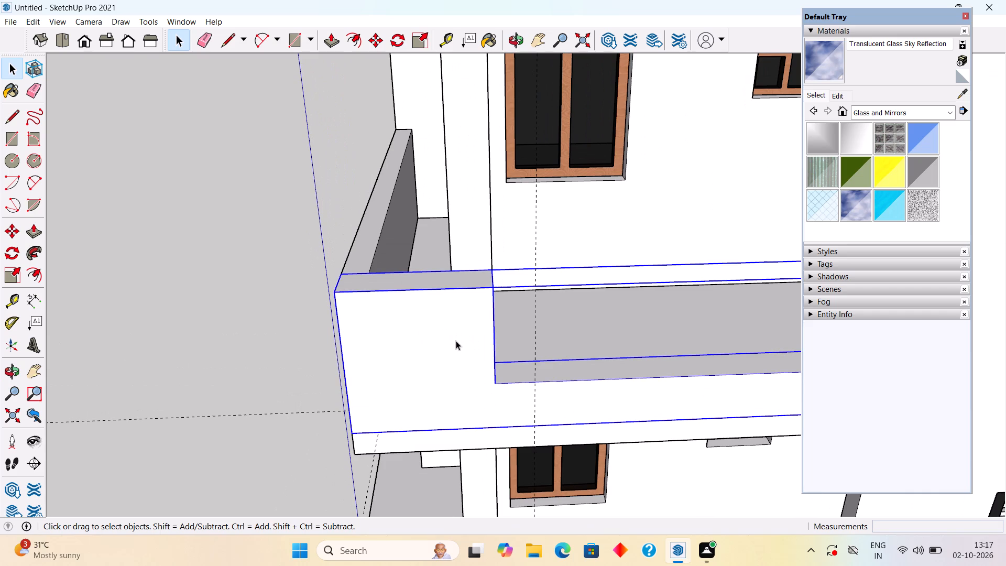
pyautogui.middleClick(466, 336)
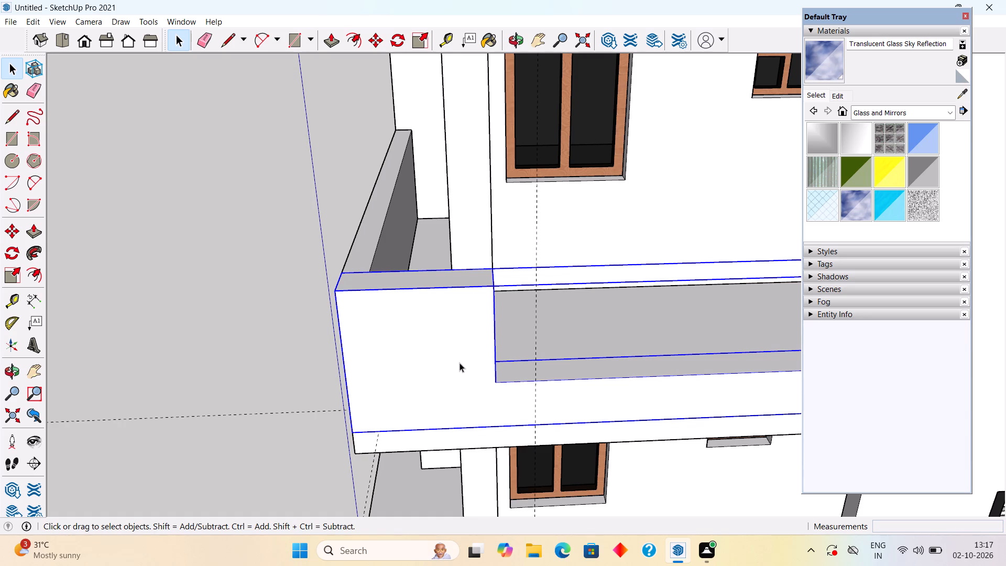
pyautogui.click(460, 363)
pyautogui.click(464, 368)
pyautogui.scroll(-1, 271, 362)
pyautogui.scroll(1, 271, 362)
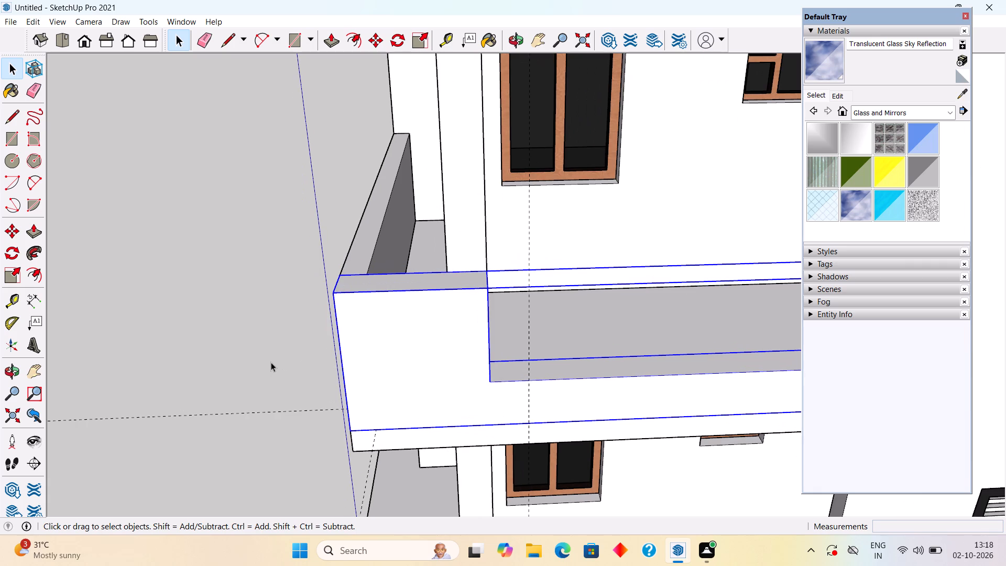
pyautogui.tripleClick(379, 362)
pyautogui.press('p')
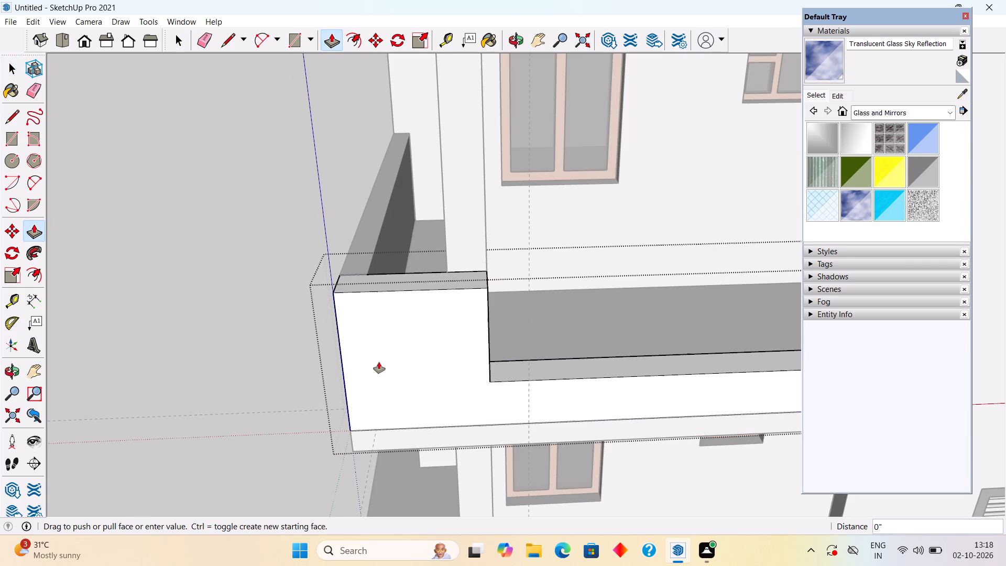
pyautogui.click(379, 362)
pyautogui.click(379, 362)
pyautogui.press('space')
pyautogui.click(379, 362)
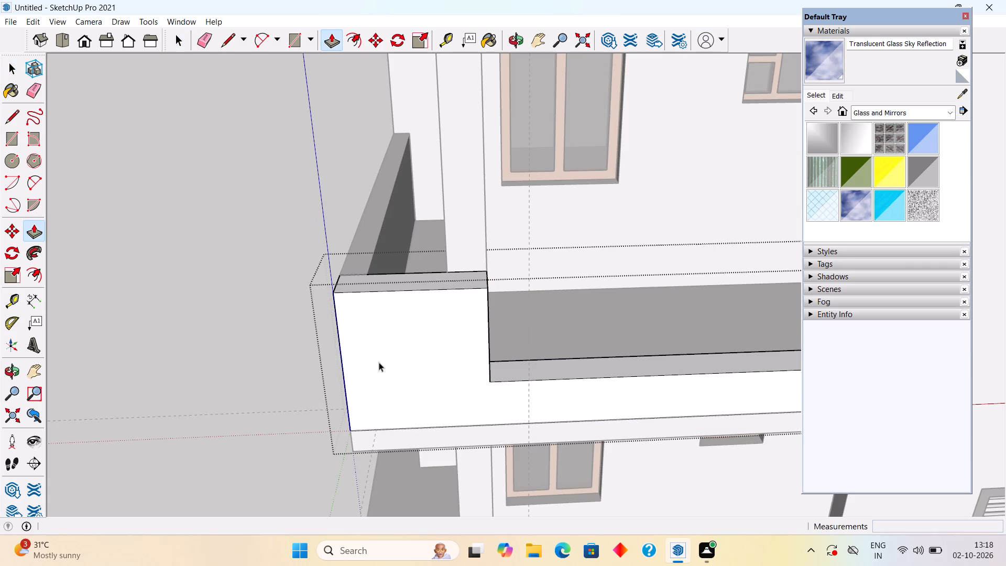
pyautogui.press('p')
pyautogui.click(379, 362)
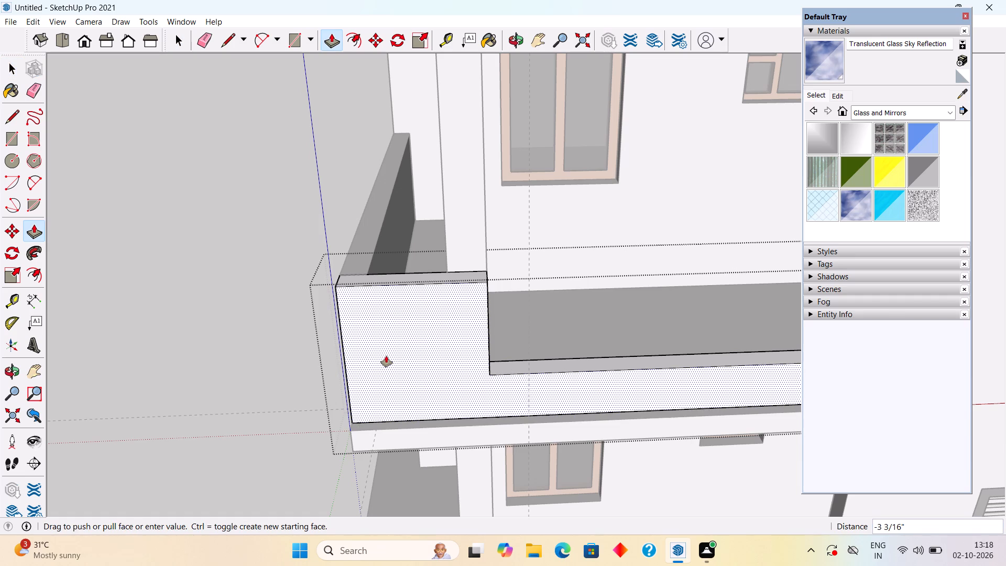
pyautogui.write('2"')
pyautogui.press('Return')
pyautogui.press('space')
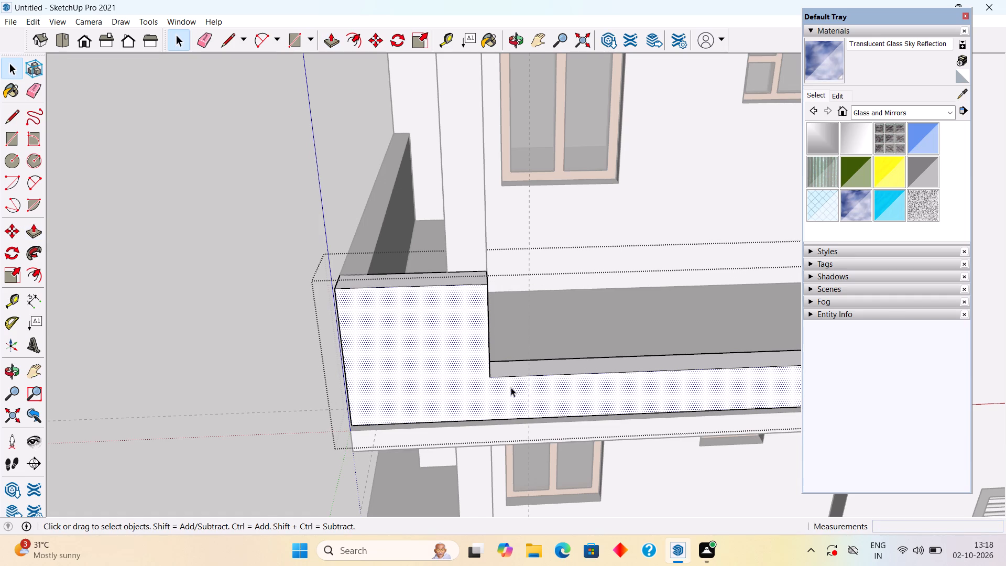
# Split the parapet's front face with a 1' vertical line below the raised corner's inner edge, and select the low section.
pyautogui.scroll(5, 511, 387)
pyautogui.press('l')
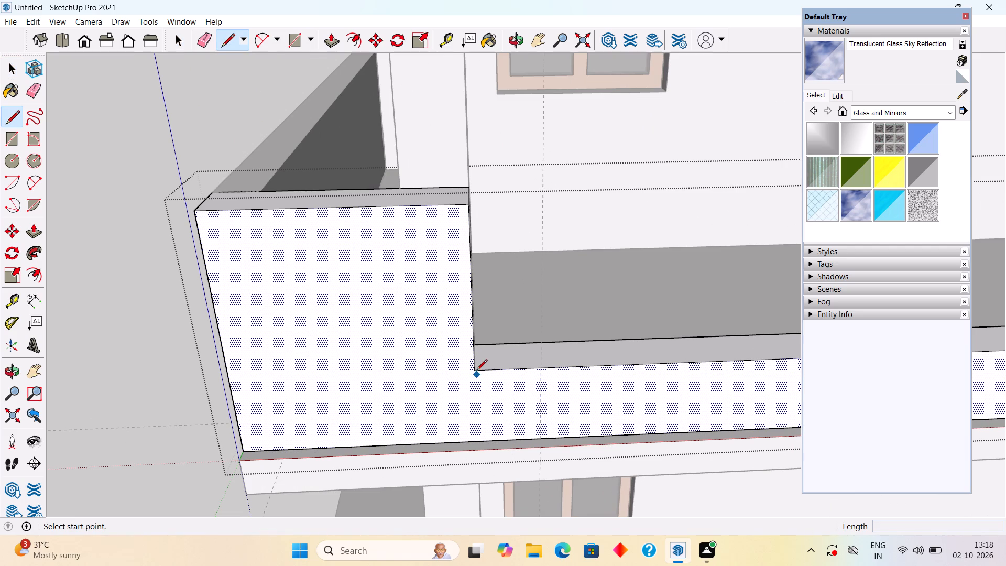
pyautogui.click(476, 371)
pyautogui.click(480, 440)
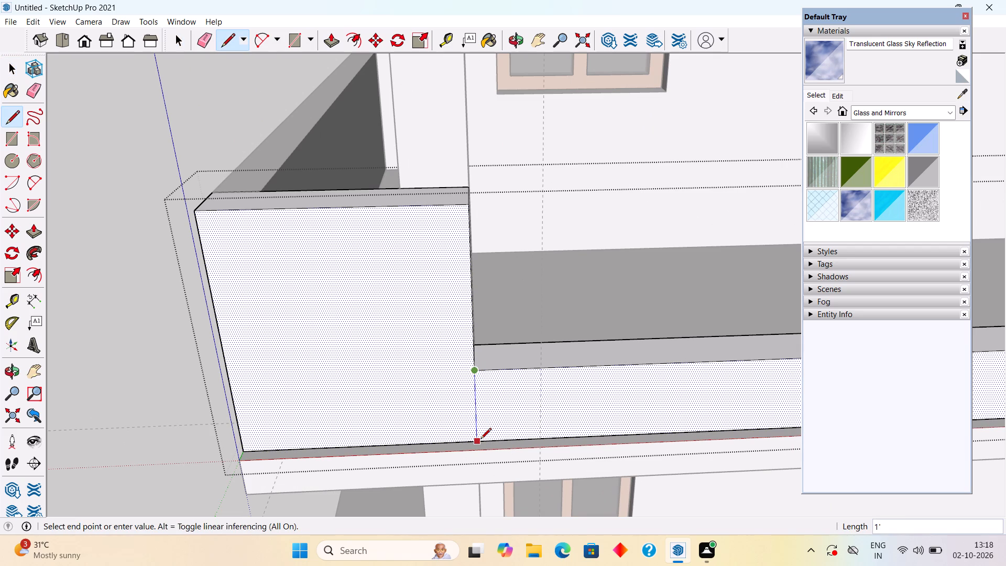
pyautogui.press('space')
pyautogui.click(498, 423)
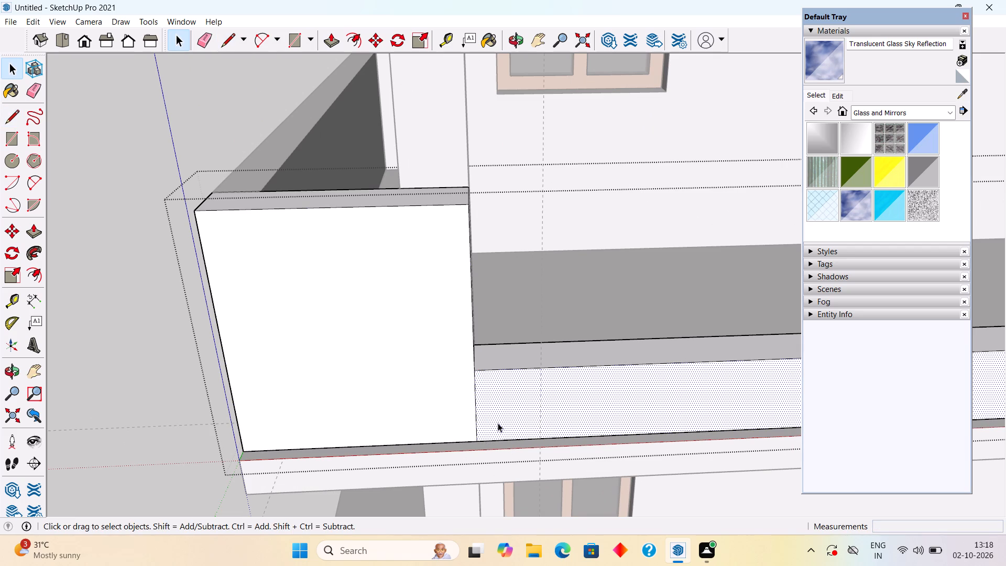
# Pull the low section of the parapet's front face outward 2" to the slab edge.
pyautogui.click(498, 423)
pyautogui.doubleClick(498, 423)
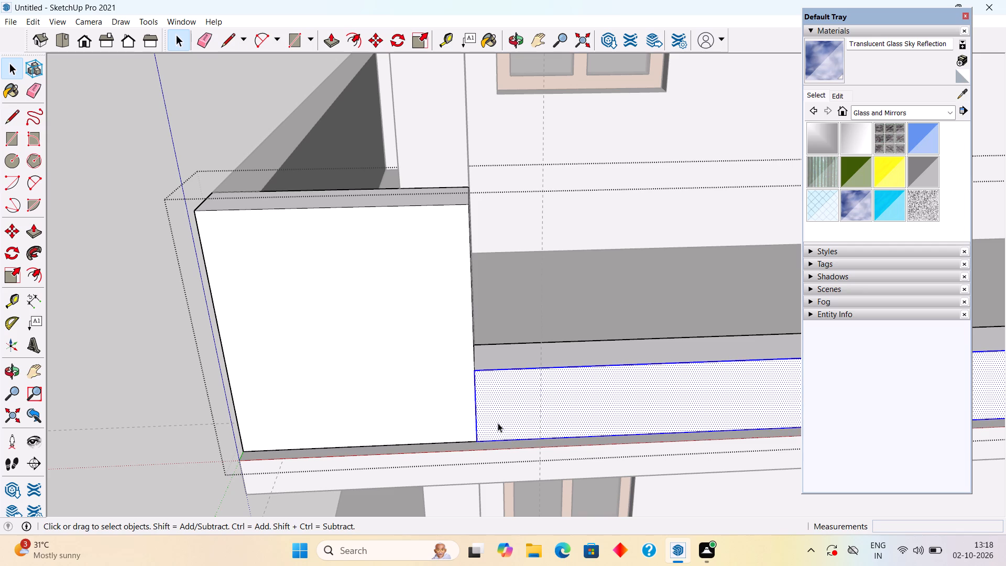
pyautogui.doubleClick(498, 423)
pyautogui.click(498, 423)
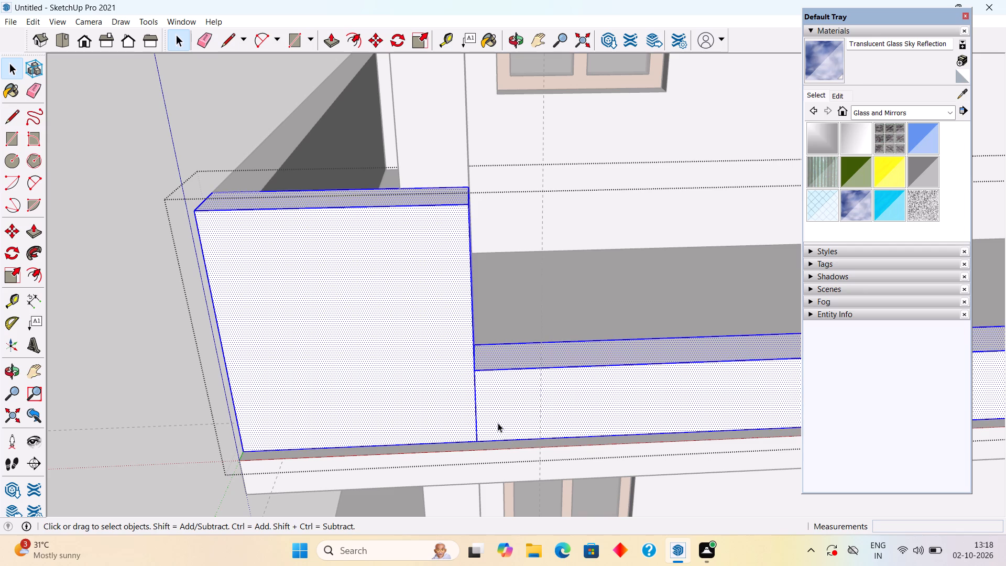
pyautogui.press('p')
pyautogui.click(498, 423)
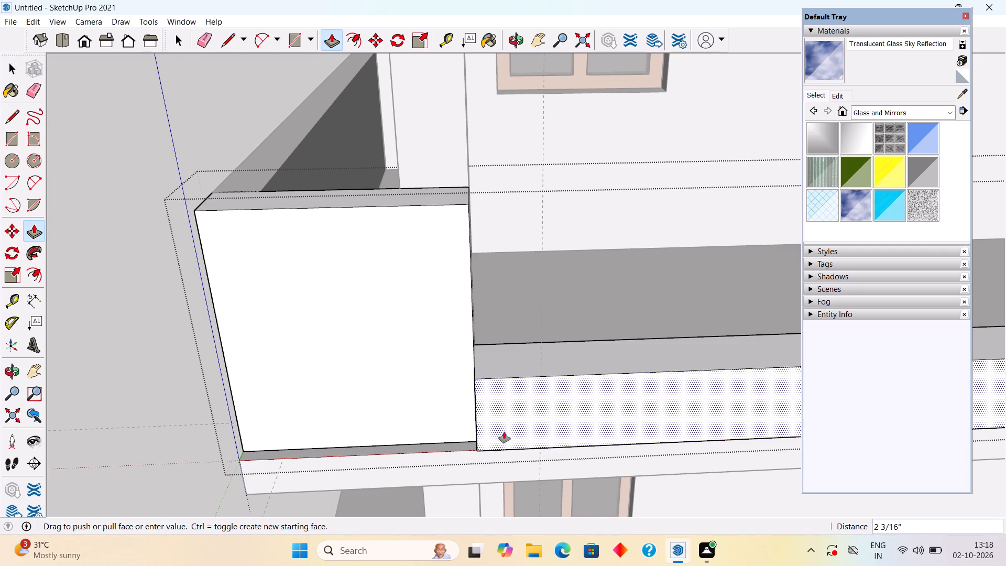
pyautogui.click(402, 454)
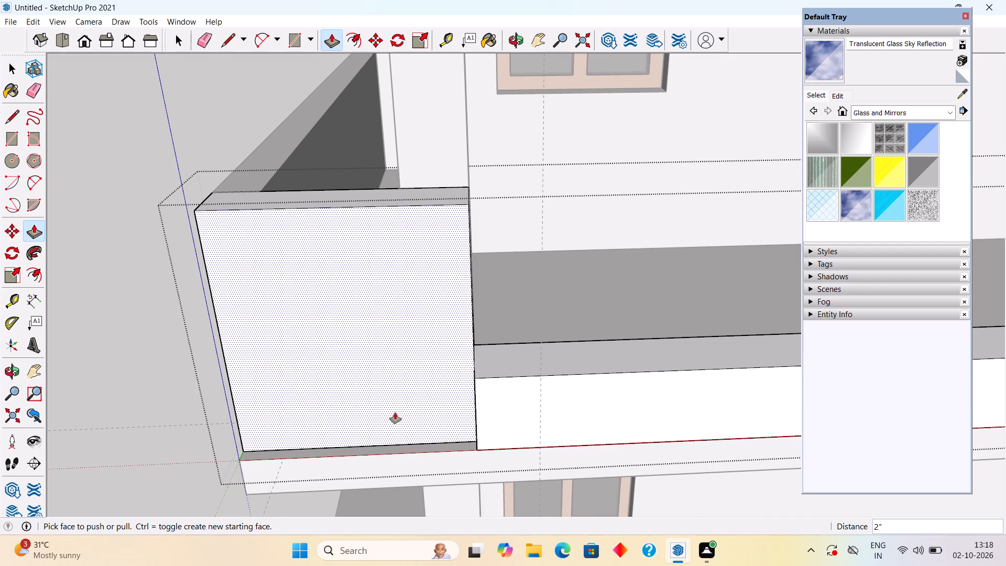
pyautogui.press('space')
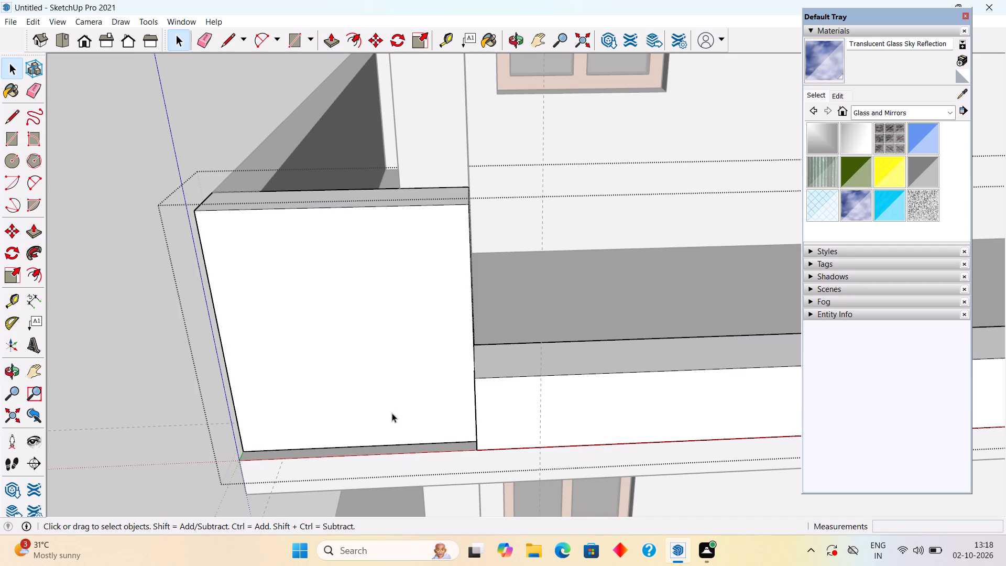
# Pull the raised corner section's front face outward 2", flush with the low section and the slab edge.
pyautogui.tripleClick(392, 413)
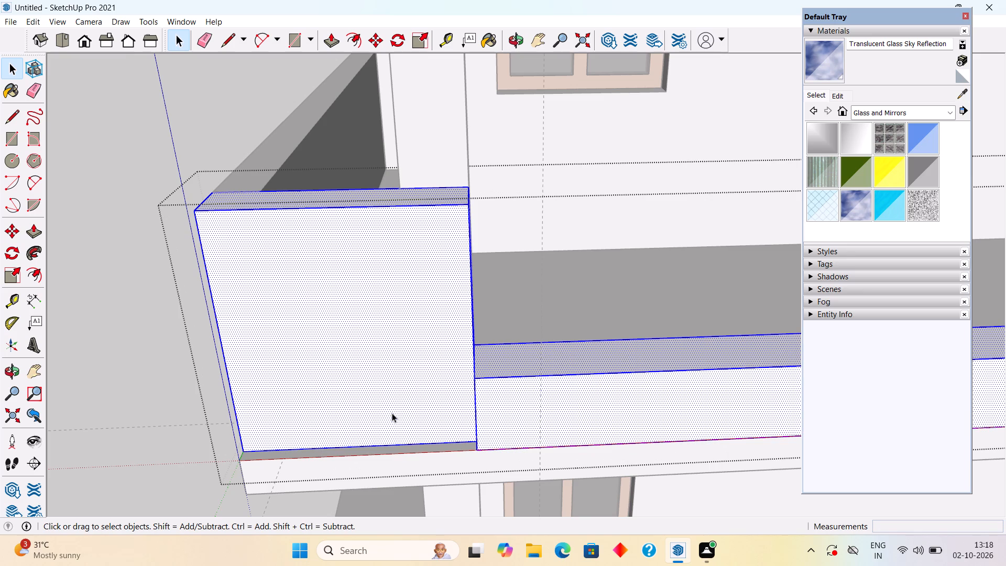
pyautogui.click(392, 413)
pyautogui.press('p')
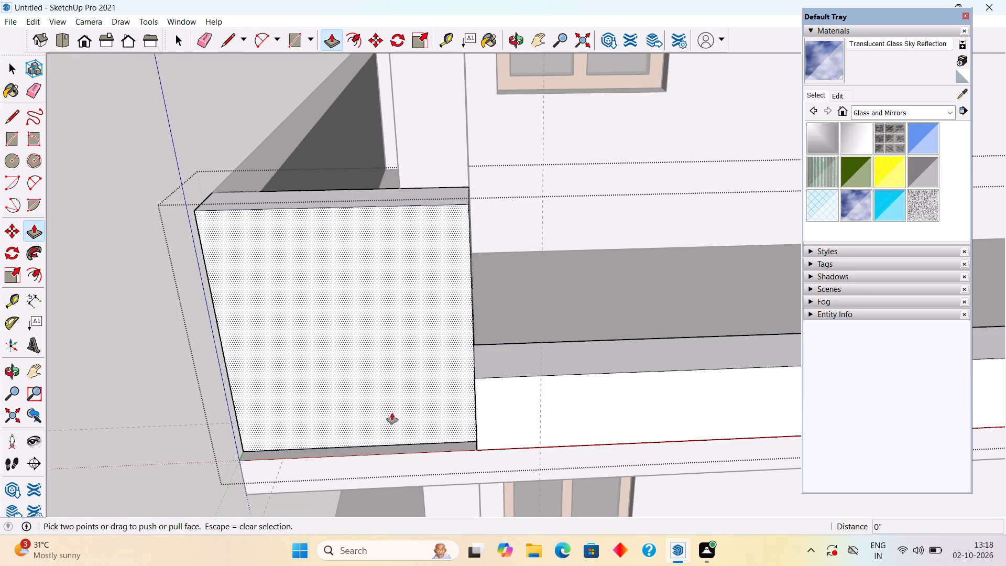
pyautogui.click(392, 413)
pyautogui.click(522, 475)
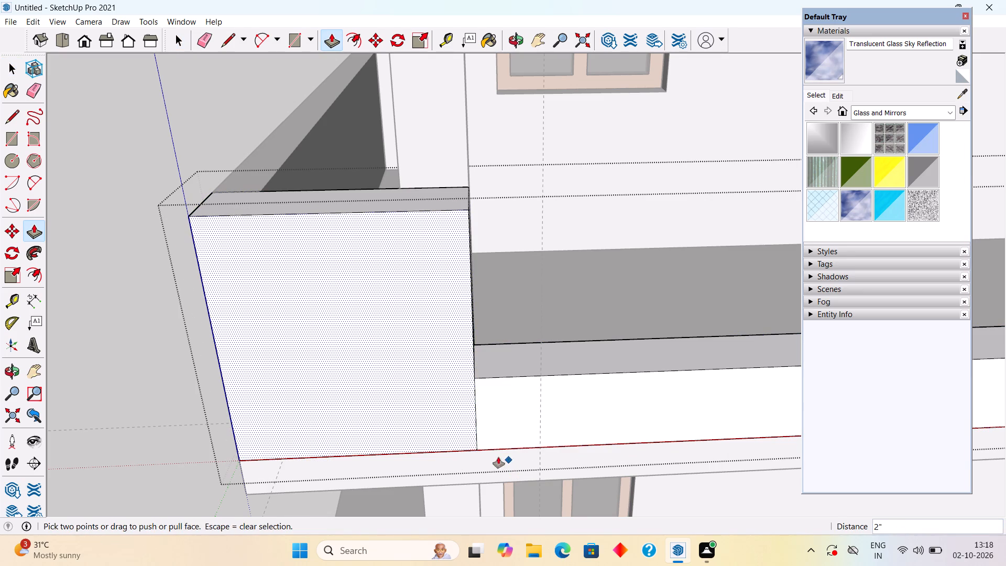
pyautogui.press('space')
# Place two vertical guides on the raised corner's front face, 1" from its outer edge and 2" beyond that.
pyautogui.moveTo(367, 410); pyautogui.dragTo(429, 372, button='middle')
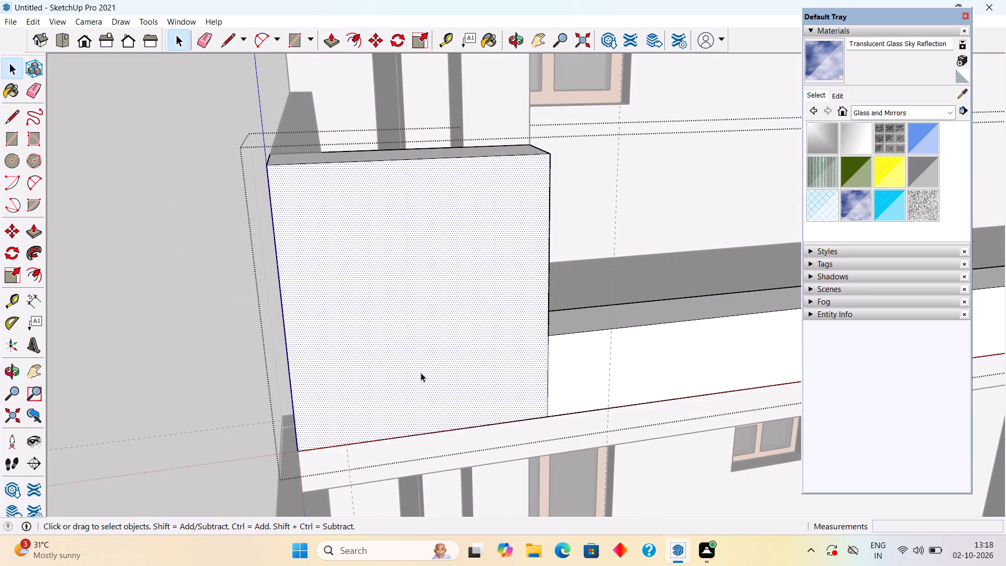
pyautogui.scroll(4, 284, 393)
pyautogui.scroll(-6, 319, 386)
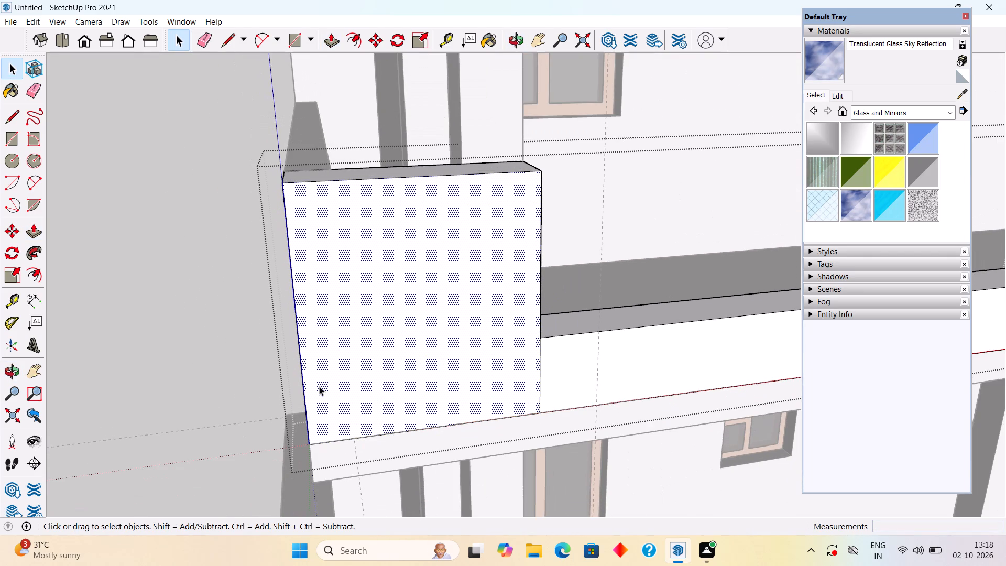
pyautogui.press('t')
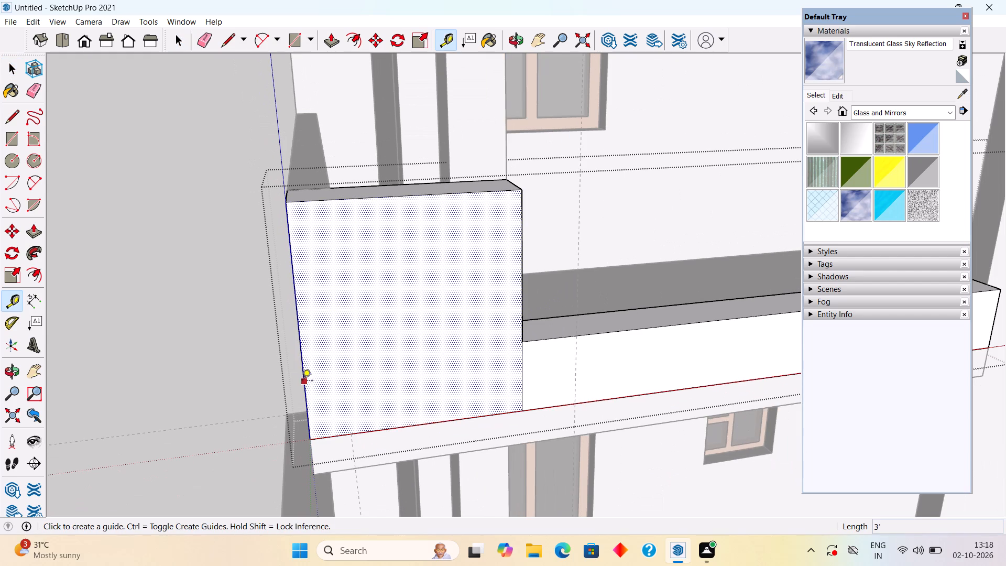
pyautogui.click(303, 380)
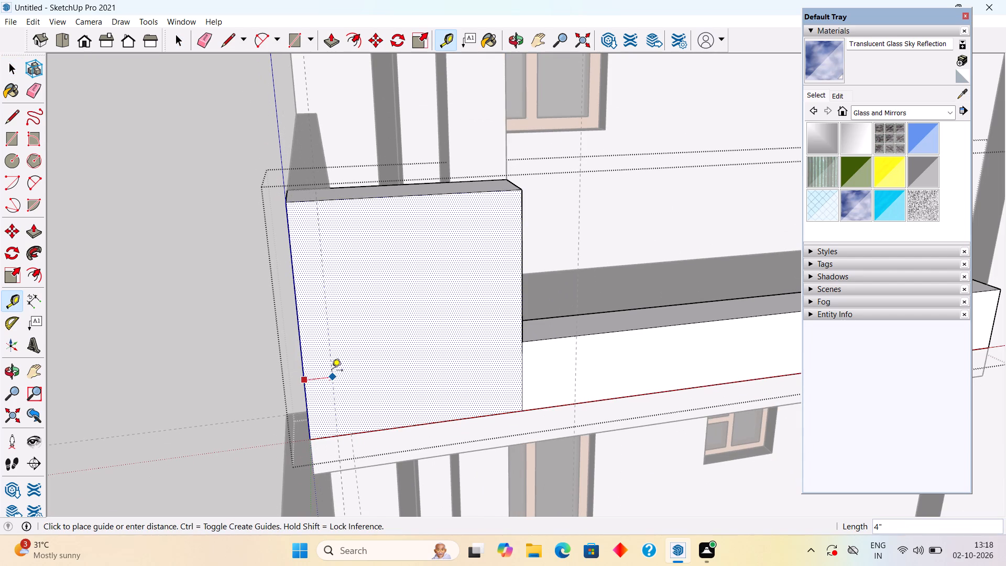
pyautogui.press('1')
pyautogui.hotkey('shift', '"')
pyautogui.press('Return')
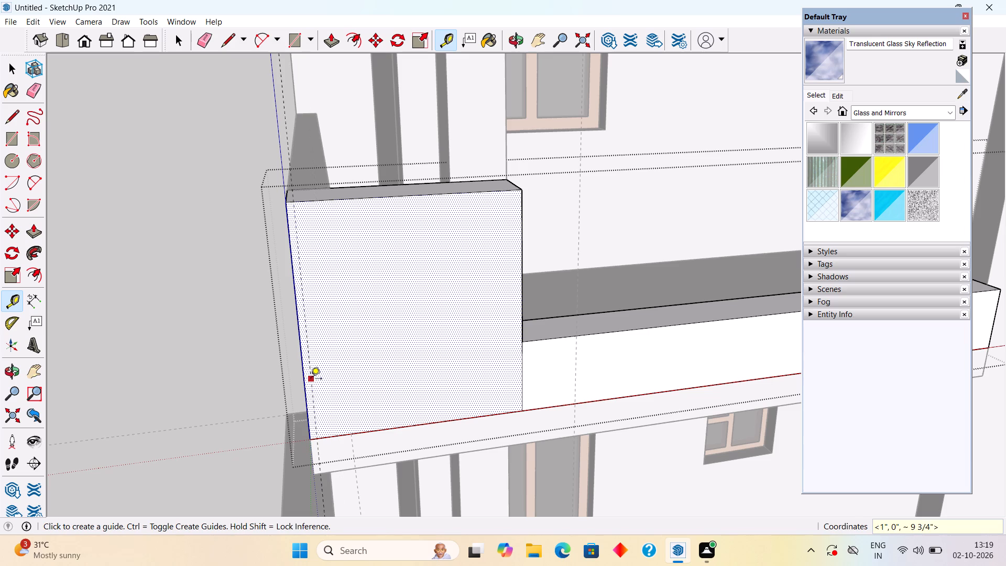
pyautogui.click(309, 380)
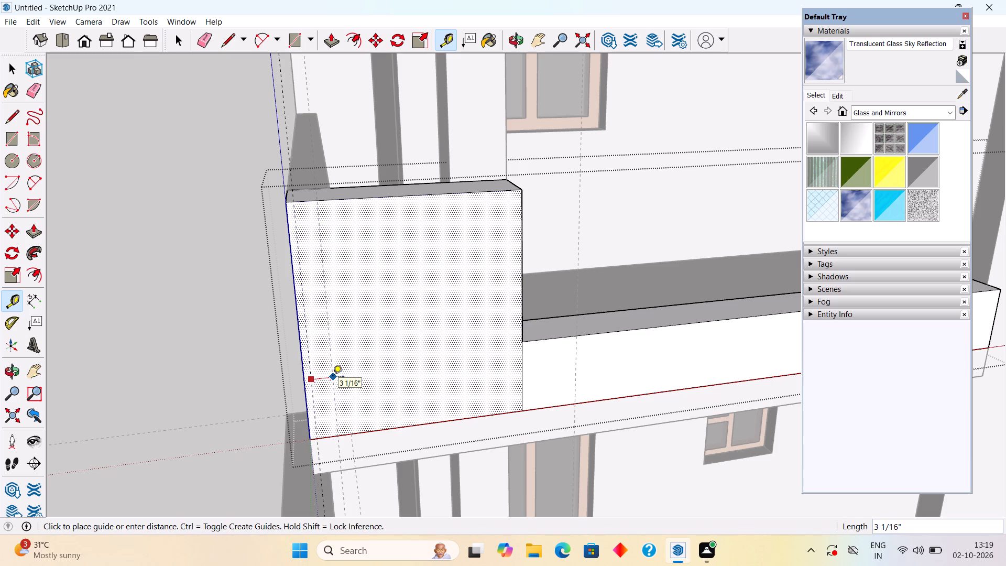
pyautogui.write('2"')
pyautogui.press('Return')
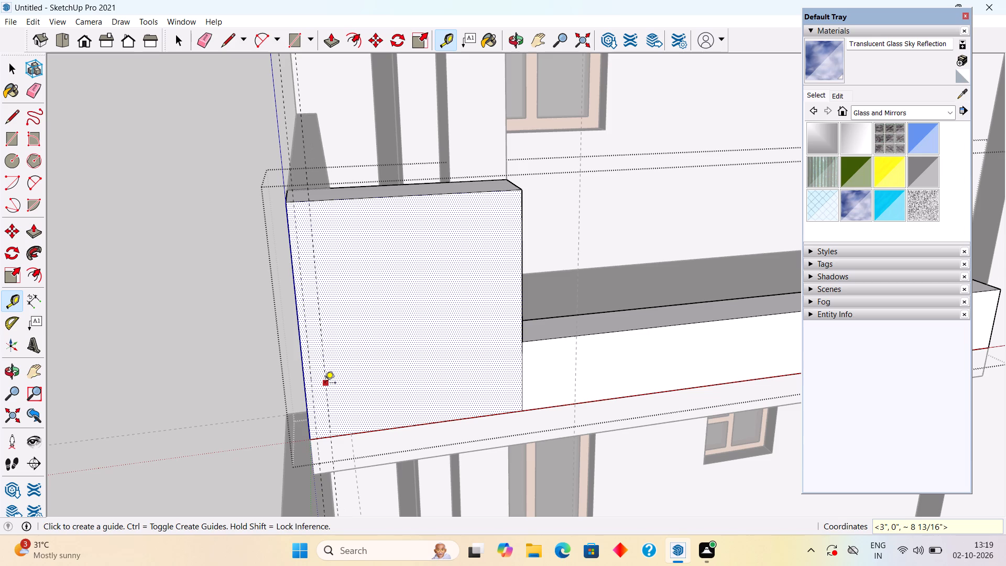
# Add three more vertical guides across the raised corner's face, spaced successively 1", 2" and 1" apart.
pyautogui.click(325, 384)
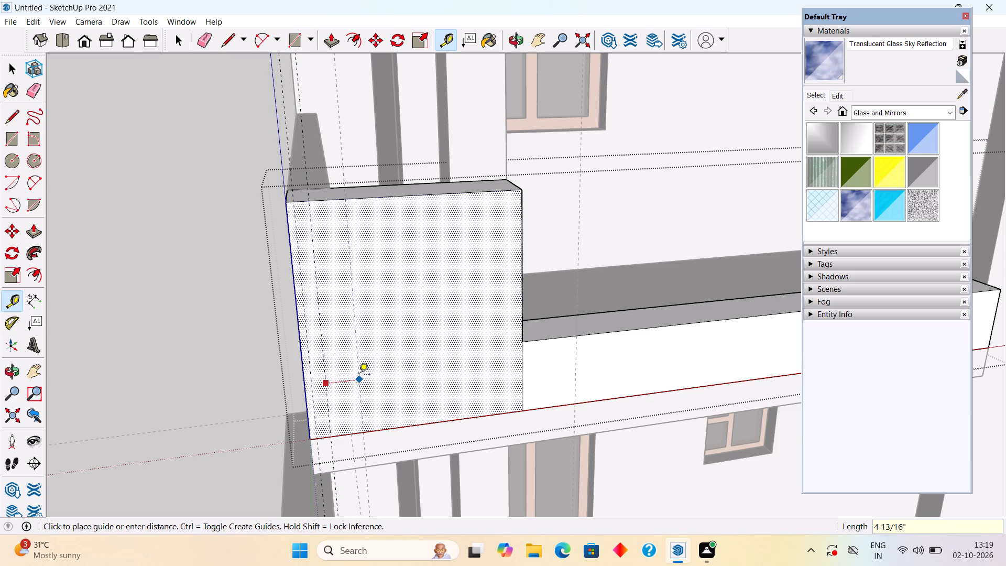
pyautogui.write('1"')
pyautogui.press('Return')
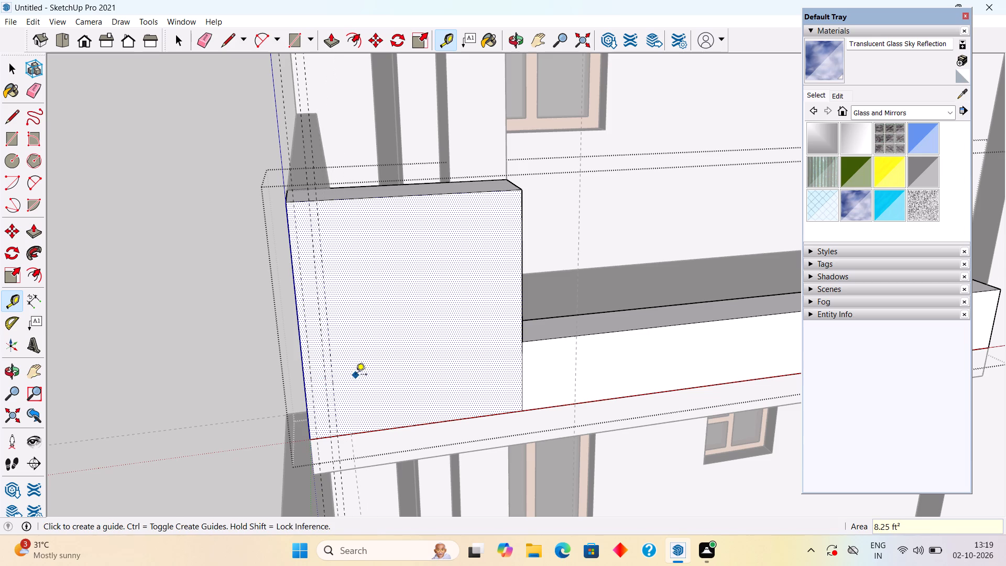
pyautogui.click(335, 382)
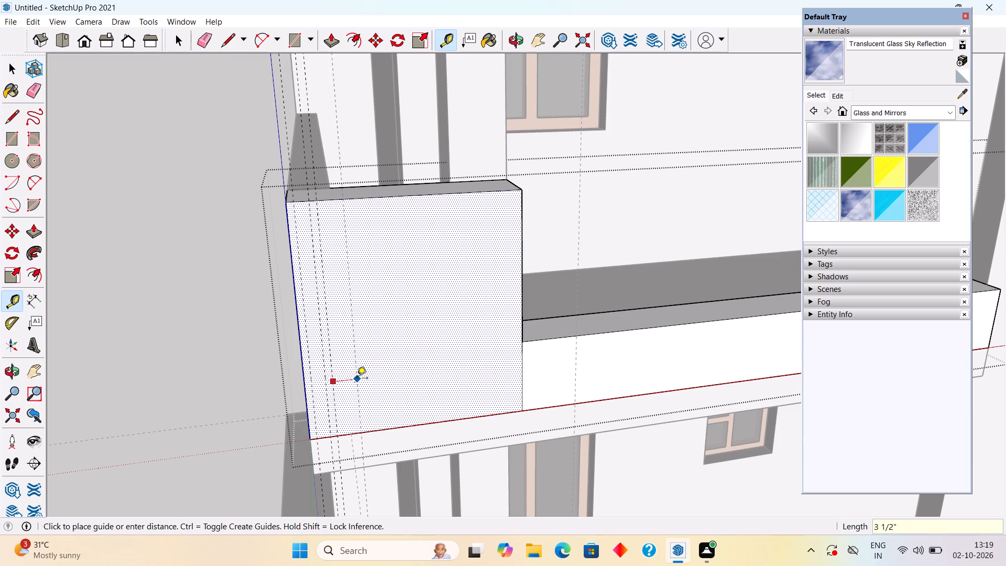
pyautogui.write('2"')
pyautogui.press('Return')
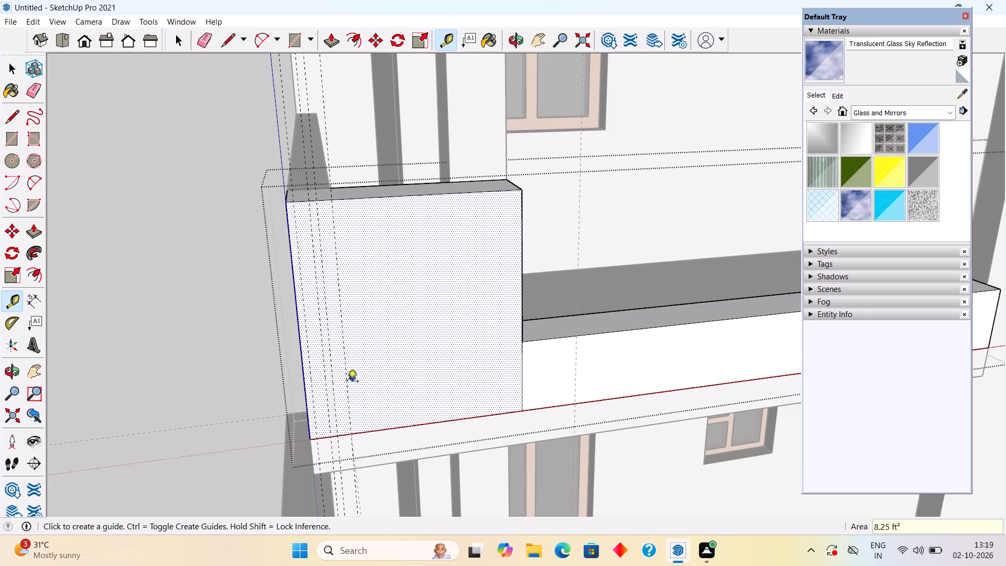
pyautogui.click(344, 384)
pyautogui.press('2')
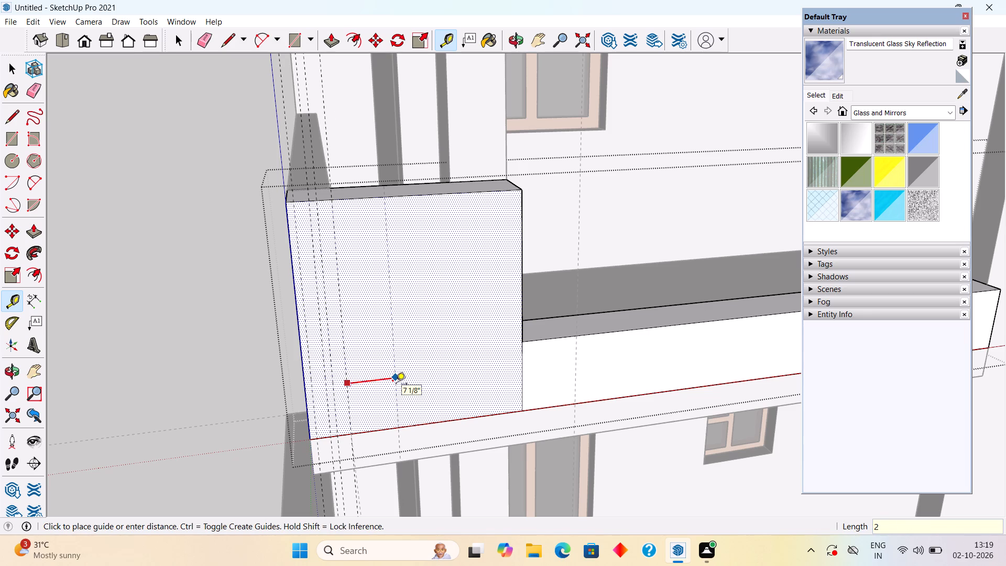
pyautogui.press('BackSpace')
pyautogui.press('BackSpace')
pyautogui.write('1"')
pyautogui.press('Return')
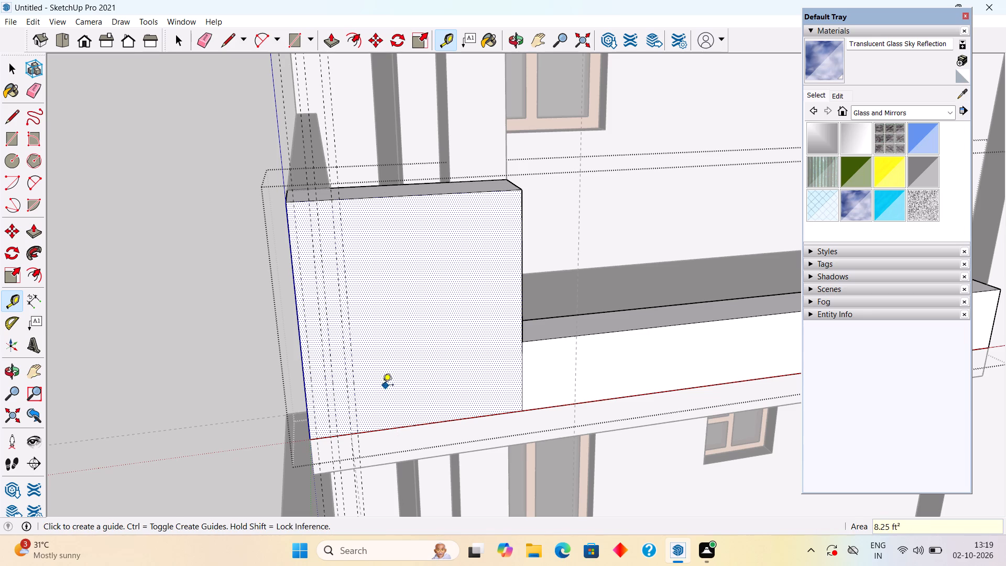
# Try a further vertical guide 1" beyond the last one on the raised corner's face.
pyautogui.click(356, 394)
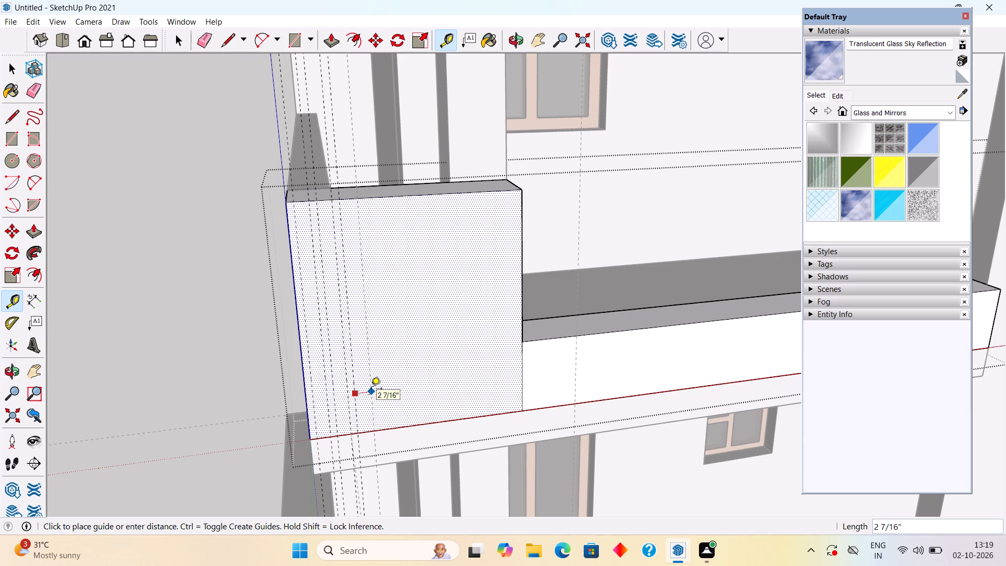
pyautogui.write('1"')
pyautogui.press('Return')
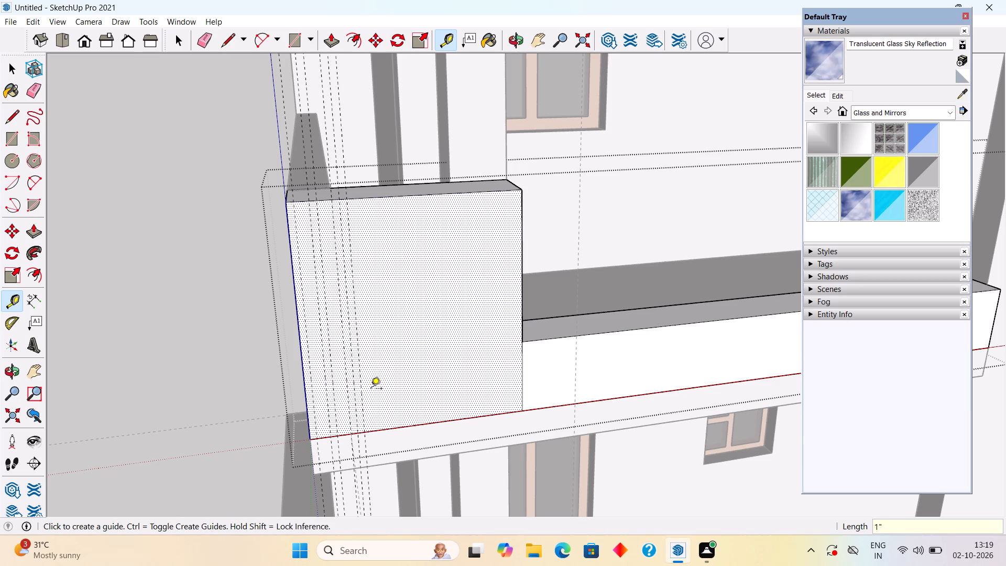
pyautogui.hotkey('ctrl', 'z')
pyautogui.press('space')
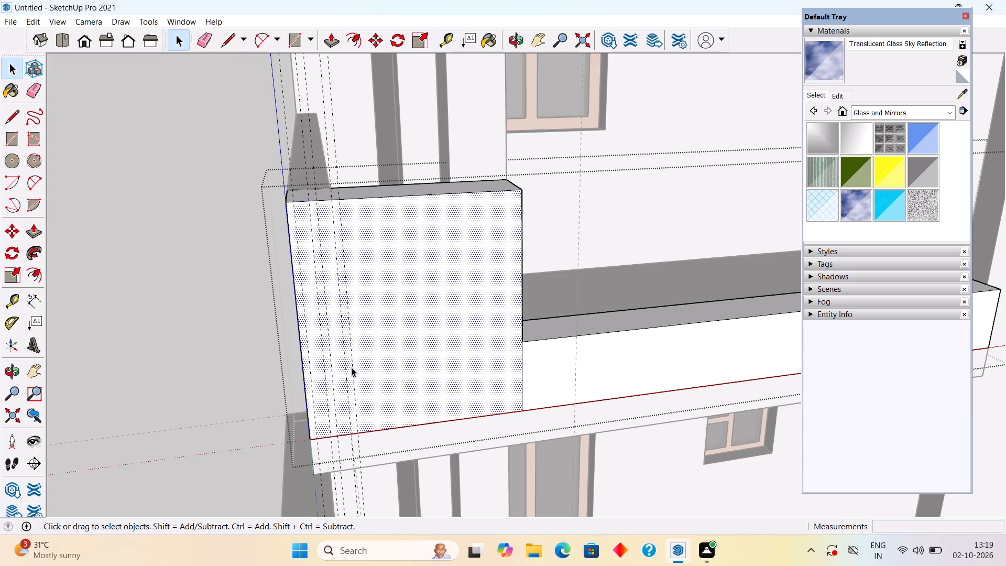
# Copy the last two vertical guides 3" along the parapet face and repeat the copy as an x10 array.
pyautogui.click(352, 367)
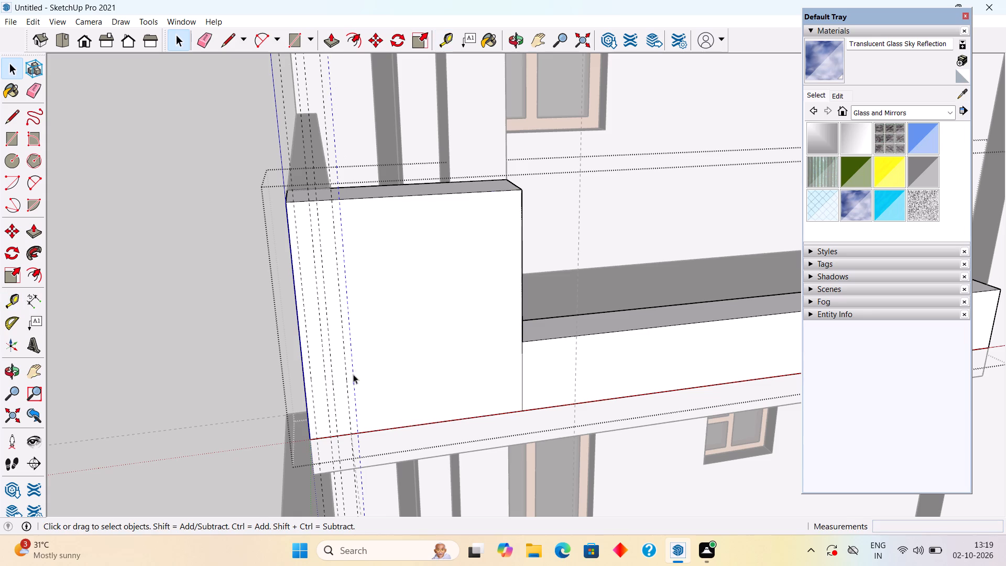
pyautogui.click(348, 390)
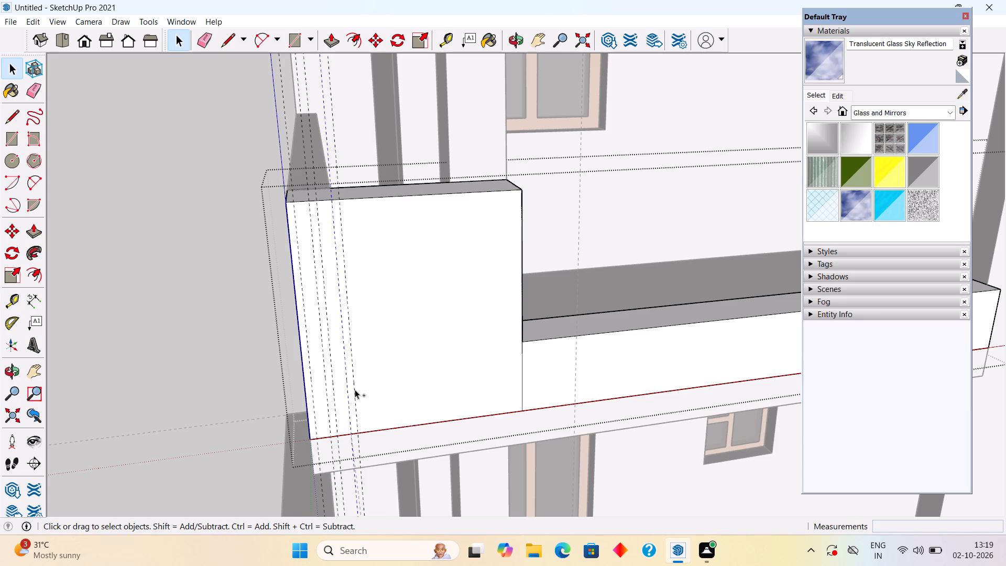
pyautogui.keyDown('ctrl'); pyautogui.click(355, 389); pyautogui.keyUp('ctrl')
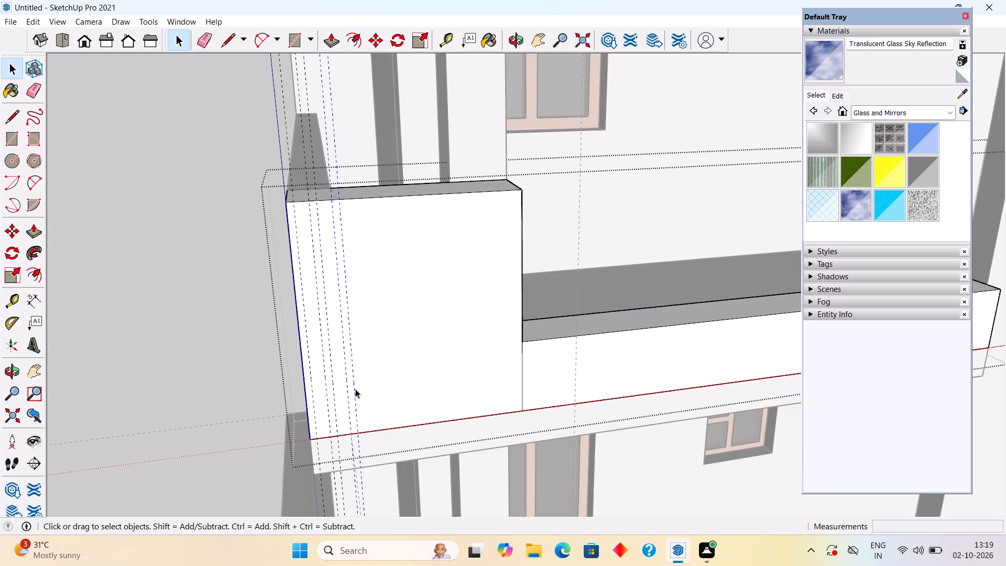
pyautogui.press('m')
pyautogui.click(355, 389)
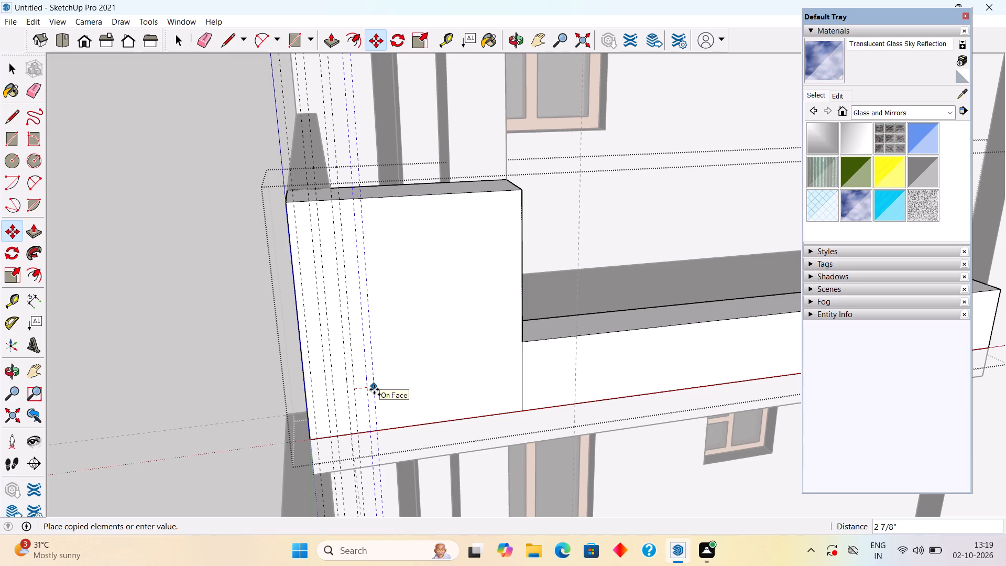
pyautogui.write('2"')
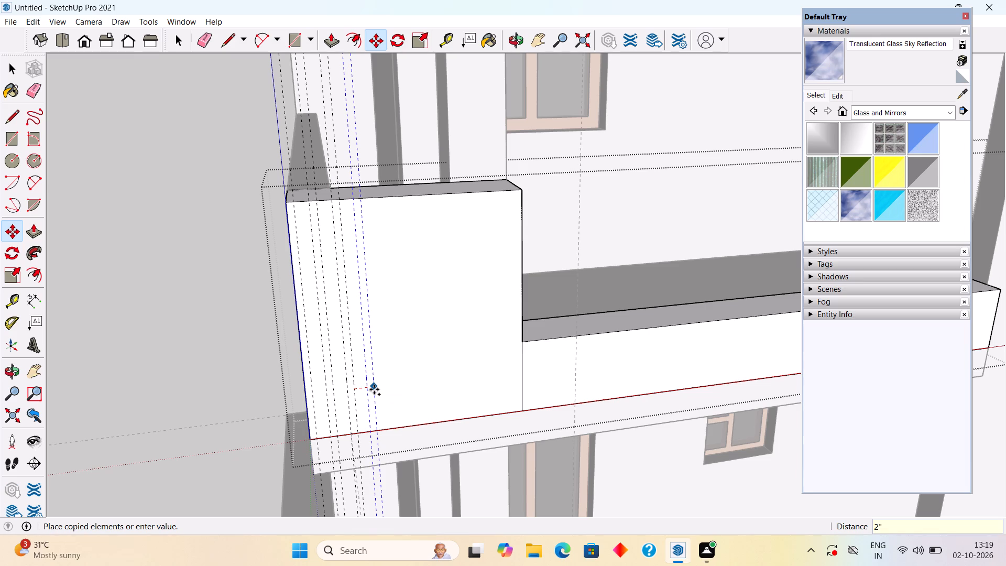
pyautogui.press('Return')
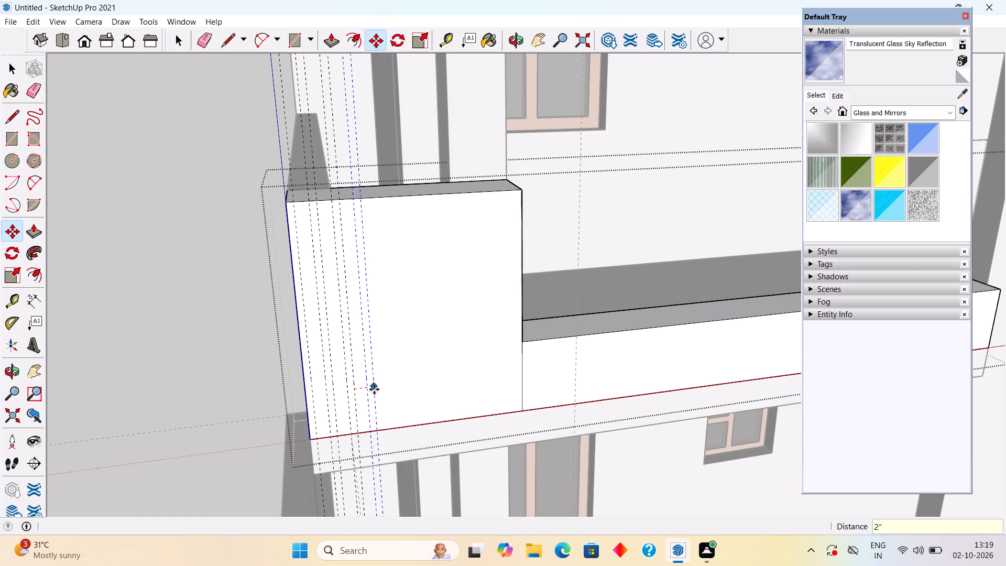
pyautogui.press('BackSpace')
pyautogui.press('3')
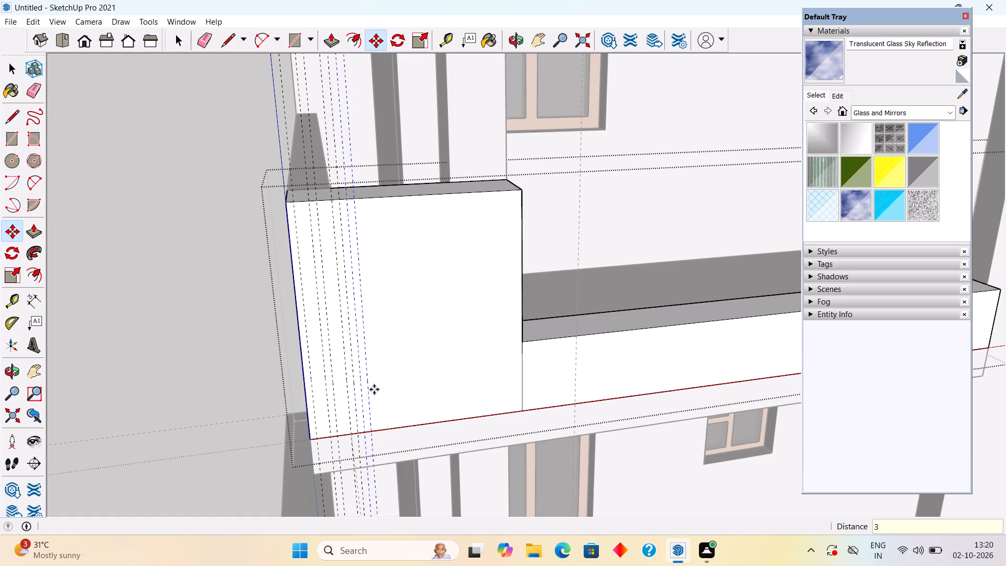
pyautogui.hotkey('shift', '"')
pyautogui.press('Return')
pyautogui.press('x')
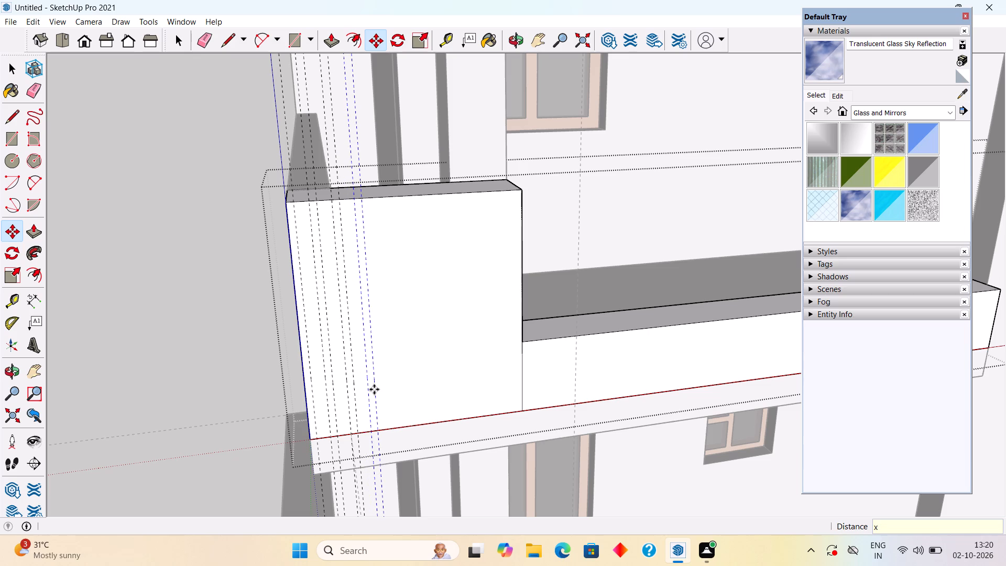
pyautogui.write('10')
pyautogui.press('Return')
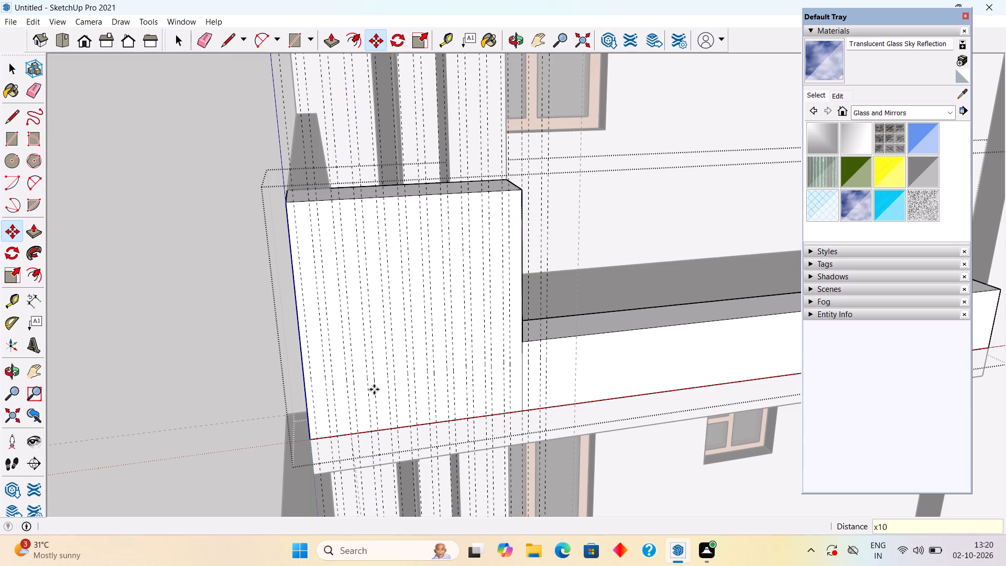
# Delete the three surplus vertical guides that fall beyond the raised corner's inner edge, over the low parapet.
pyautogui.press('space')
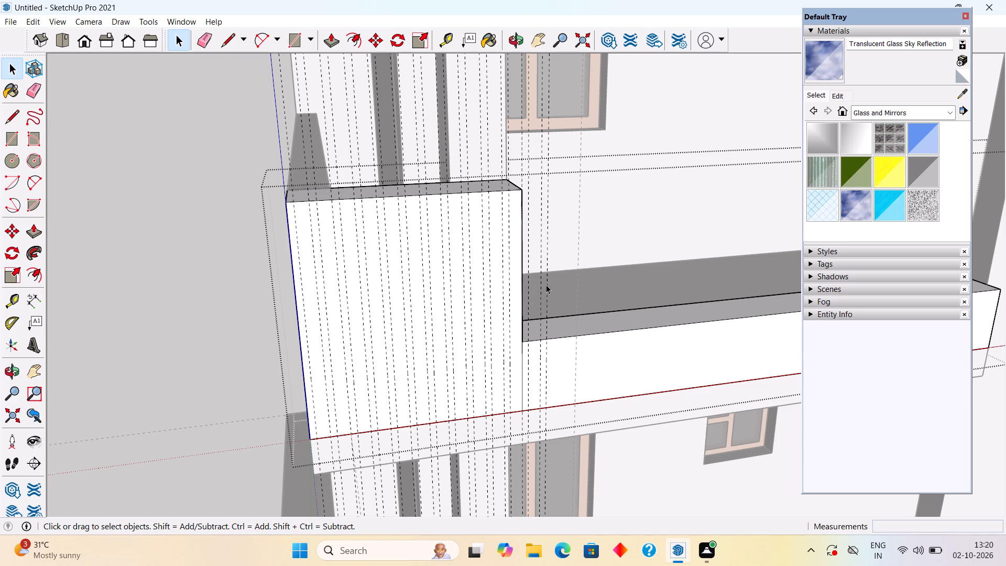
pyautogui.click(546, 285)
pyautogui.press('Delete')
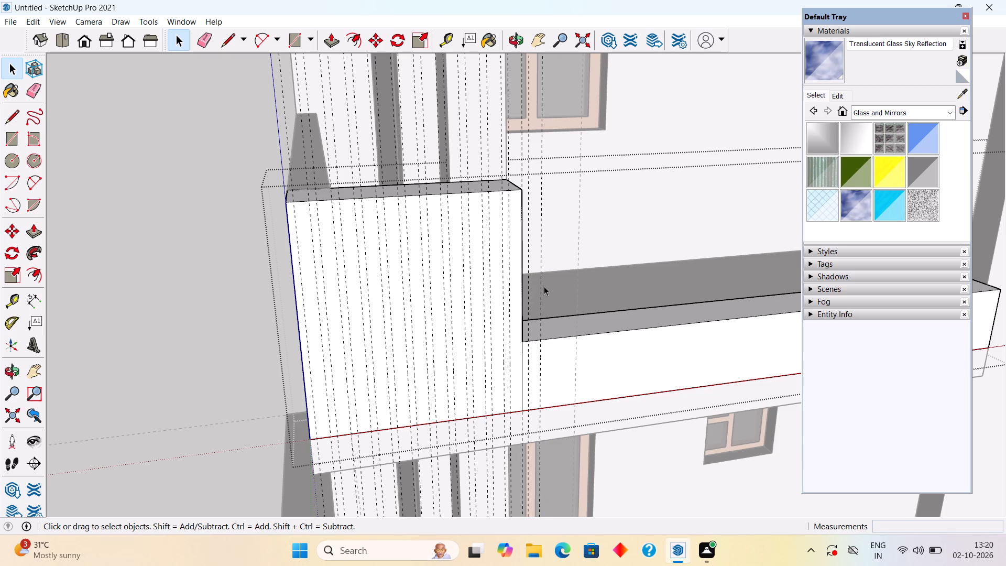
pyautogui.click(541, 292)
pyautogui.press('Delete')
pyautogui.click(531, 298)
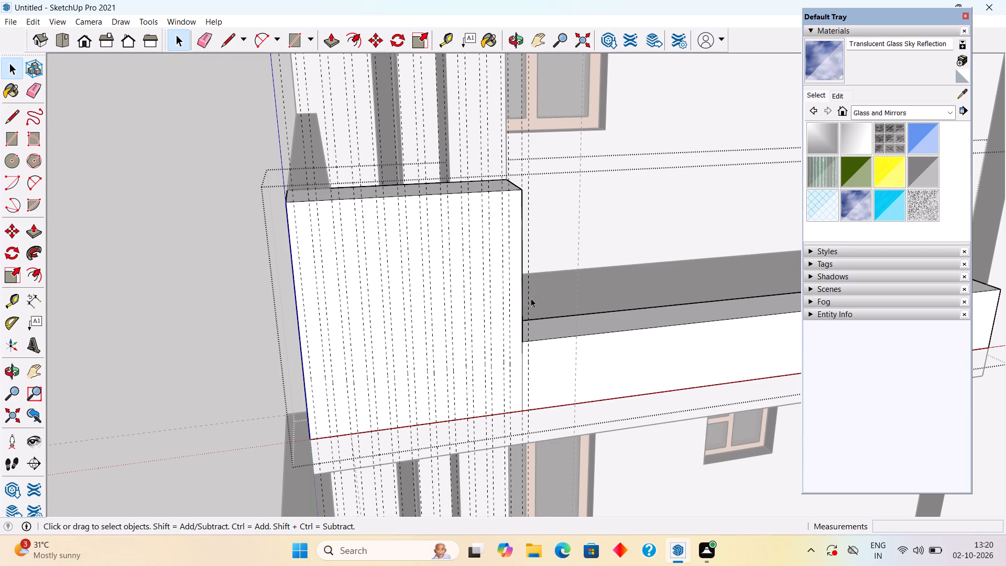
pyautogui.click(530, 300)
pyautogui.press('Delete')
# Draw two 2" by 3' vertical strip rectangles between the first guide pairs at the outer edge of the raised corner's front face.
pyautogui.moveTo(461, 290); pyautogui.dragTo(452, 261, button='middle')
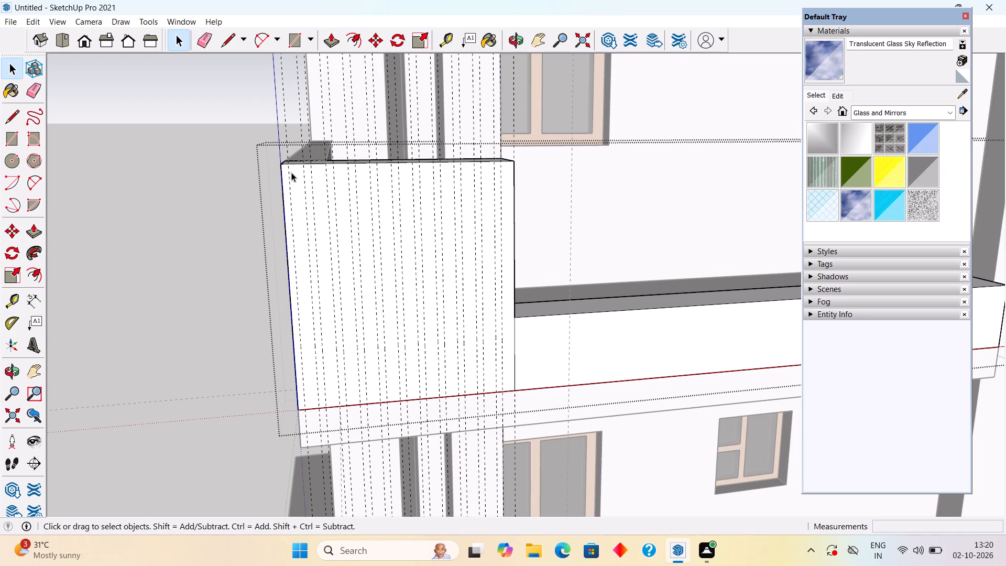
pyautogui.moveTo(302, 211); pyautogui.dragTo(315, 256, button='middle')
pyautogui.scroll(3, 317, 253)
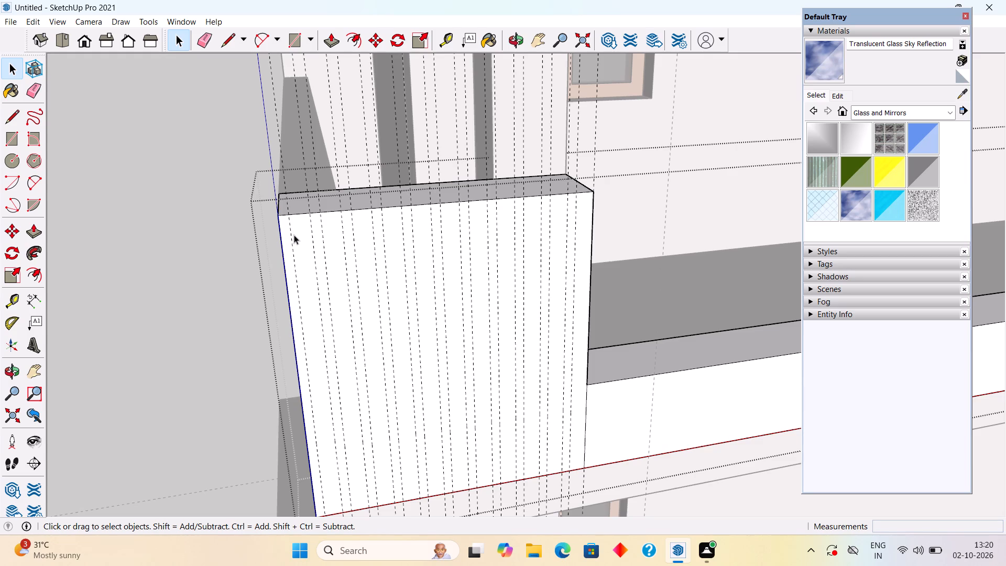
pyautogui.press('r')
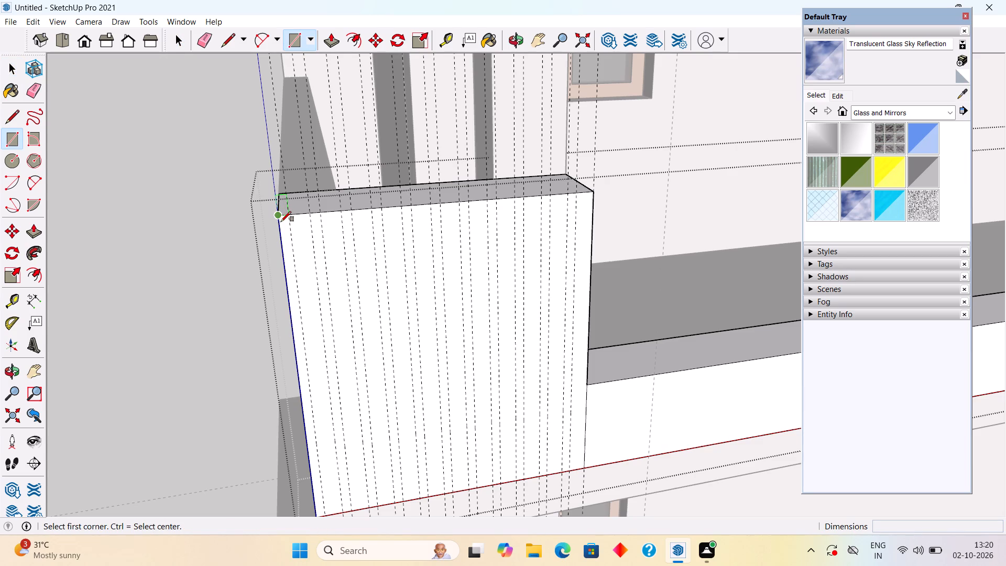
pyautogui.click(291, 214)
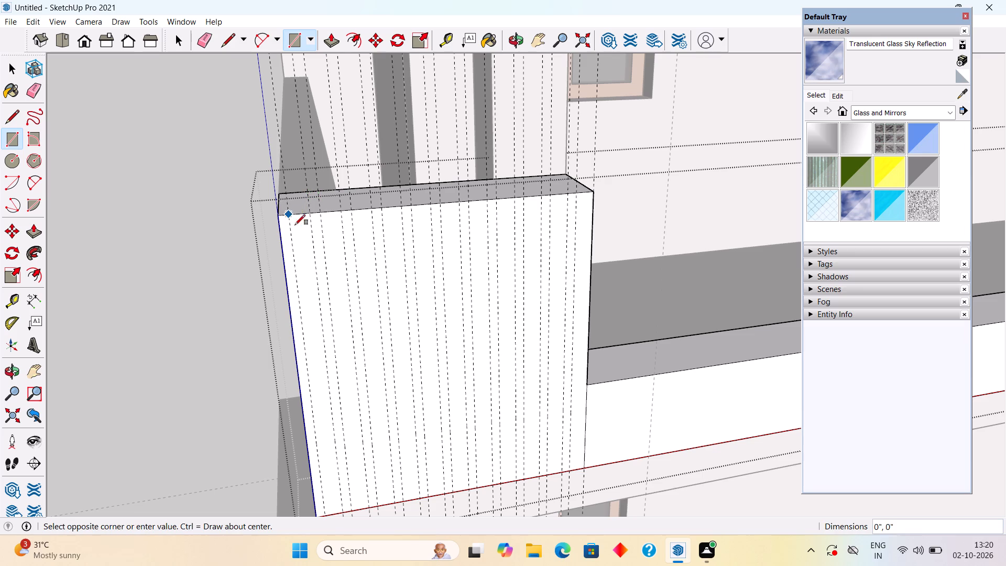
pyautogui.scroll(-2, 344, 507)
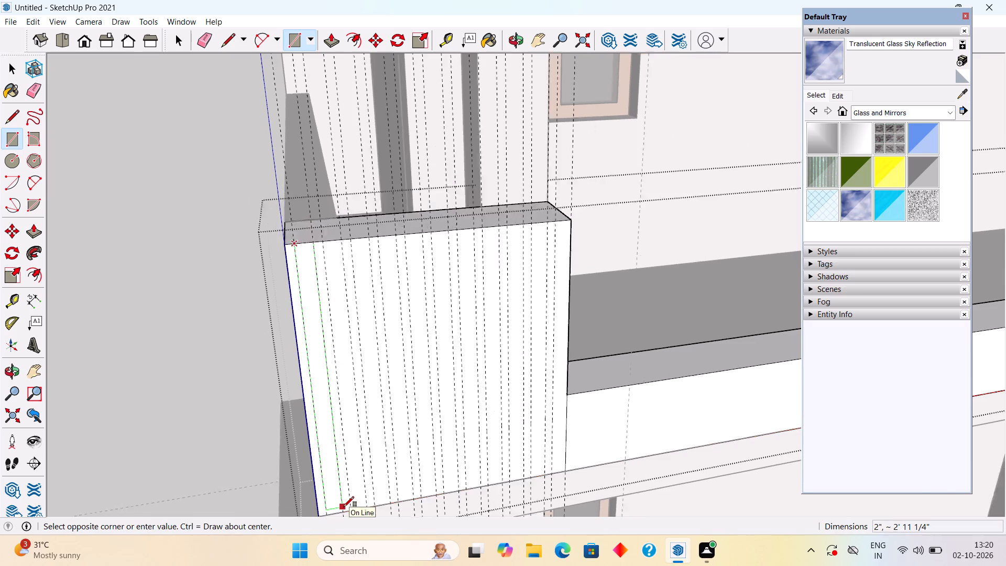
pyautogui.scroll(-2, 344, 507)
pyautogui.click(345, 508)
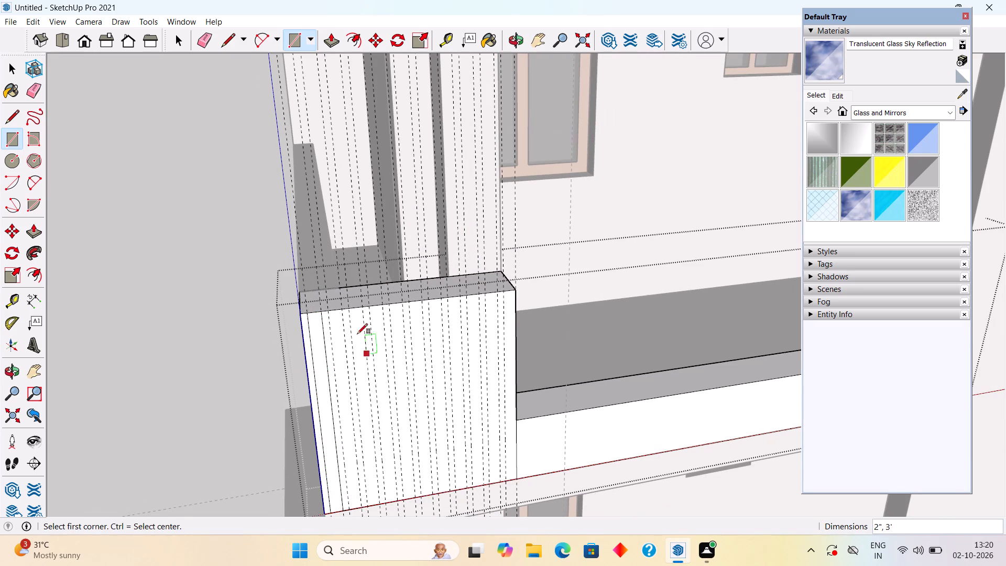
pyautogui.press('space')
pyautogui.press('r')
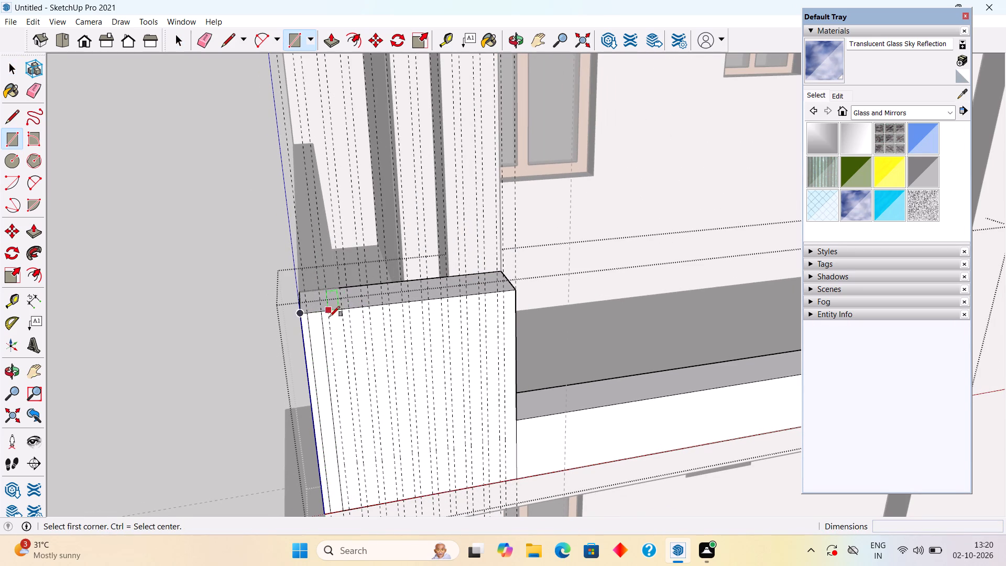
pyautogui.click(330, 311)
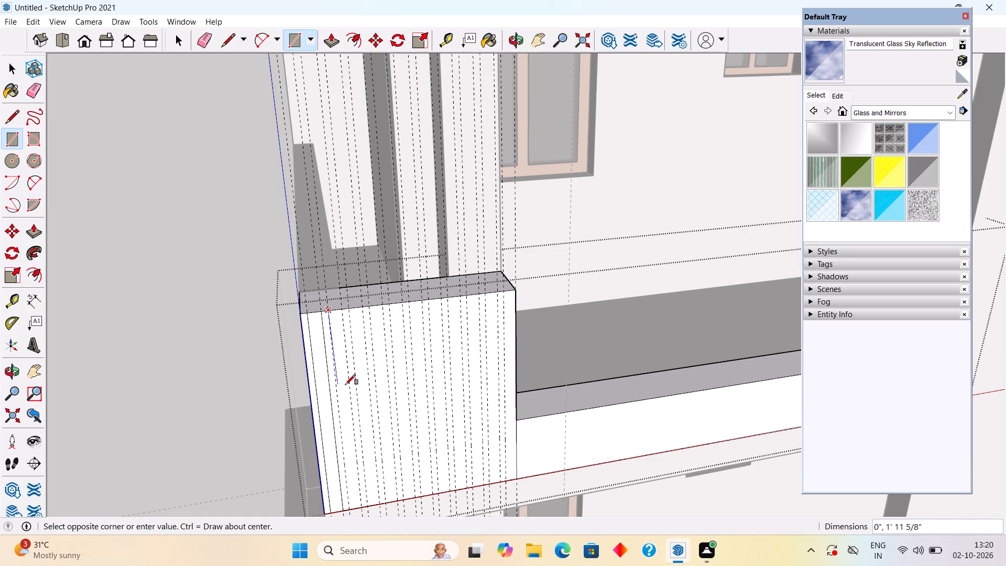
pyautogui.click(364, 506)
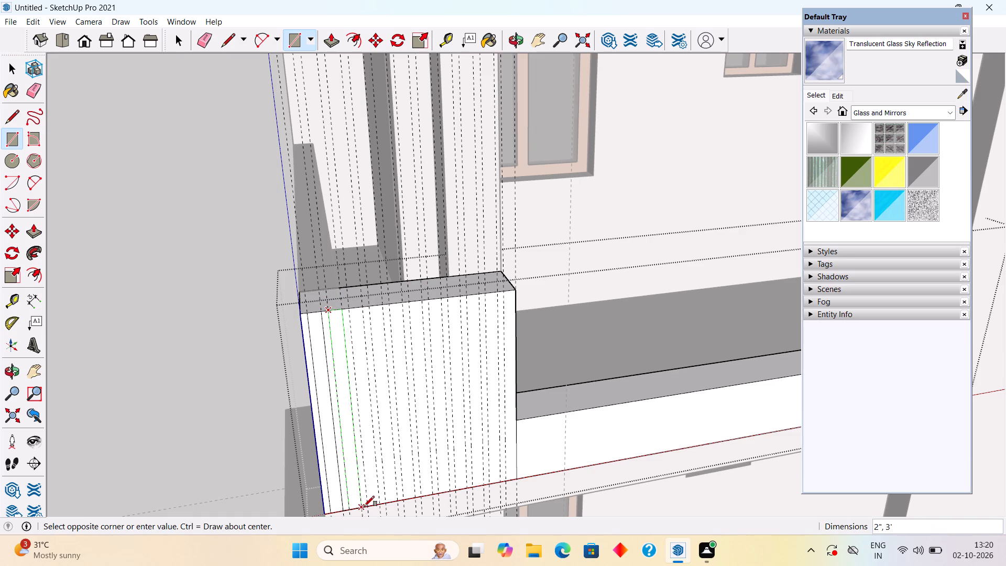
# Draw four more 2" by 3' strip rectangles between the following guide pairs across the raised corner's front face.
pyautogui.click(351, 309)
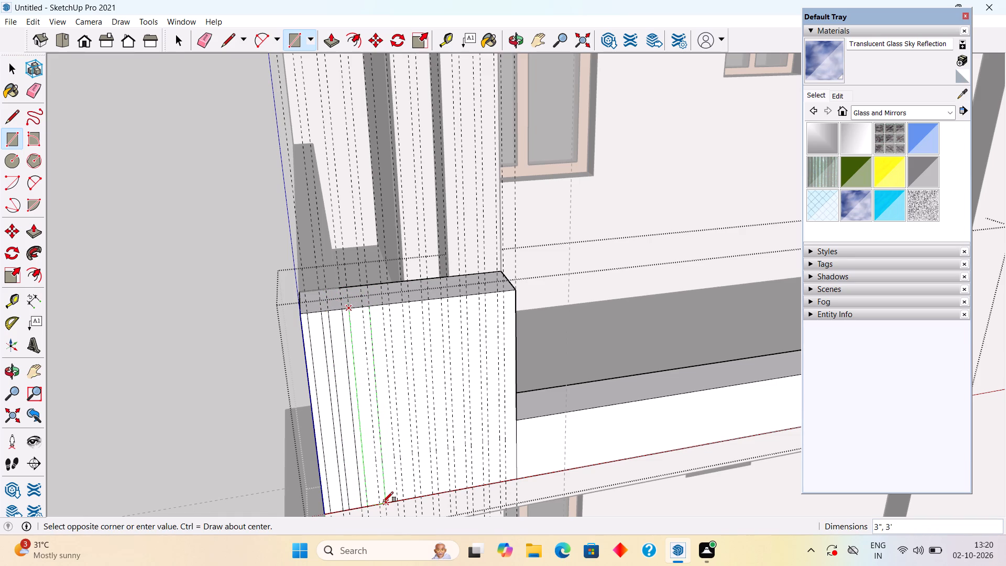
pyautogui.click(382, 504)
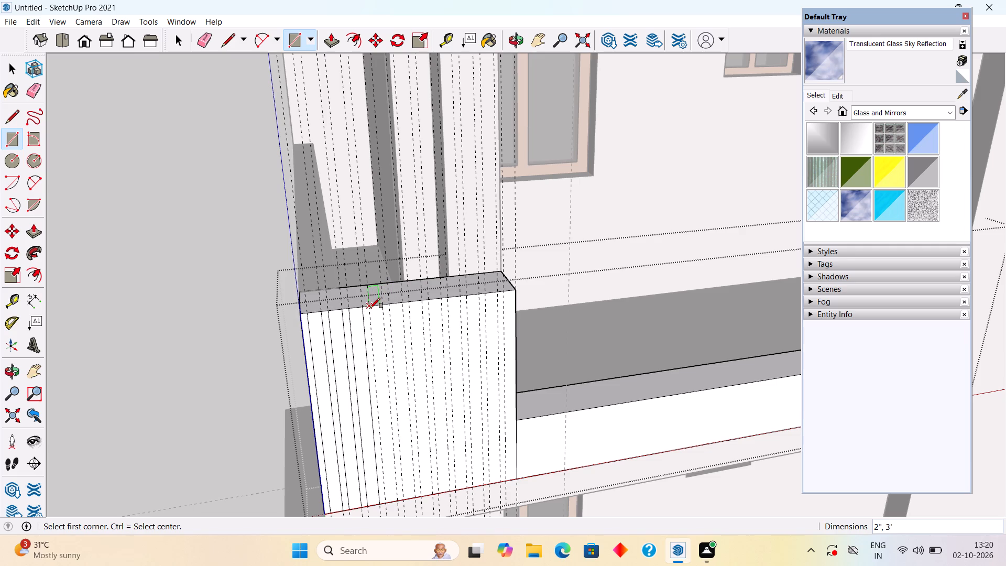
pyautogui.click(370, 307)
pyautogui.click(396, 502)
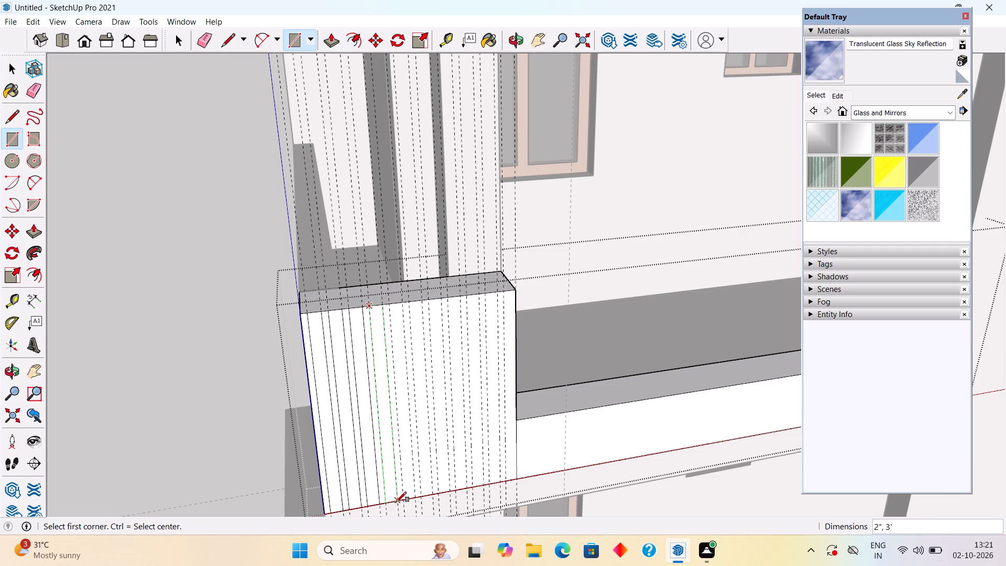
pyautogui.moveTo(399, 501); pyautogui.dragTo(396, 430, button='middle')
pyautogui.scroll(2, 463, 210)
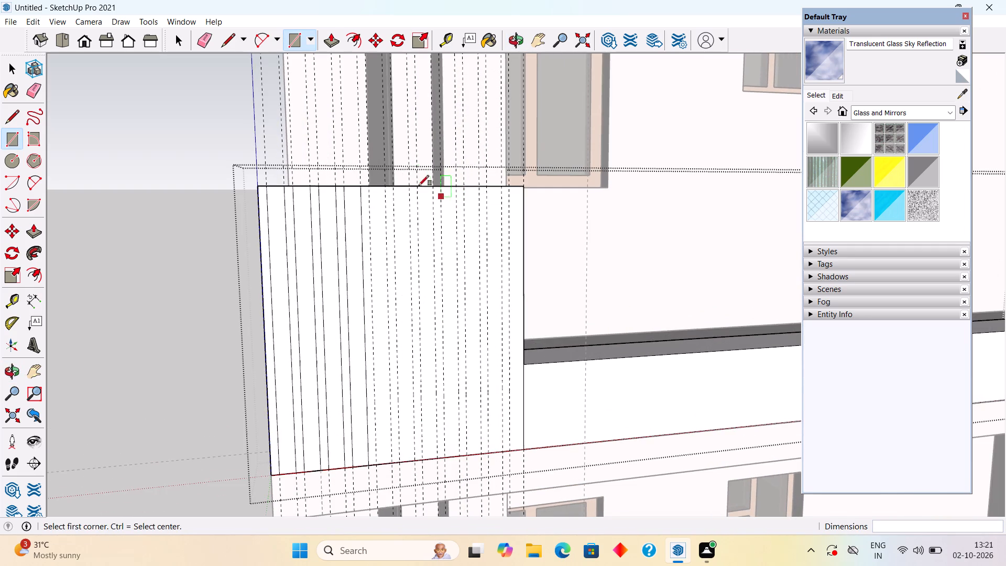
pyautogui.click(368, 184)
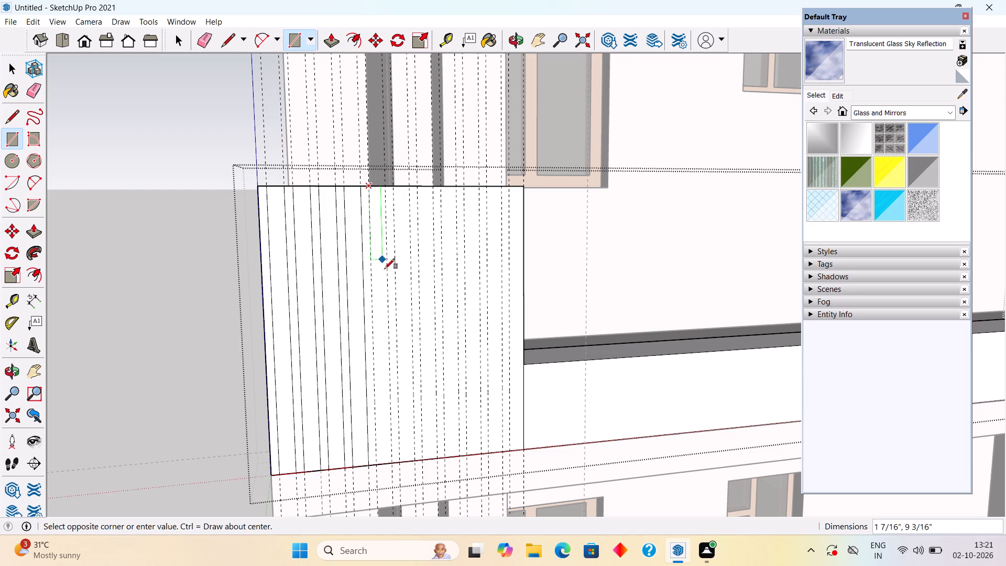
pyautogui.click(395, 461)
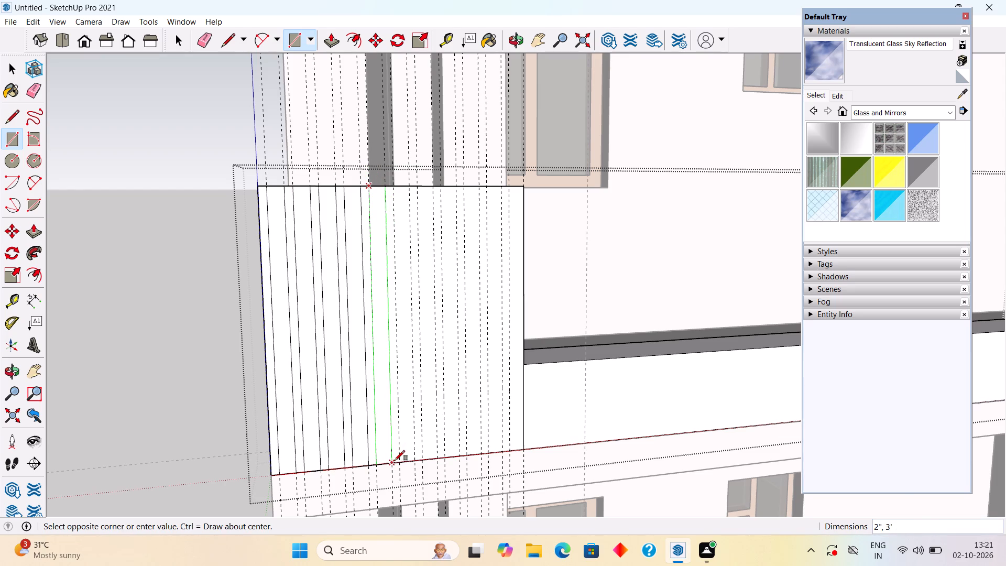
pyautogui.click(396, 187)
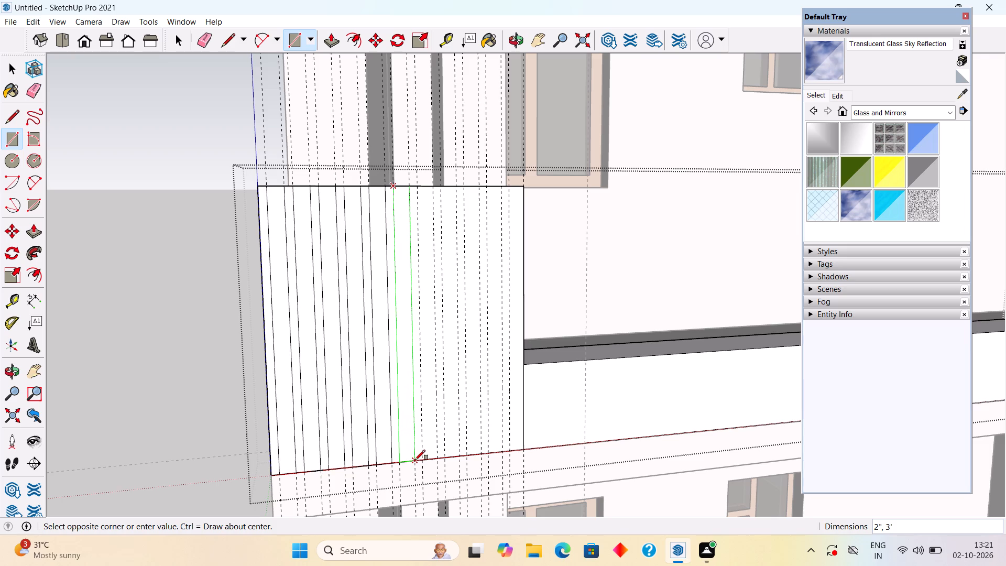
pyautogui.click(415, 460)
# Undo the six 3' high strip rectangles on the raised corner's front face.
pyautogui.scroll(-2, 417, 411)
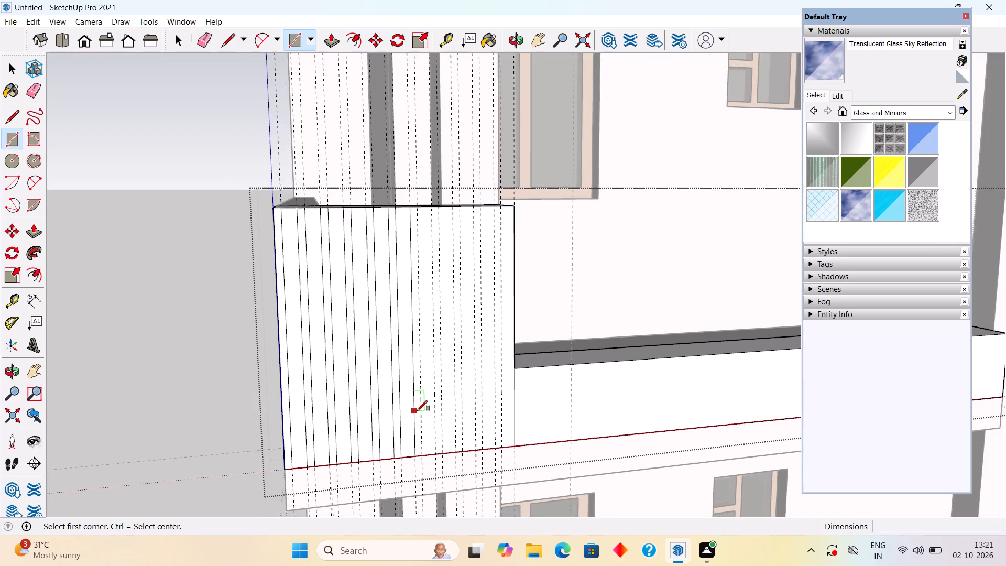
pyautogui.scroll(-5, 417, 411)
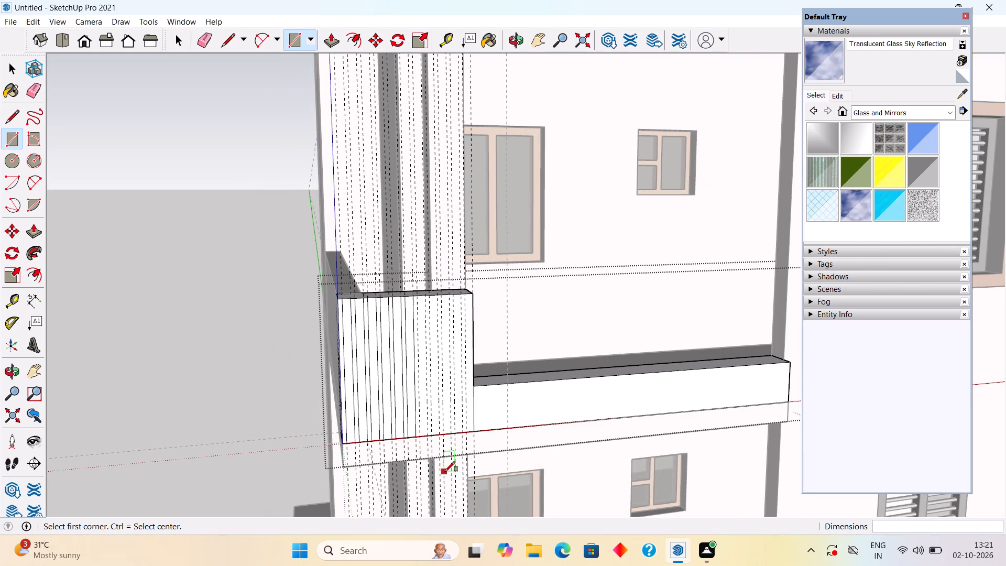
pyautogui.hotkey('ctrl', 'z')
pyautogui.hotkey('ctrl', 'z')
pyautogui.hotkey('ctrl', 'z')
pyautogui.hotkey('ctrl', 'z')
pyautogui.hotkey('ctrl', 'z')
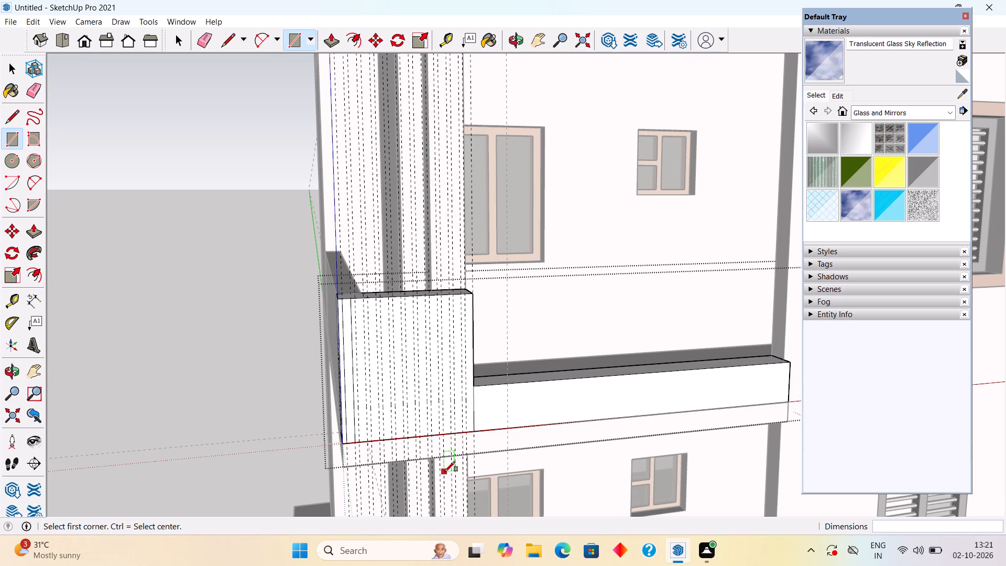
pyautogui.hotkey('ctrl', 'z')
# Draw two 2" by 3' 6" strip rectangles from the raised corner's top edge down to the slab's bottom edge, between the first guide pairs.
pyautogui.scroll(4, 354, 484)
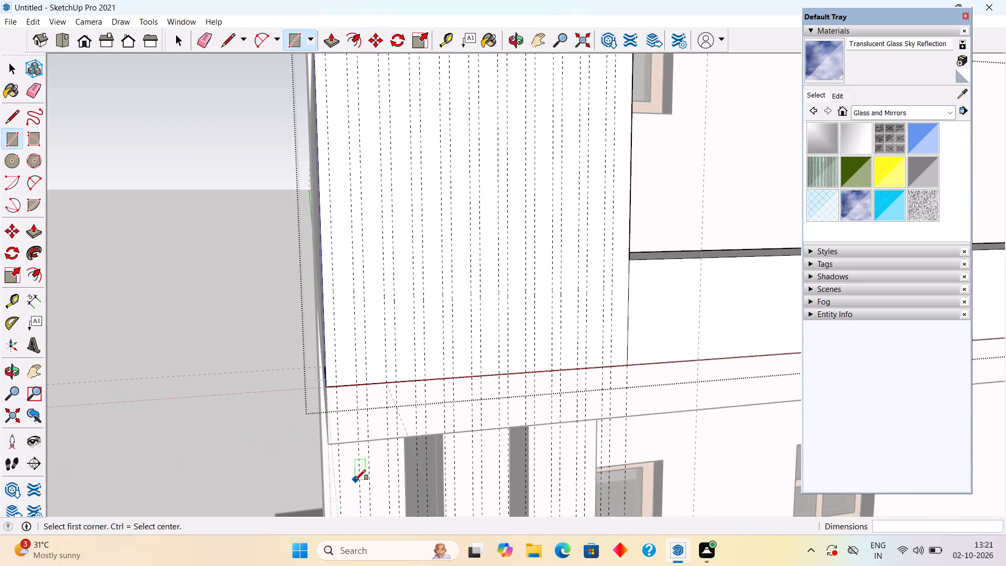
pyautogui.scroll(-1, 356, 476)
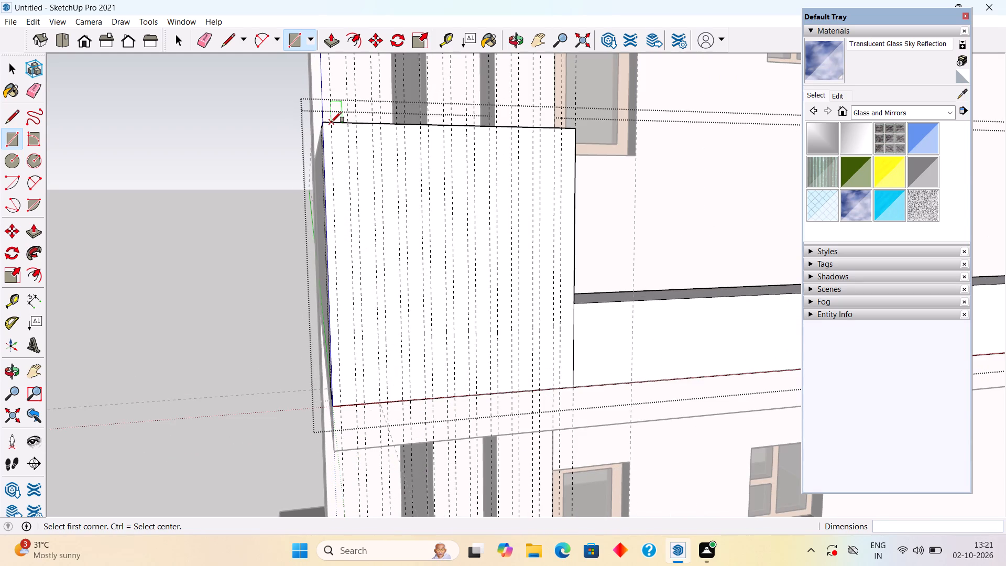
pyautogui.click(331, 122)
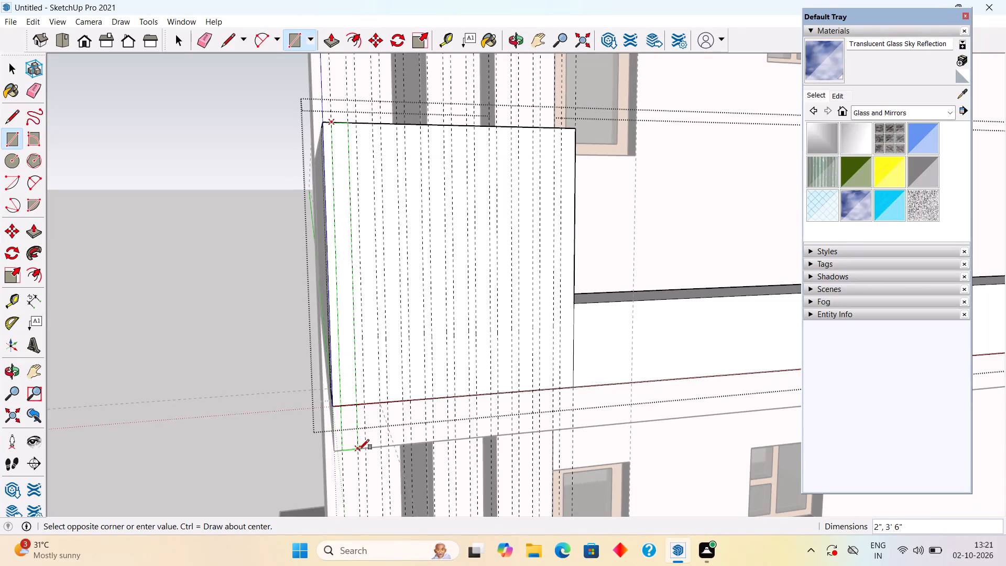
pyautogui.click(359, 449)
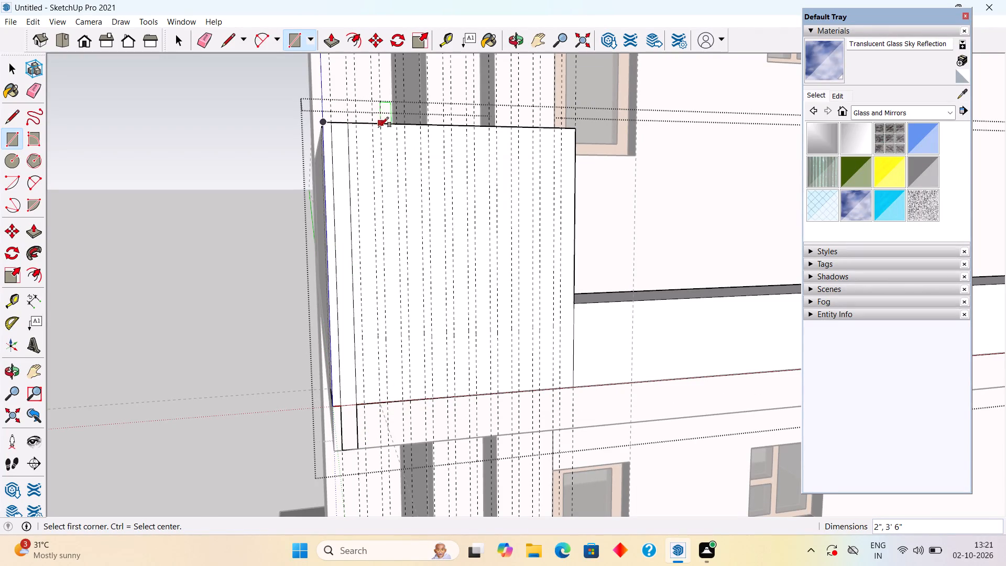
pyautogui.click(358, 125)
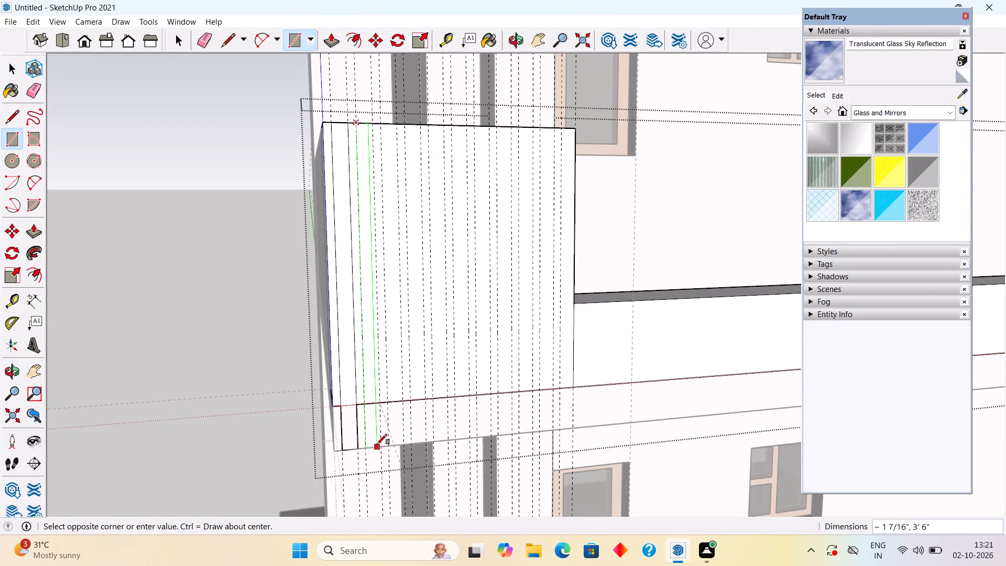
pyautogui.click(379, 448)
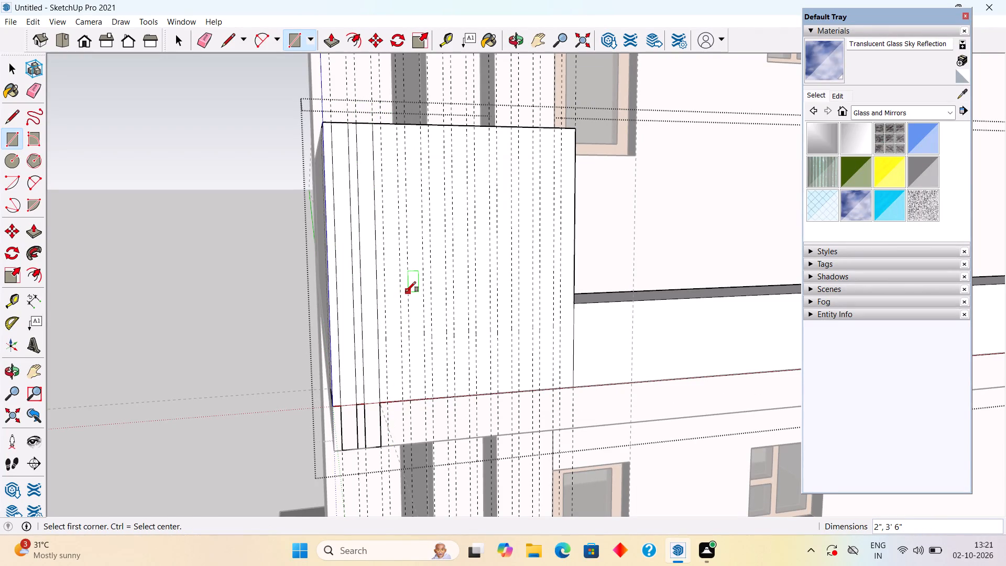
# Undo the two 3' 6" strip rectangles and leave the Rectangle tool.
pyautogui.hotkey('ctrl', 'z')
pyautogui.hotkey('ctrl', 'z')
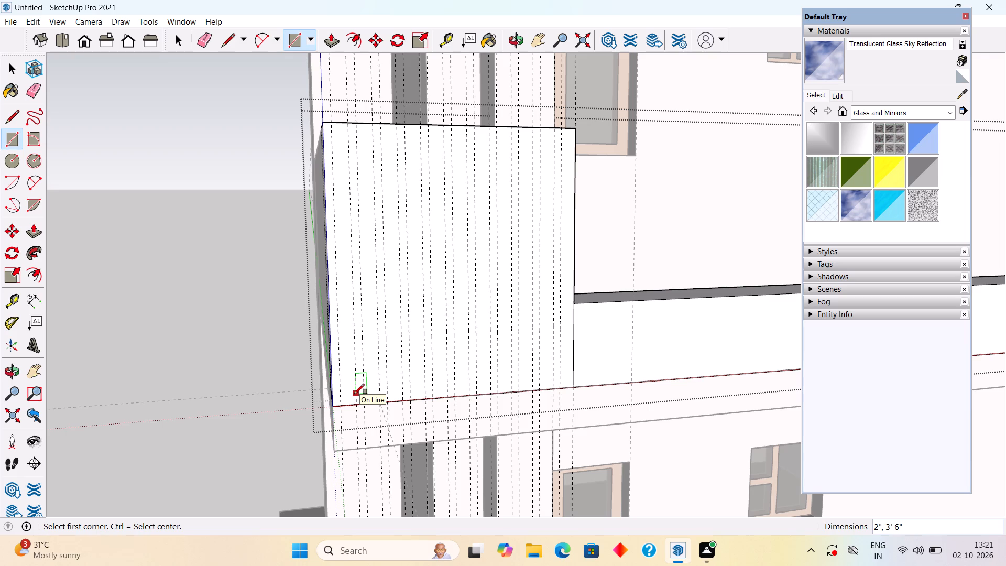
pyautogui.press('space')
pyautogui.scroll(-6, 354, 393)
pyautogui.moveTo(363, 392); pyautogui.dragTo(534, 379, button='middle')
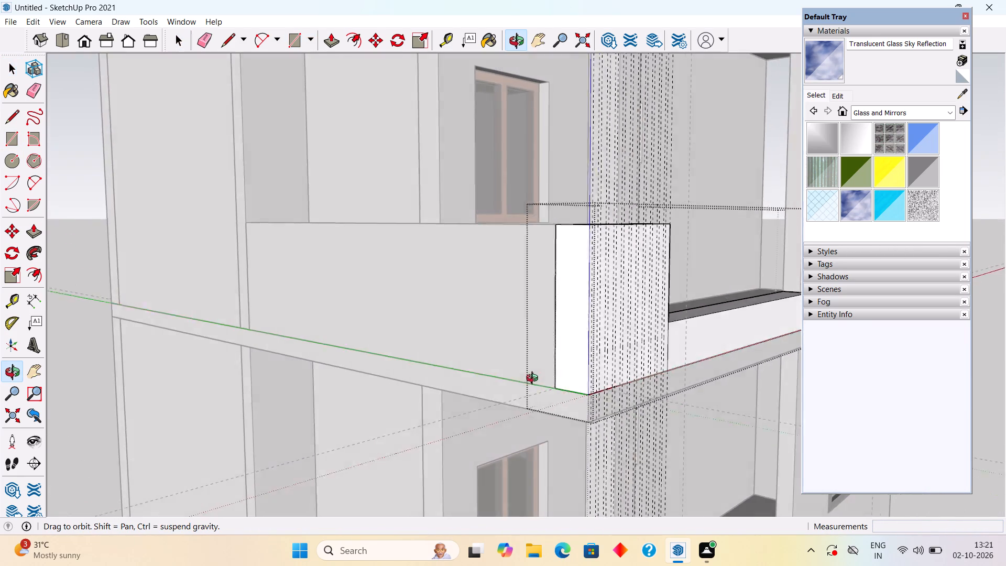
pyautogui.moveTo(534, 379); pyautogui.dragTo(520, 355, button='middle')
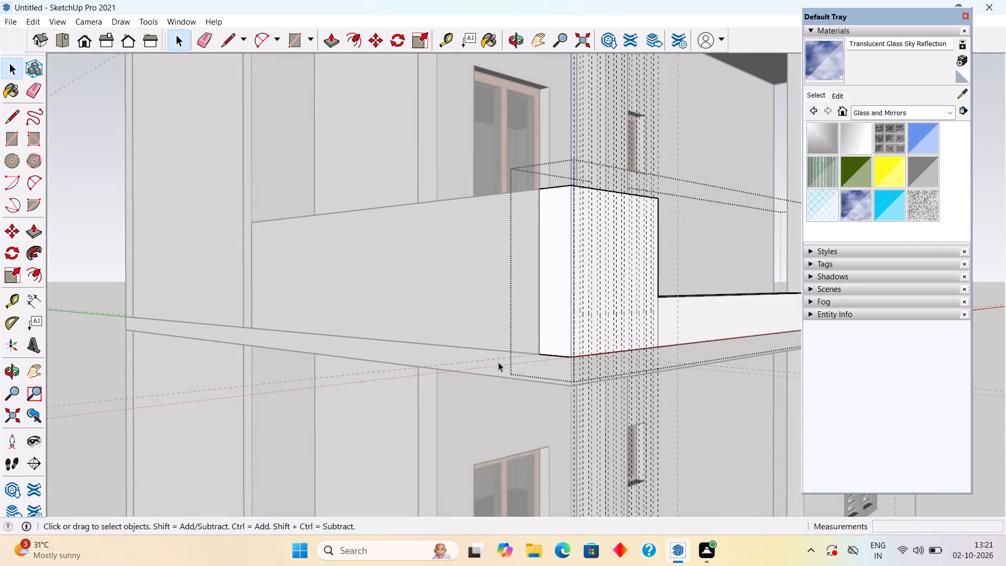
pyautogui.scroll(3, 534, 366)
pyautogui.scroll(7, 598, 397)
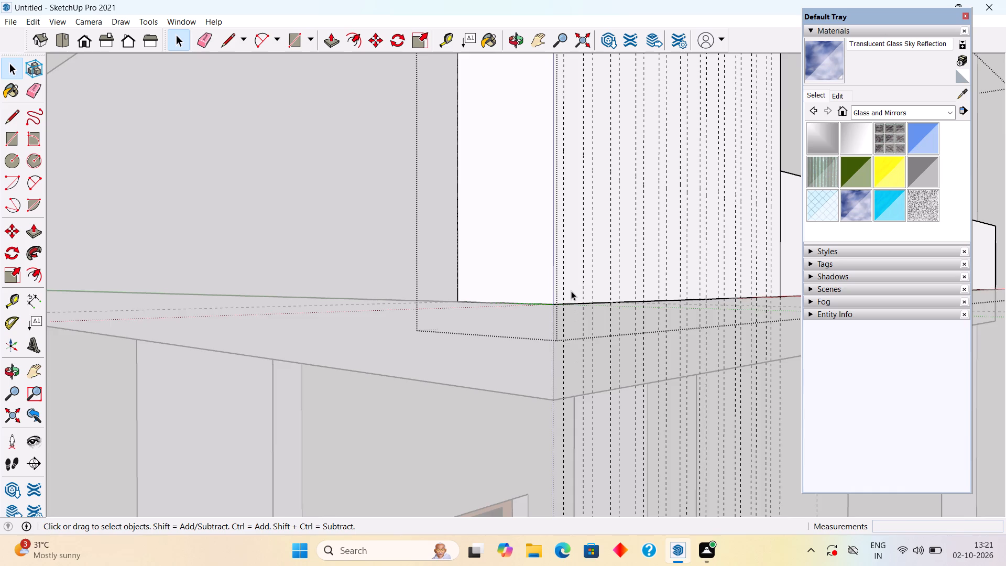
# Move the vertical guides about 6' 1 3/4" off the raised corner, into the empty space beside the building.
pyautogui.scroll(-15, 571, 291)
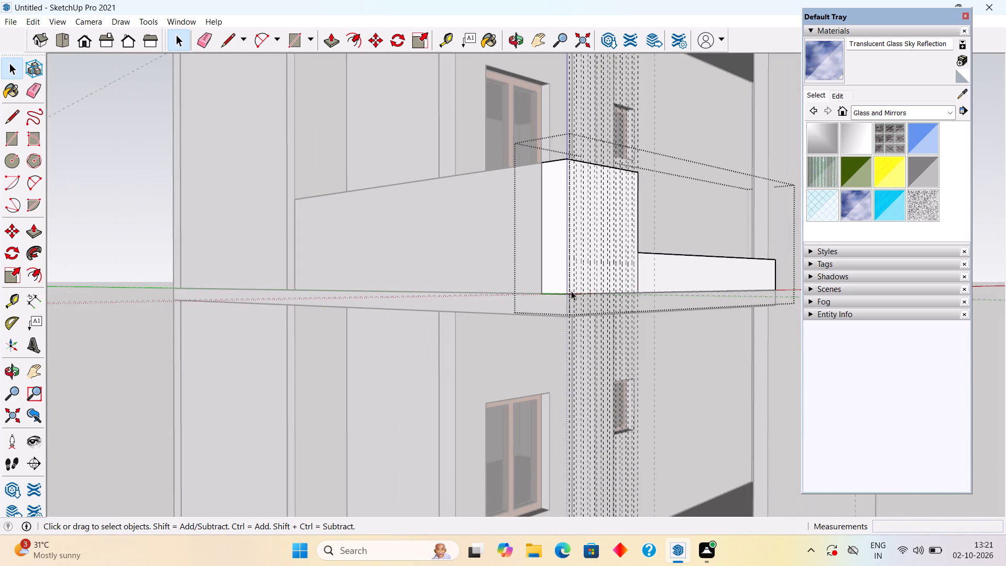
pyautogui.scroll(-6, 602, 333)
pyautogui.moveTo(606, 339); pyautogui.dragTo(603, 339, button='middle')
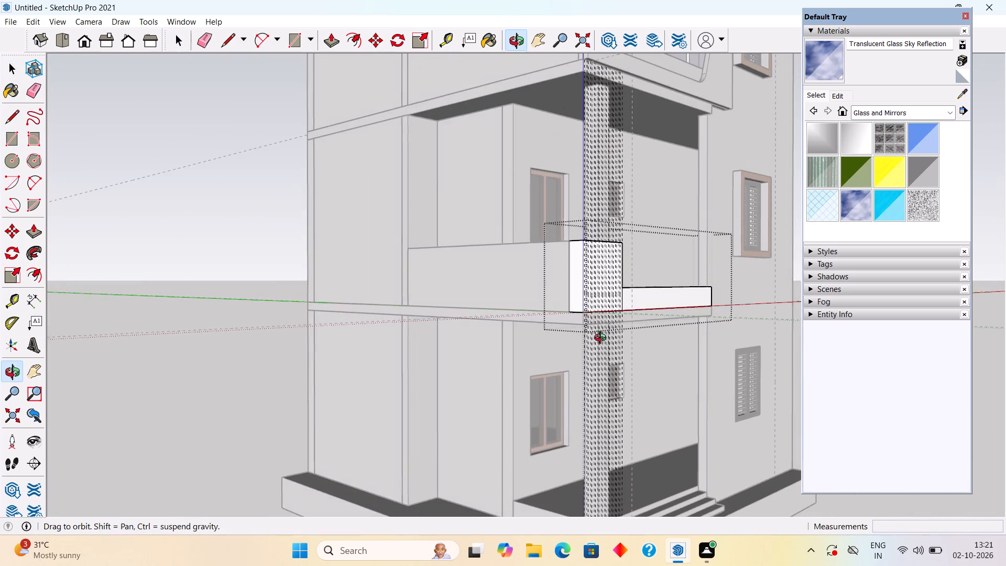
pyautogui.moveTo(603, 339); pyautogui.dragTo(379, 354, button='middle')
pyautogui.scroll(-1, 371, 351)
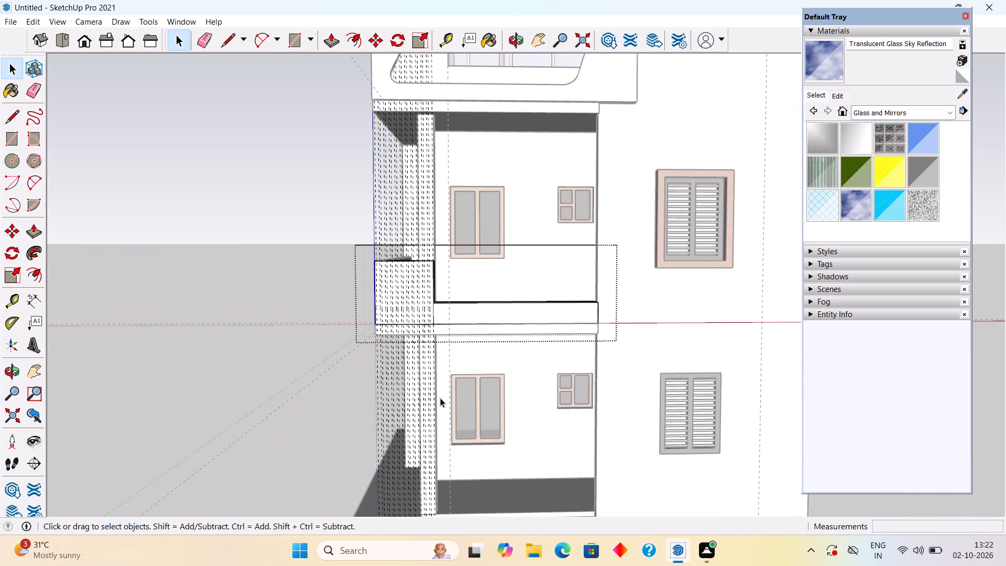
pyautogui.moveTo(440, 398); pyautogui.dragTo(360, 373)
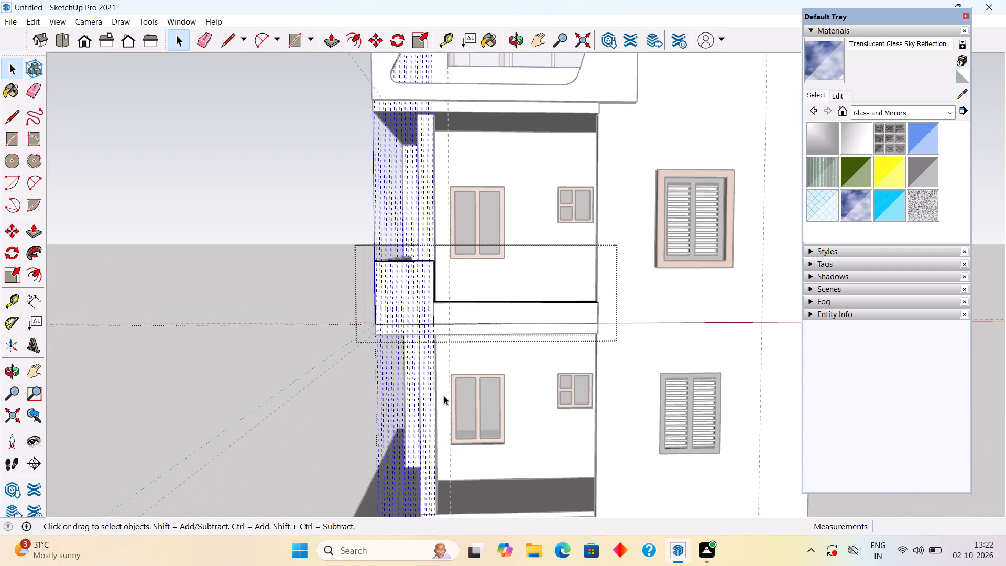
pyautogui.press('m')
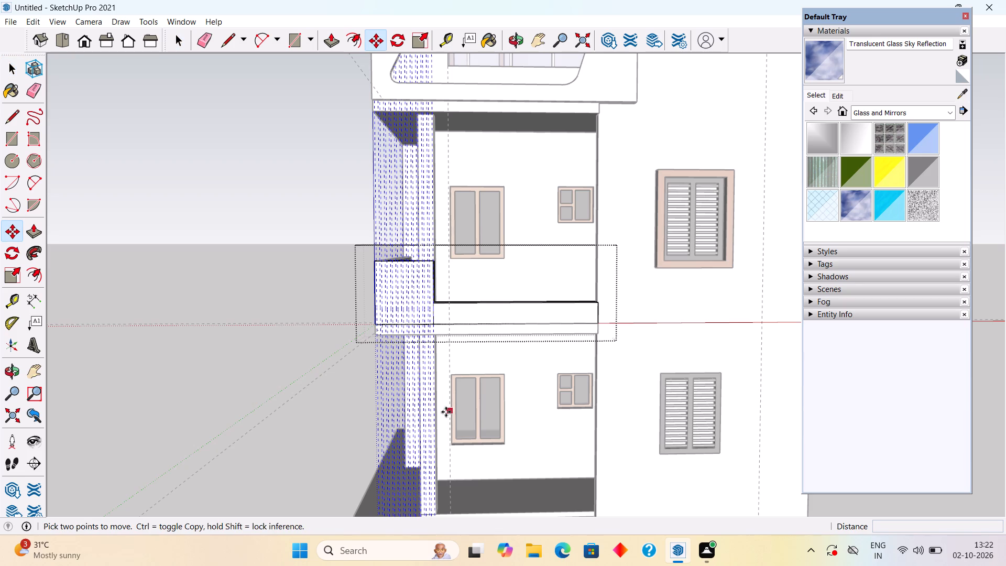
pyautogui.click(434, 409)
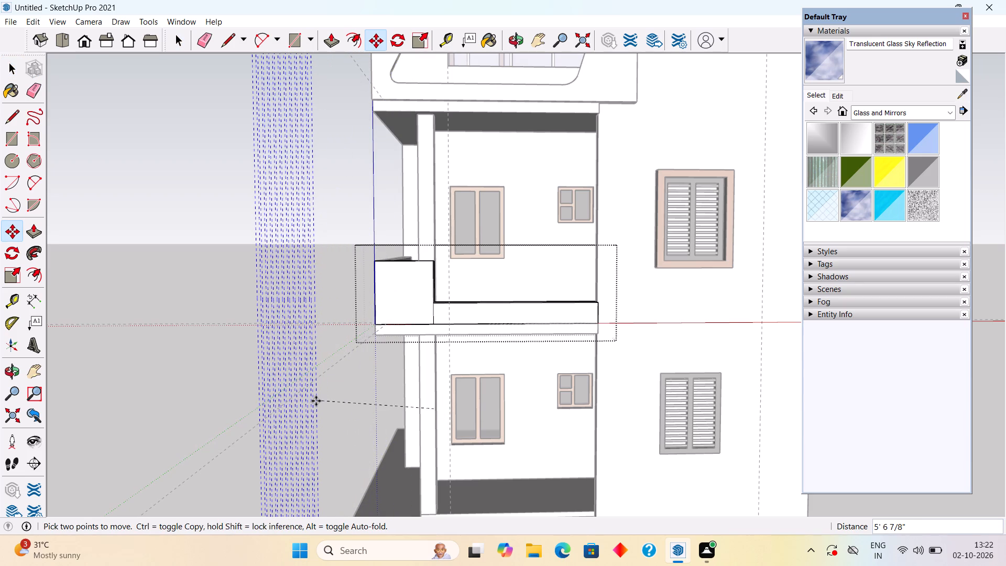
pyautogui.click(304, 413)
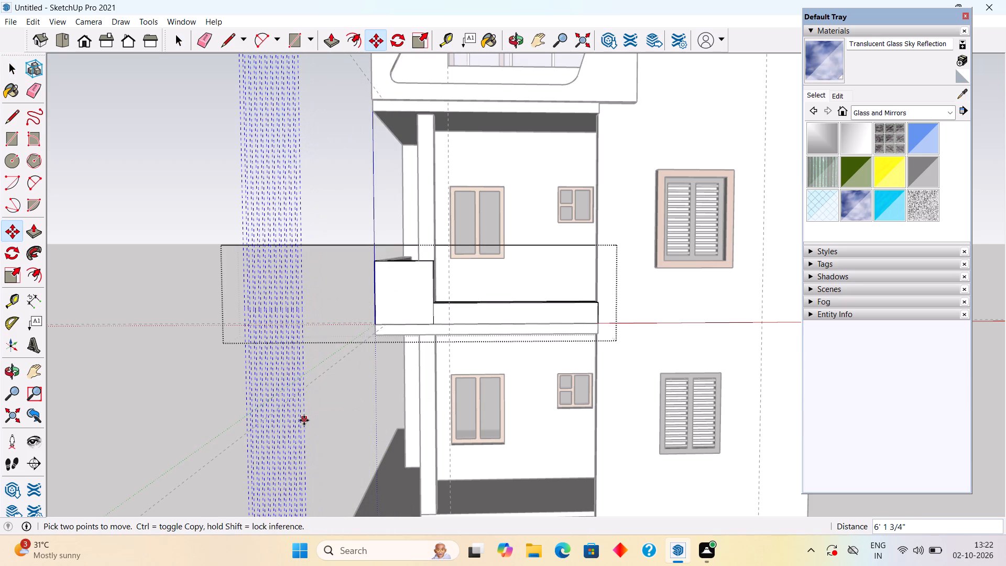
pyautogui.press('space')
pyautogui.click(214, 407)
pyautogui.click(414, 304)
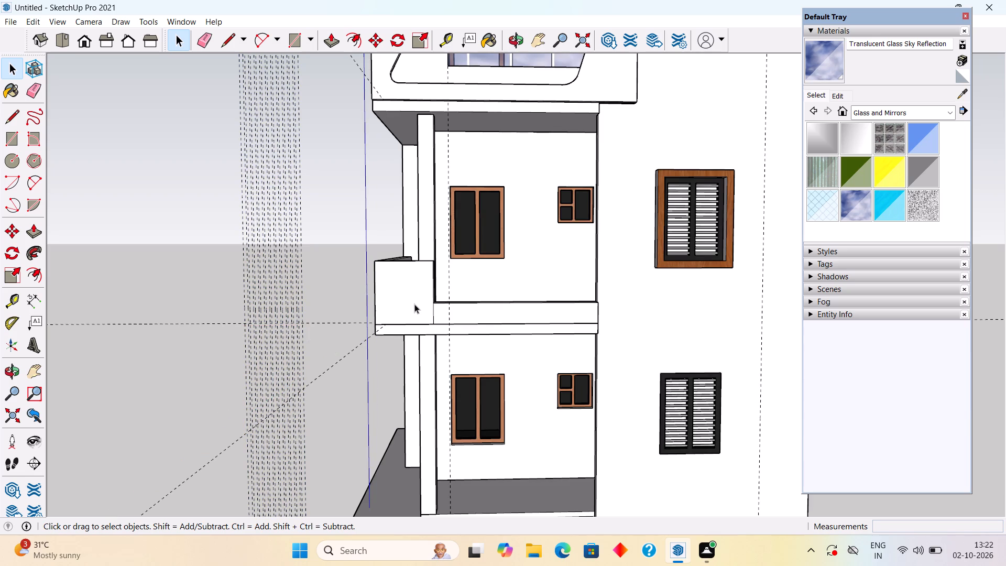
pyautogui.click(355, 223)
# Push/Pull the raised corner's front face outward by 2".
pyautogui.scroll(15, 398, 327)
pyautogui.scroll(3, 444, 336)
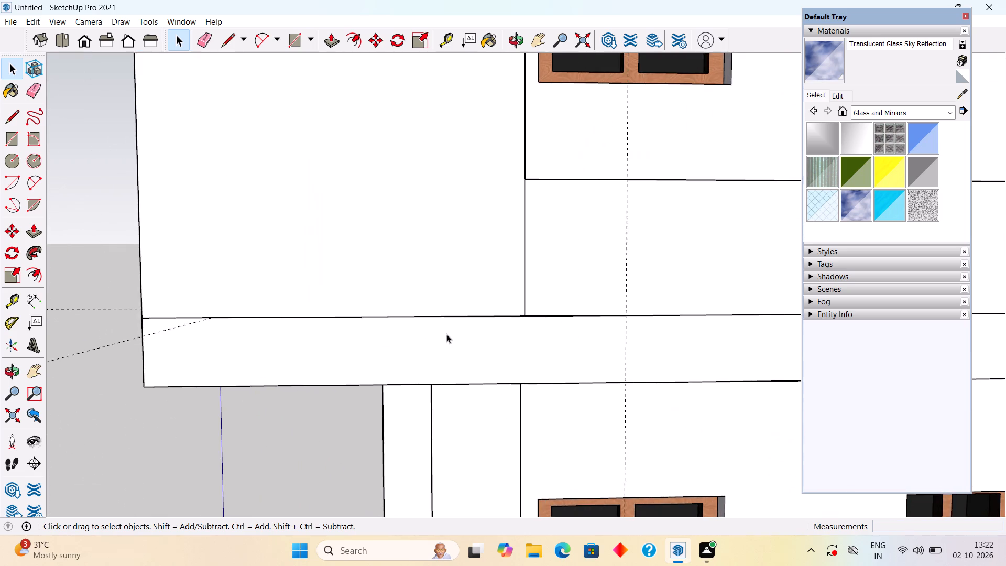
pyautogui.scroll(1, 452, 326)
pyautogui.moveTo(455, 321); pyautogui.dragTo(741, 331, button='middle')
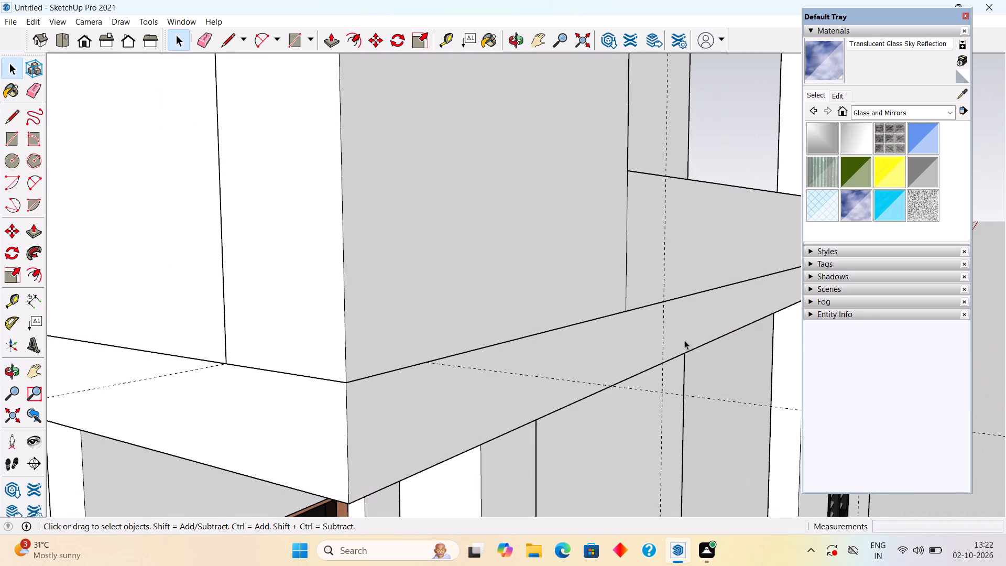
pyautogui.click(452, 303)
pyautogui.tripleClick(452, 303)
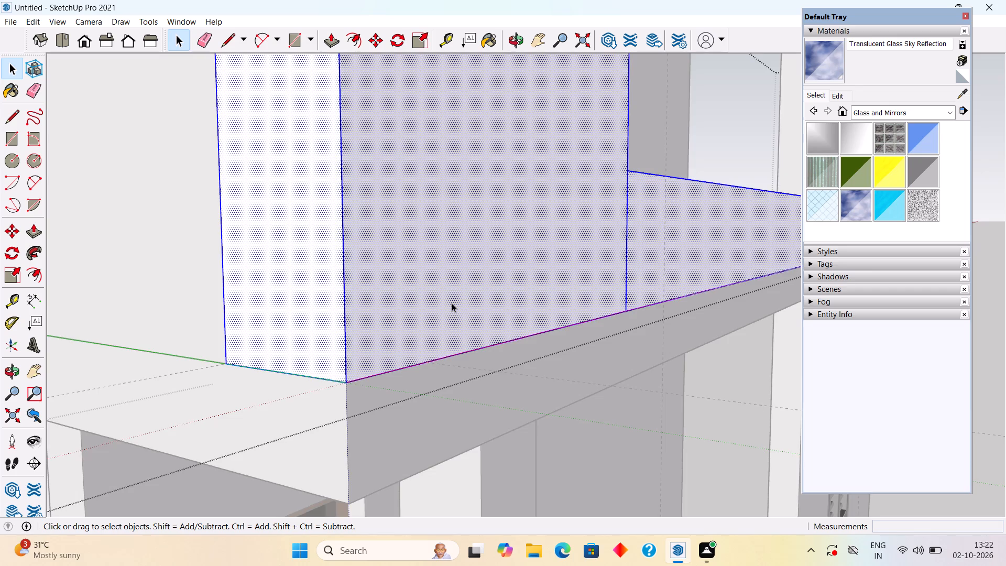
pyautogui.tripleClick(452, 303)
pyautogui.scroll(-5, 452, 303)
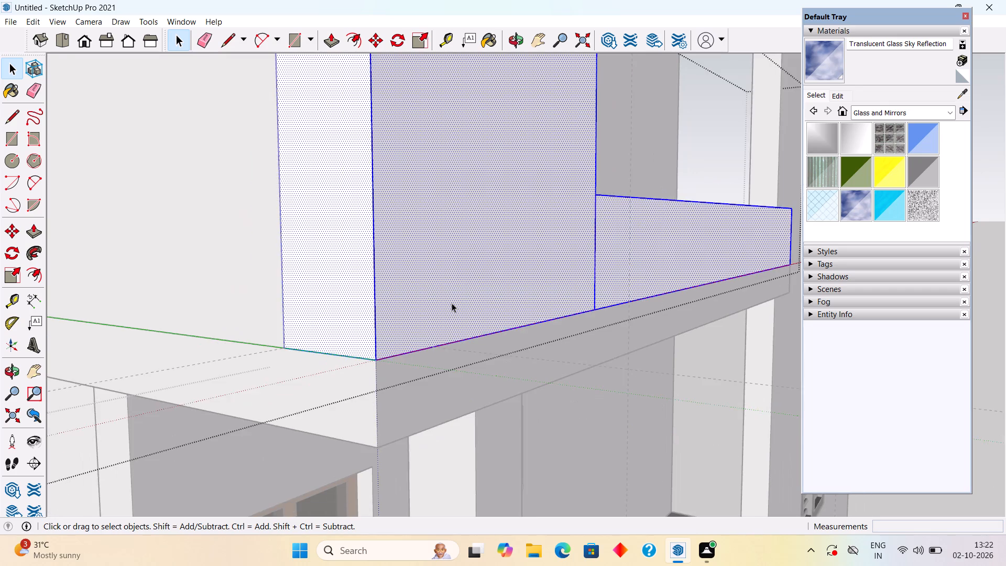
pyautogui.scroll(-4, 452, 303)
pyautogui.click(452, 303)
pyautogui.click(452, 303)
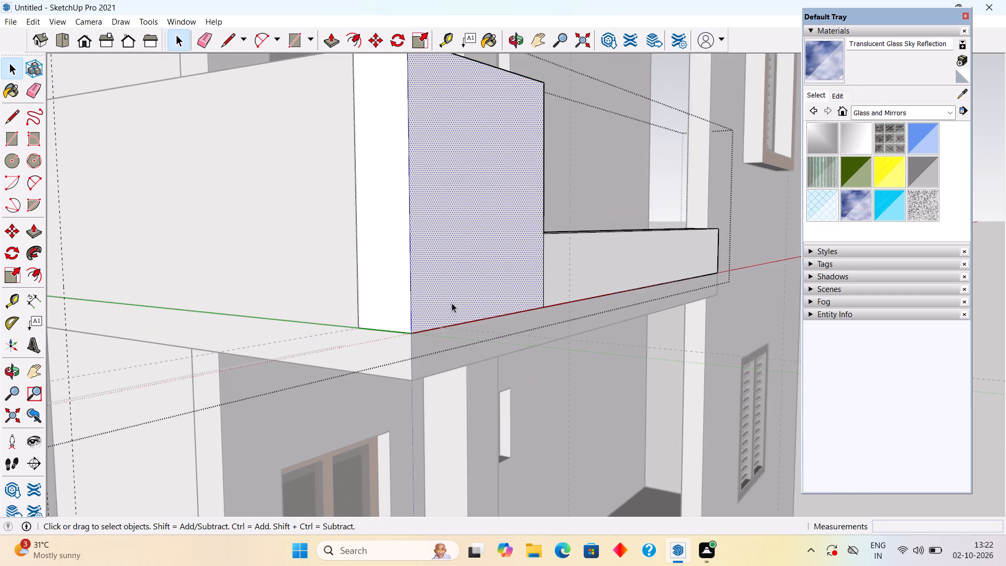
pyautogui.press('p')
pyautogui.click(452, 303)
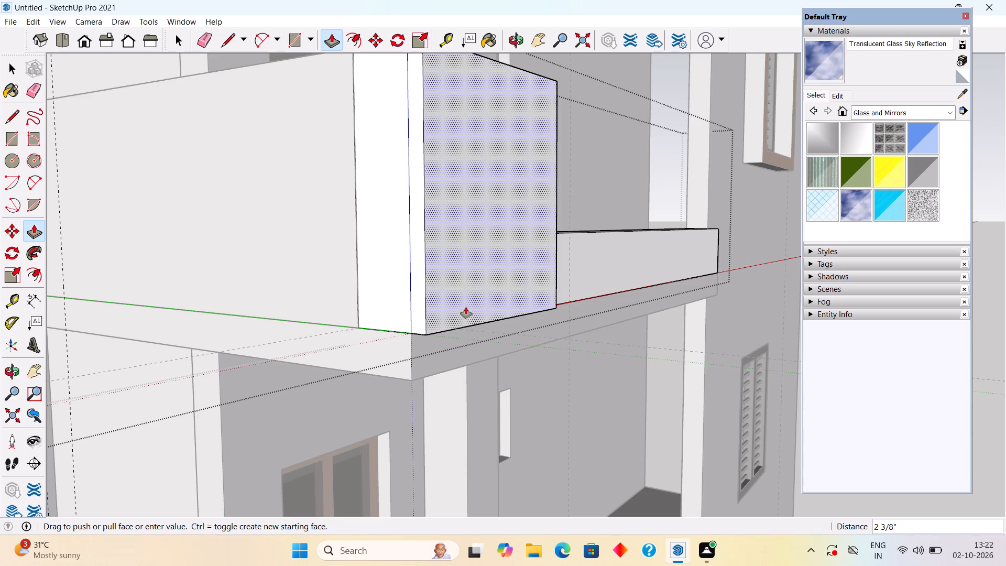
pyautogui.write('2"')
pyautogui.press('Return')
pyautogui.press('Return')
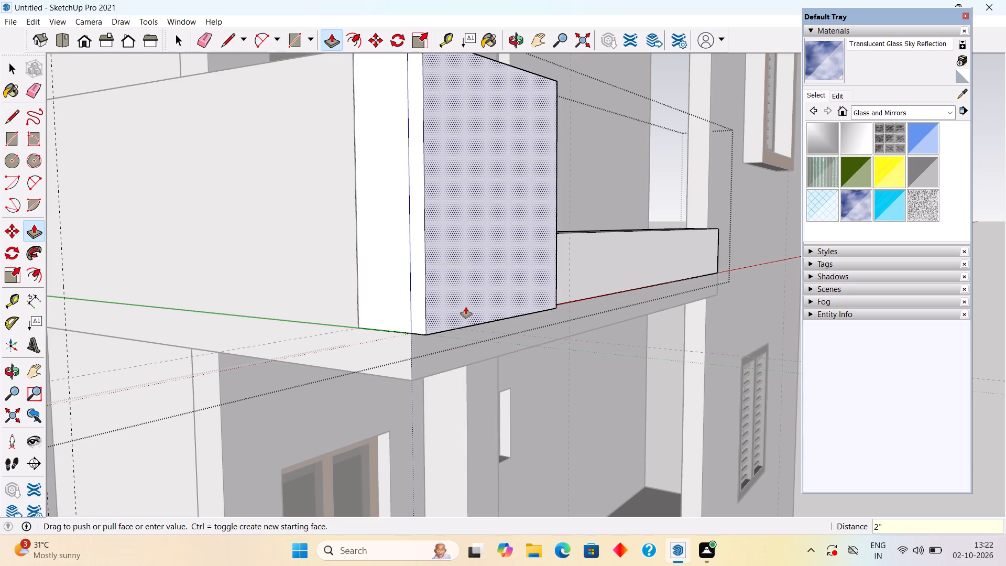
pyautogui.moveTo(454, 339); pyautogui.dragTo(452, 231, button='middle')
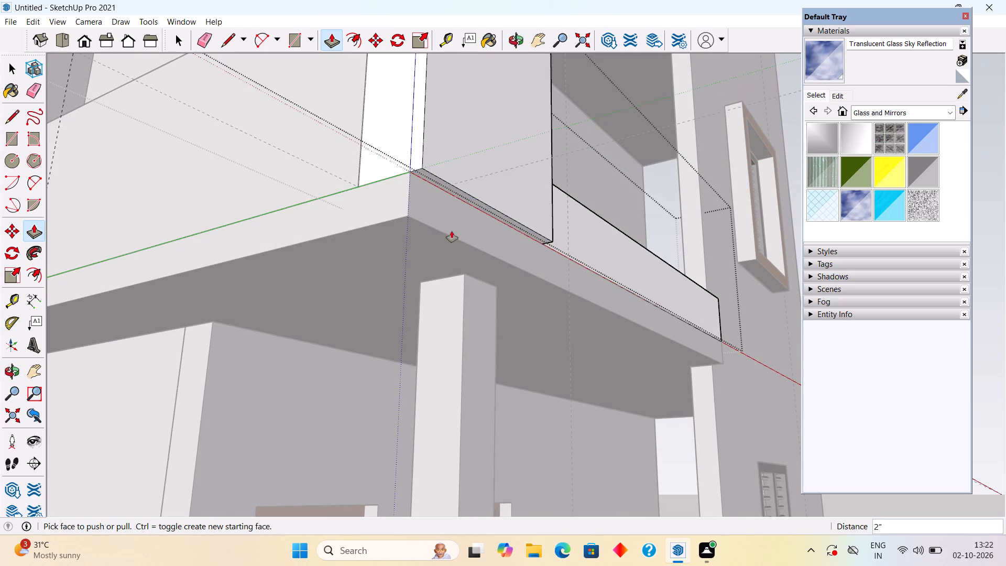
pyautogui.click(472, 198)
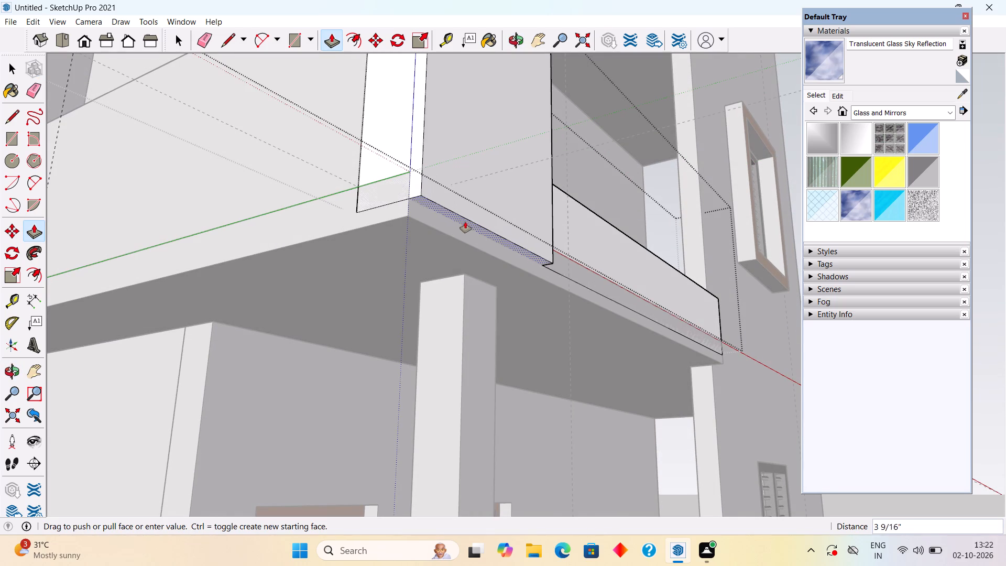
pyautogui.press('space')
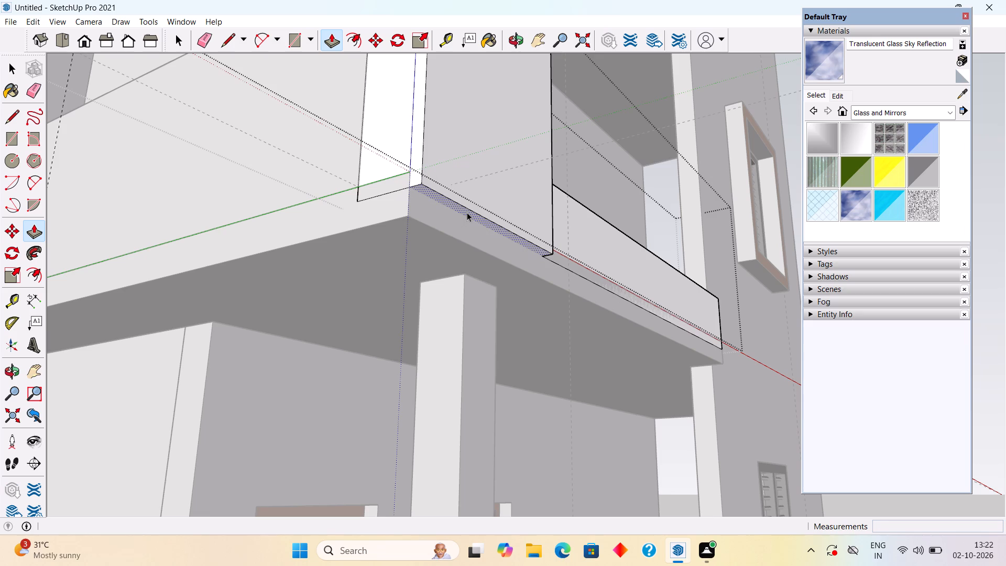
# Draw a 2' 9" line along the raised corner's bottom edge to separate the underside of its 2" projection.
pyautogui.press('l')
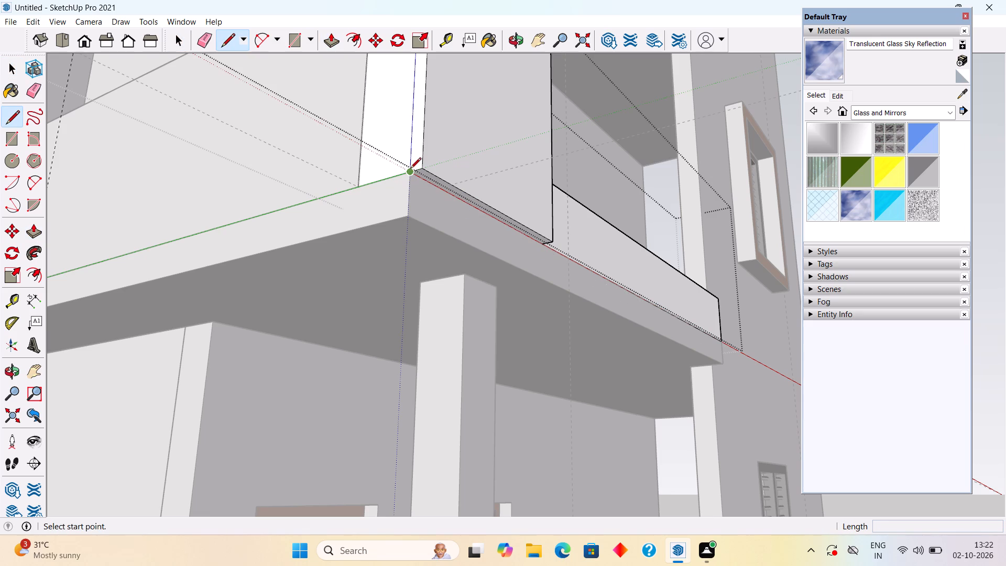
pyautogui.click(410, 169)
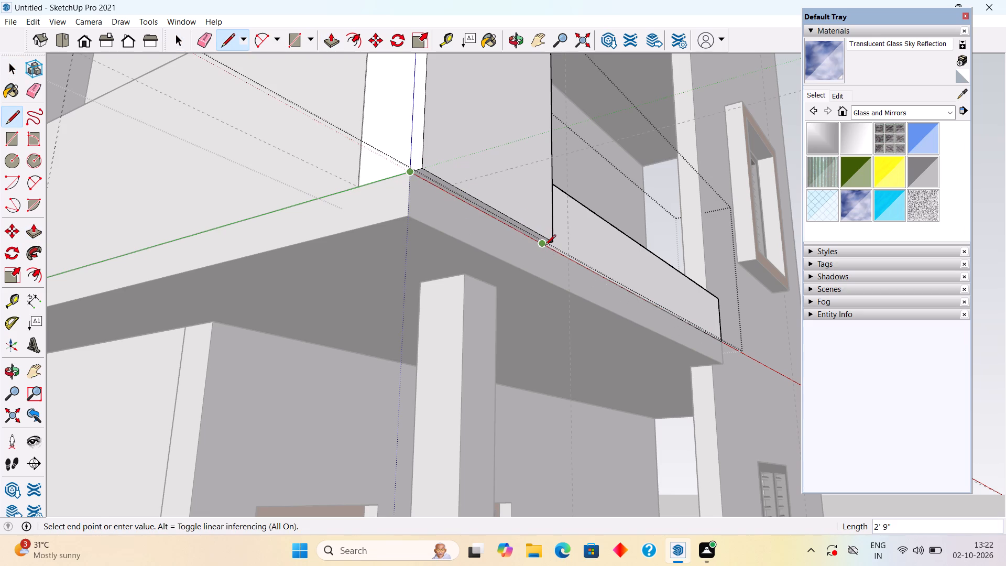
pyautogui.click(545, 246)
pyautogui.press('space')
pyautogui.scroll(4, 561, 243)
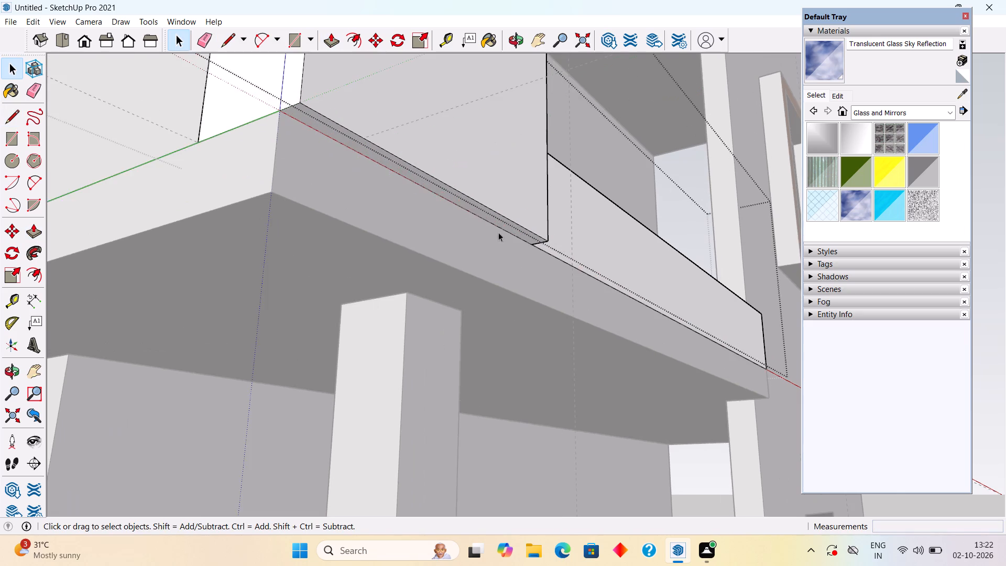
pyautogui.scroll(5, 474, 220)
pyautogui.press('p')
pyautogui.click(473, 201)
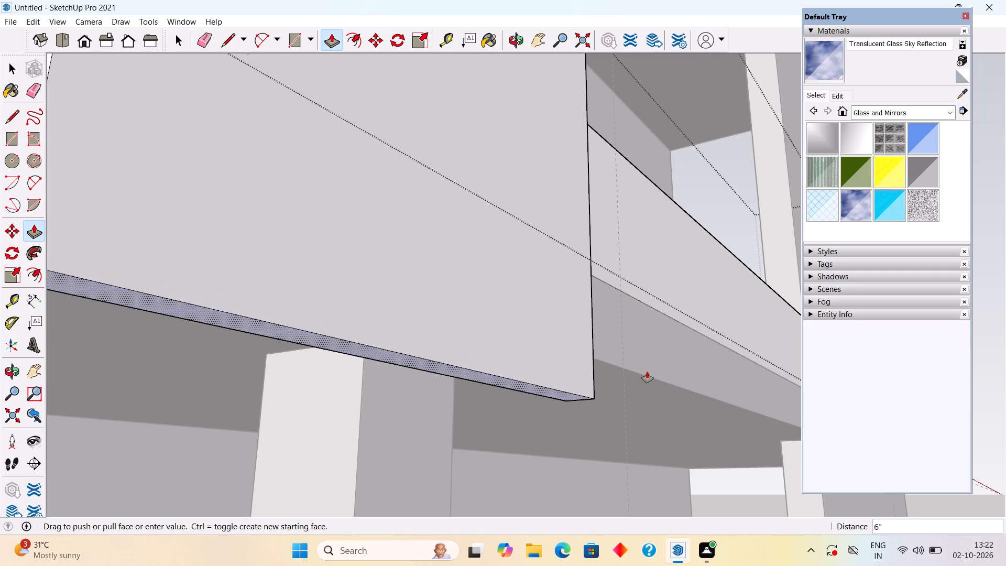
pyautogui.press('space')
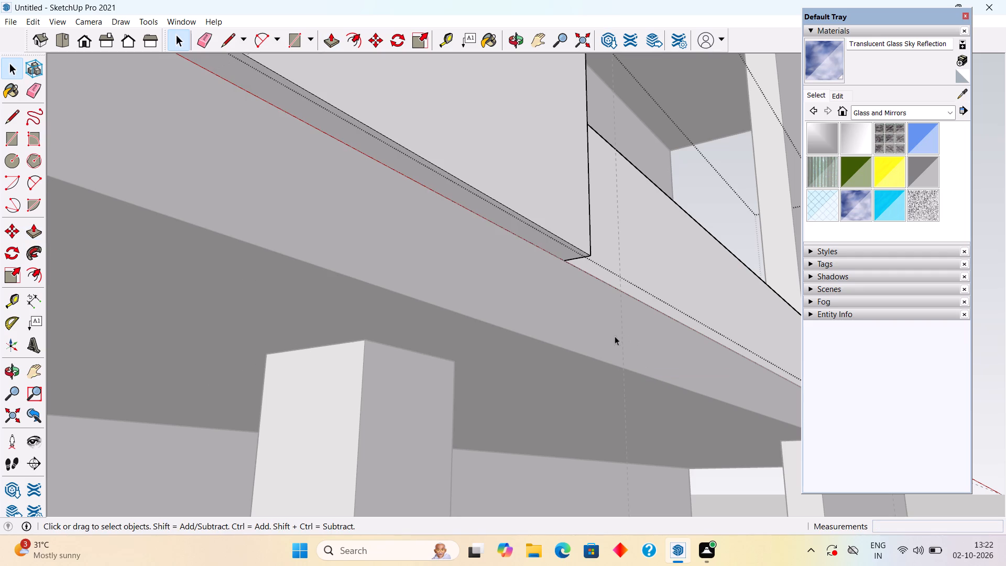
# Push/Pull the underside of the raised corner's projection down to the slab's bottom edge.
pyautogui.press('p')
pyautogui.click(534, 230)
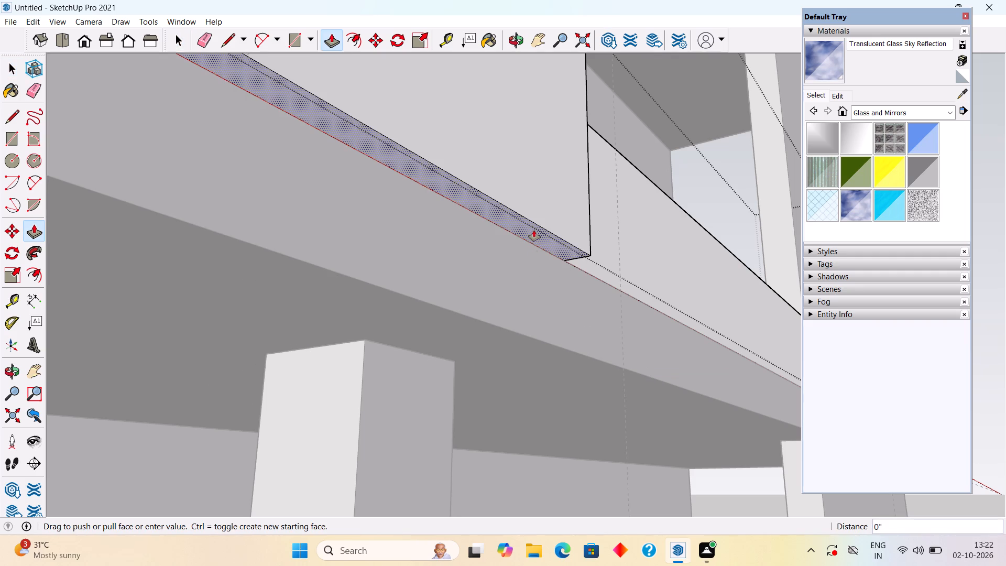
pyautogui.click(691, 389)
pyautogui.press('space')
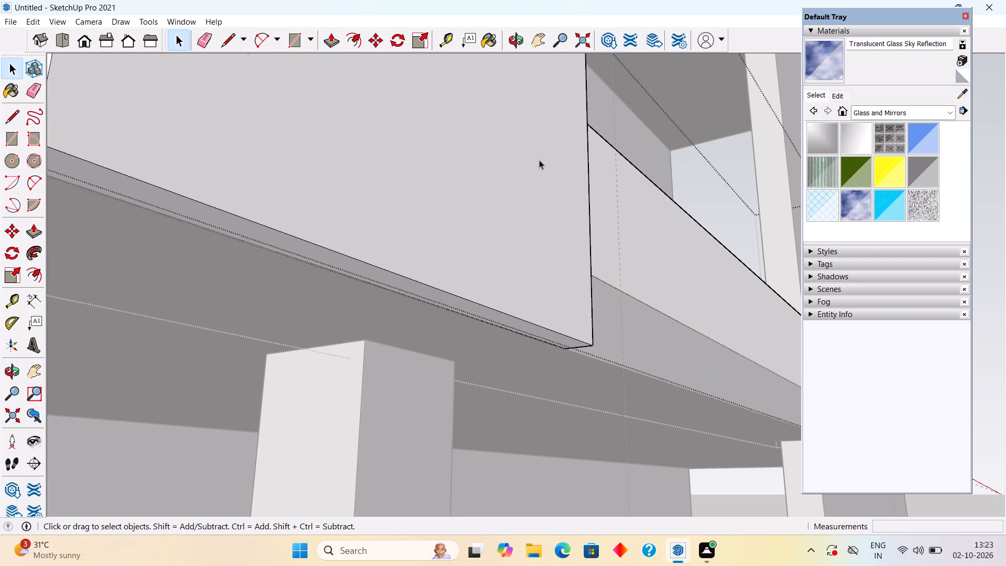
# Move all the vertical guides beside the building about 6' 1 5/16" back onto the raised corner's projected front face.
pyautogui.moveTo(533, 167); pyautogui.dragTo(523, 264, button='middle')
pyautogui.scroll(-12, 523, 264)
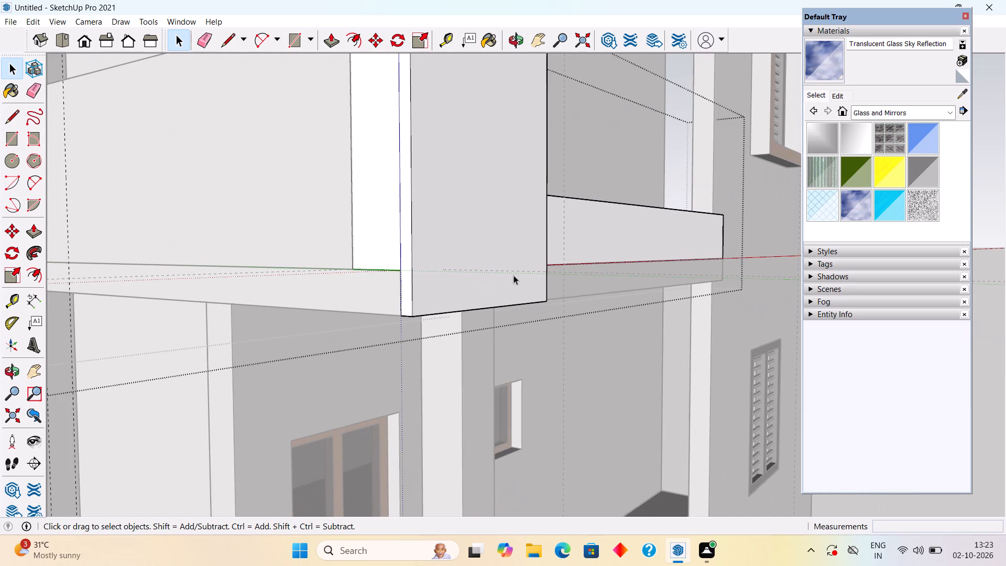
pyautogui.moveTo(506, 279); pyautogui.dragTo(395, 314, button='middle')
pyautogui.scroll(-1, 488, 288)
pyautogui.moveTo(374, 292); pyautogui.dragTo(363, 292, button='middle')
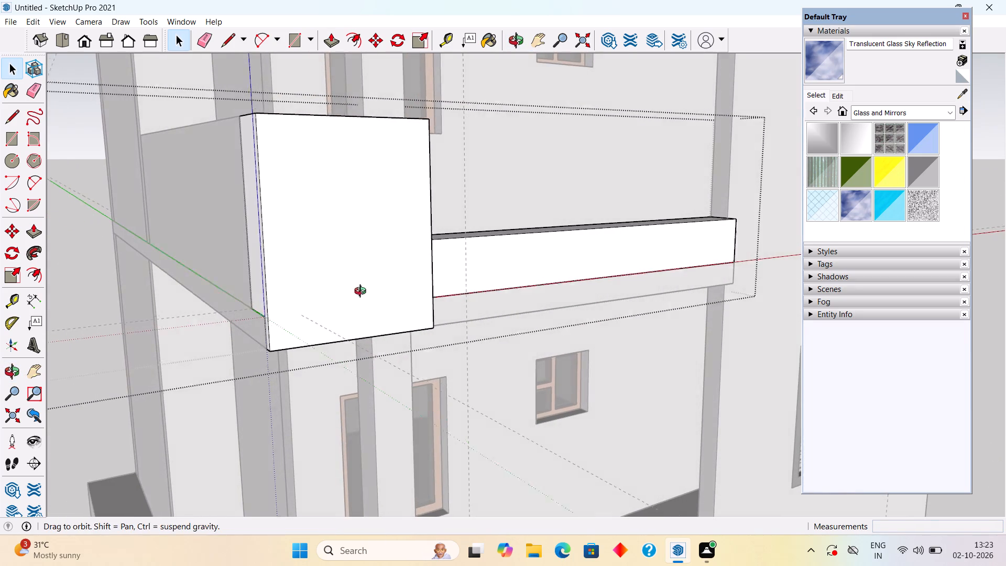
pyautogui.moveTo(363, 292); pyautogui.dragTo(320, 296, button='middle')
pyautogui.scroll(2, 320, 296)
pyautogui.scroll(-3, 320, 296)
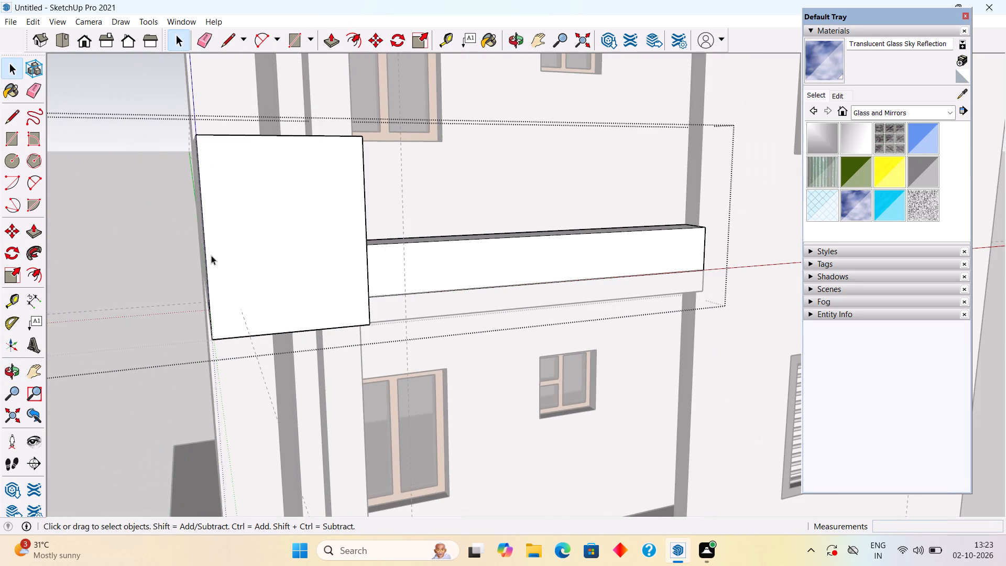
pyautogui.click(179, 251)
pyautogui.scroll(-11, 313, 328)
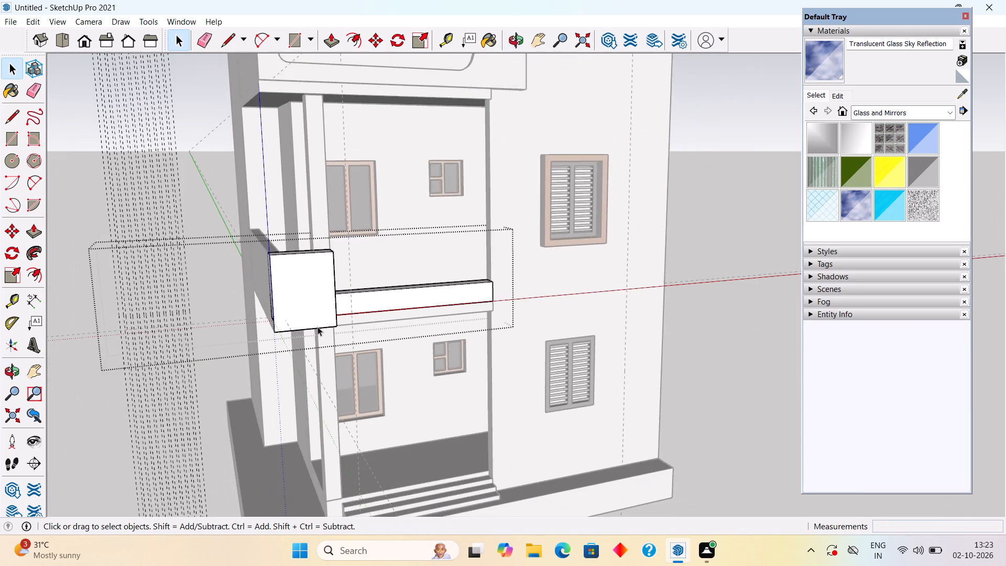
pyautogui.scroll(-1, 318, 326)
pyautogui.click(202, 326)
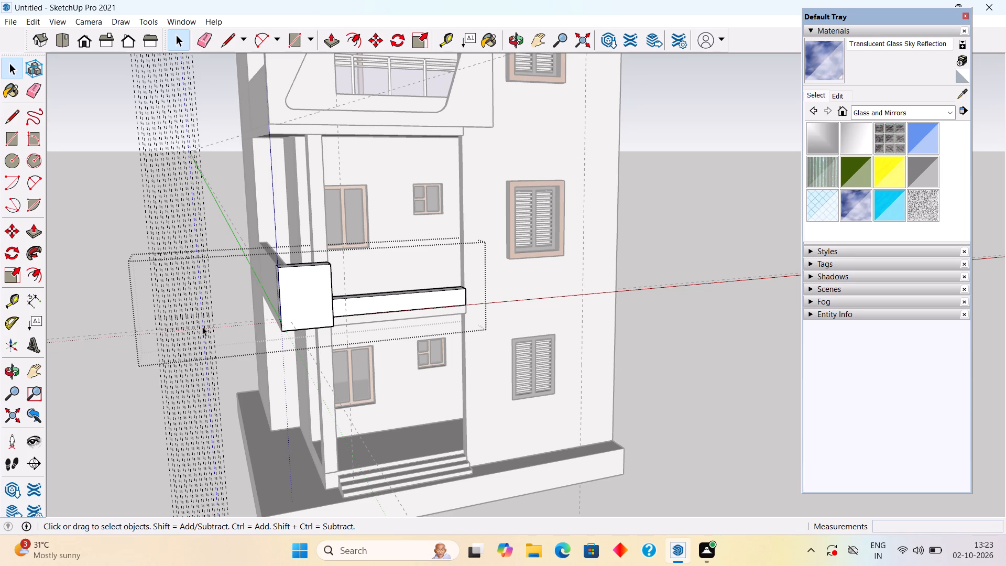
pyautogui.scroll(-2, 203, 326)
pyautogui.moveTo(220, 384); pyautogui.dragTo(159, 298)
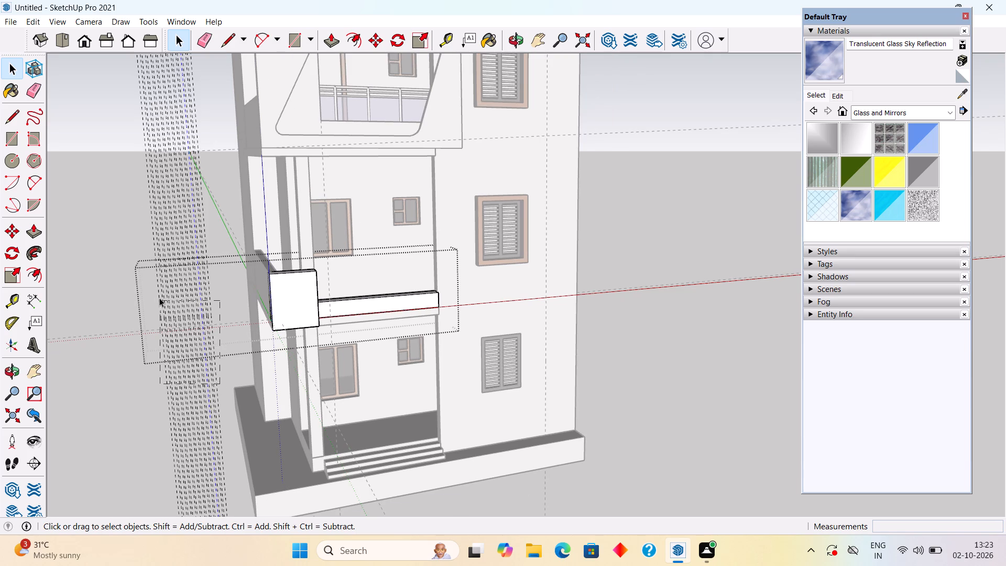
pyautogui.moveTo(159, 298); pyautogui.dragTo(156, 291)
pyautogui.press('m')
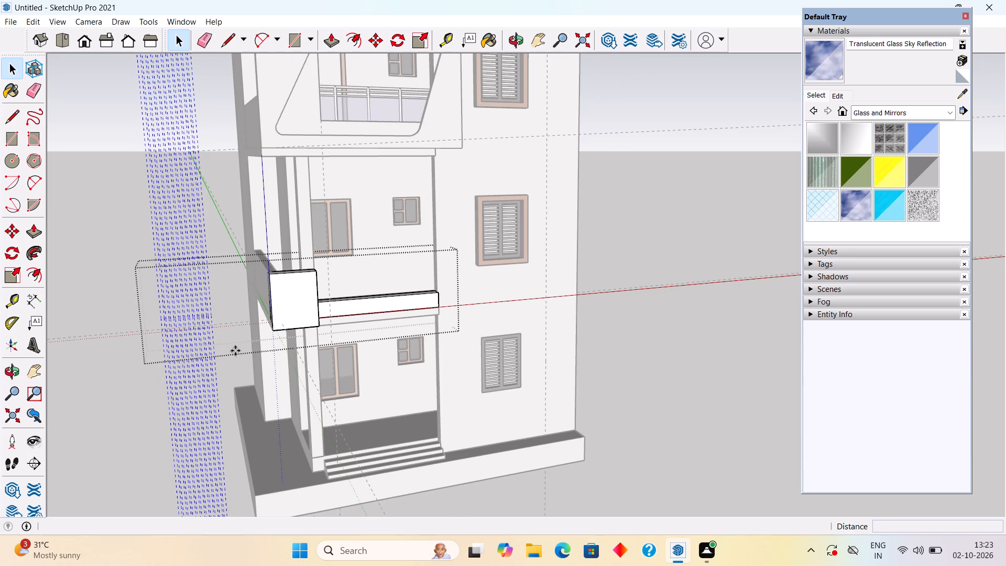
pyautogui.click(213, 334)
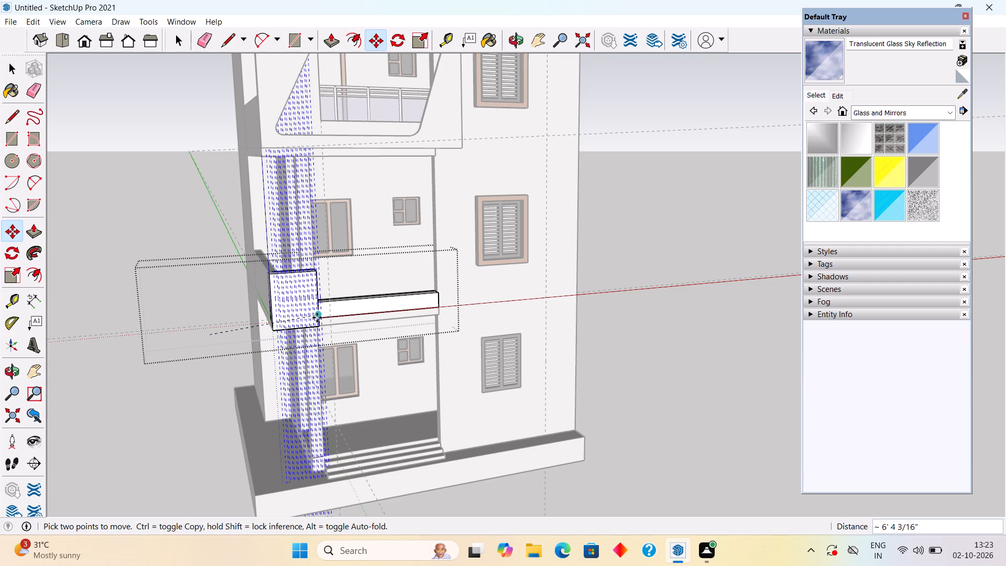
pyautogui.scroll(10, 321, 328)
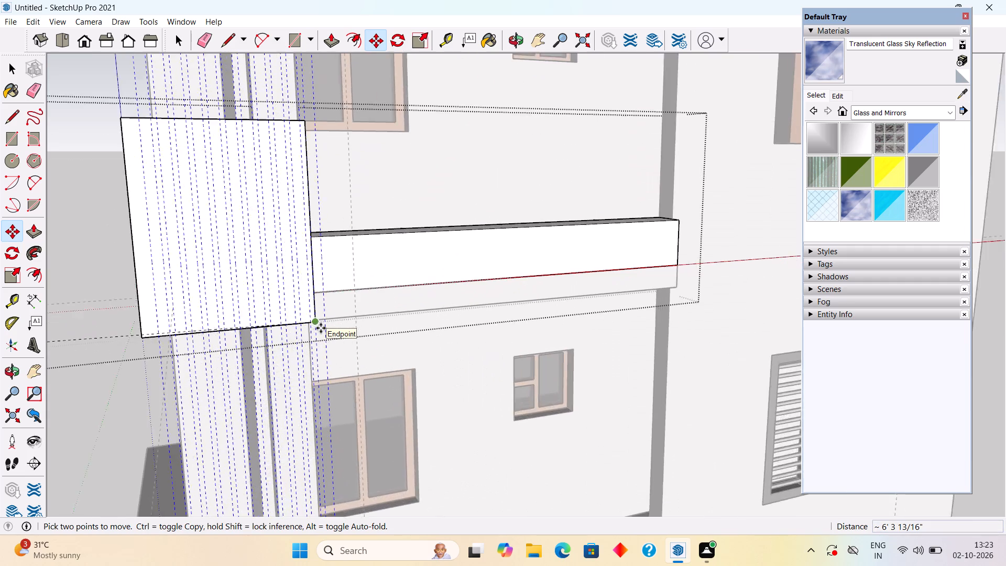
pyautogui.scroll(1, 321, 328)
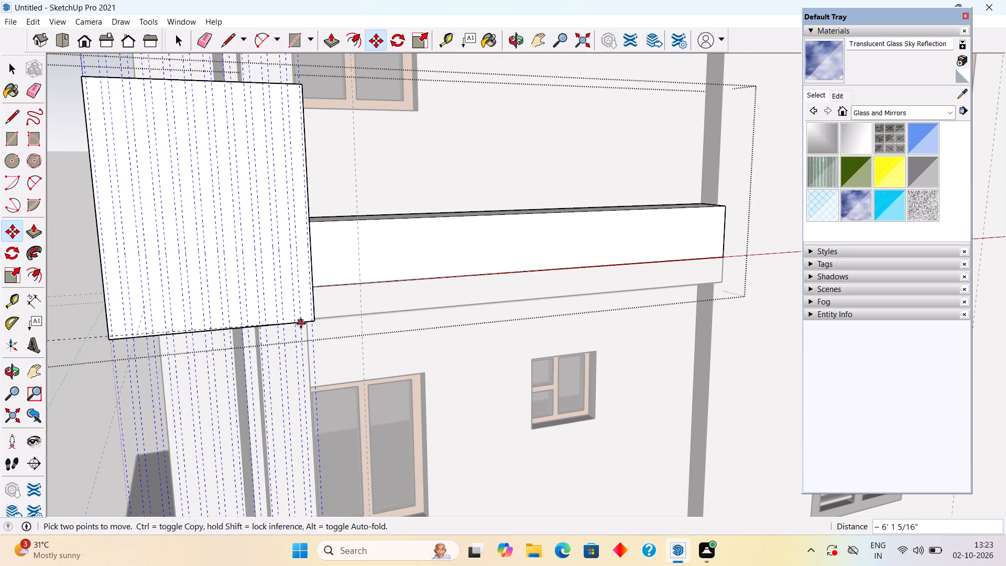
pyautogui.click(301, 323)
pyautogui.press('space')
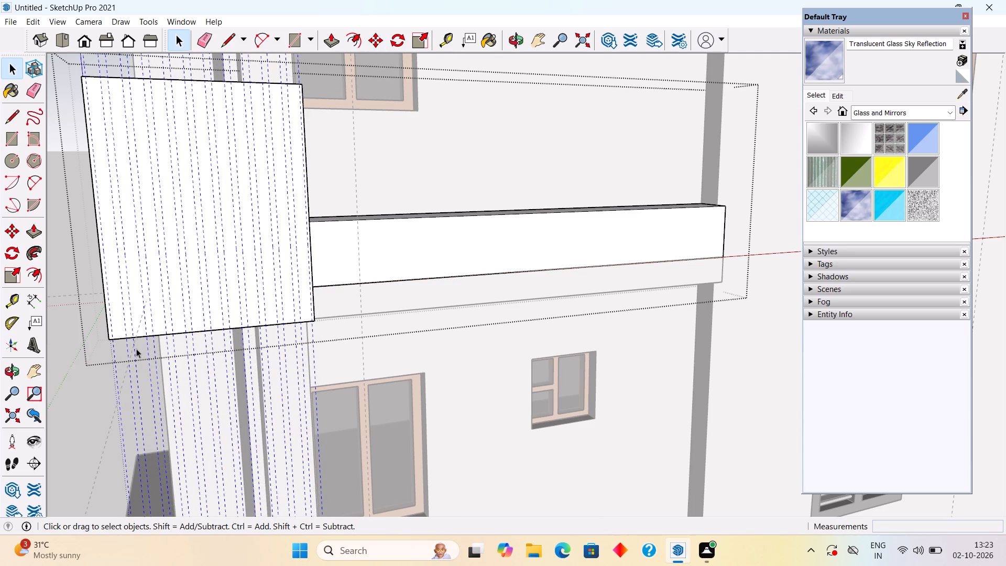
# Inside the balcony group, draw five 2" by 3' 6" rectangles between the guides on the raised corner's front face, starting at its outer edge.
pyautogui.scroll(-7, 136, 349)
pyautogui.click(68, 318)
pyautogui.scroll(4, 117, 278)
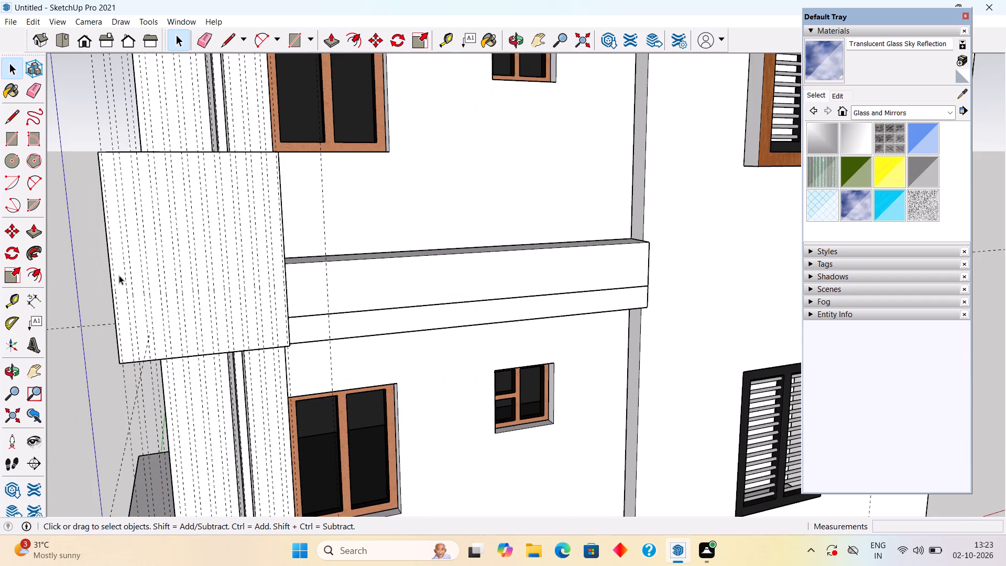
pyautogui.doubleClick(262, 299)
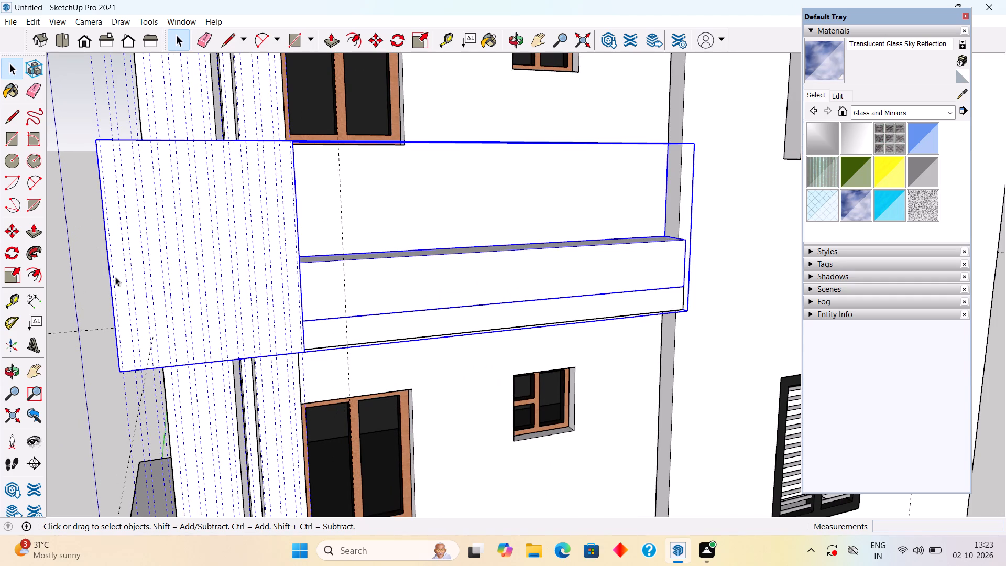
pyautogui.click(59, 264)
pyautogui.tripleClick(436, 309)
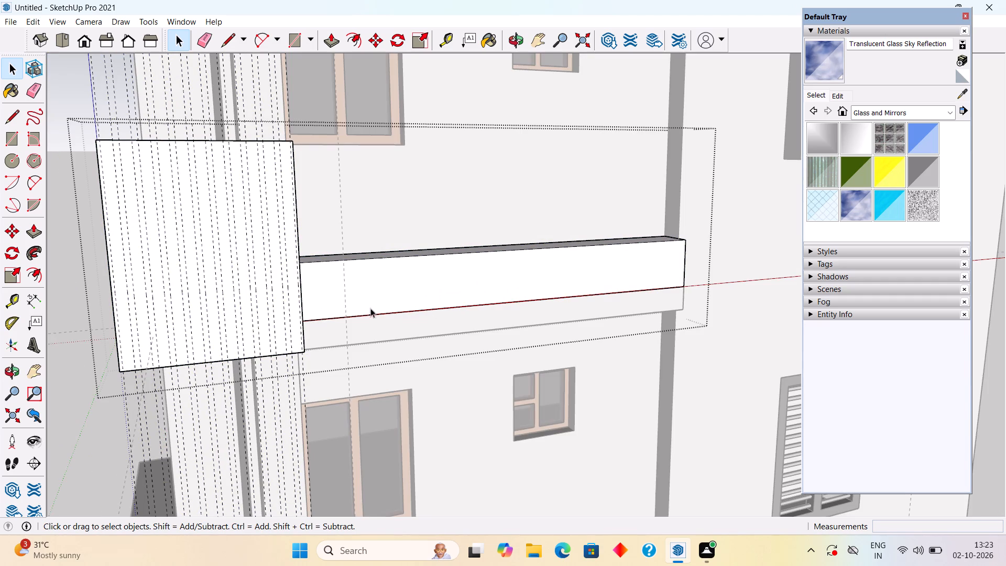
pyautogui.scroll(1, 96, 216)
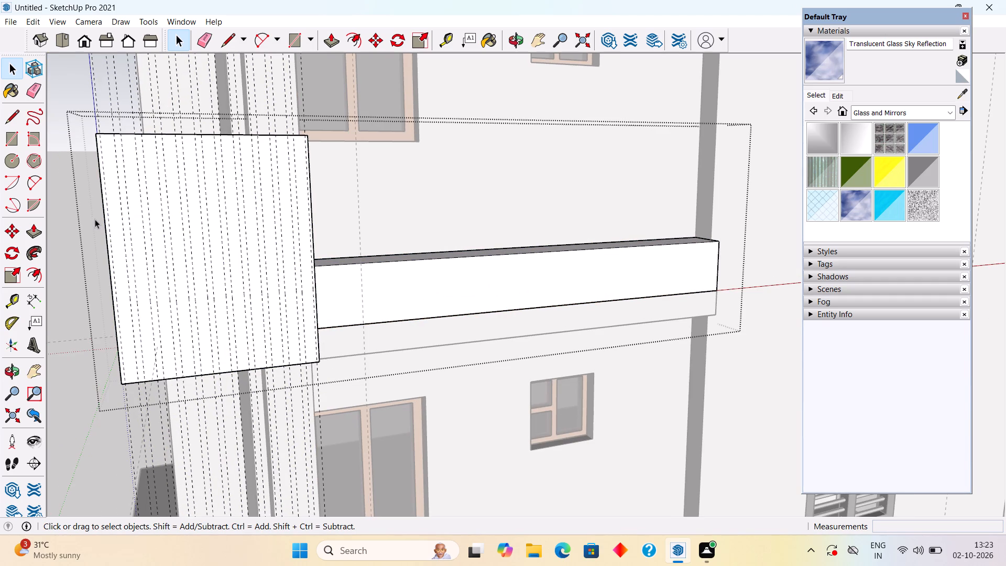
pyautogui.press('r')
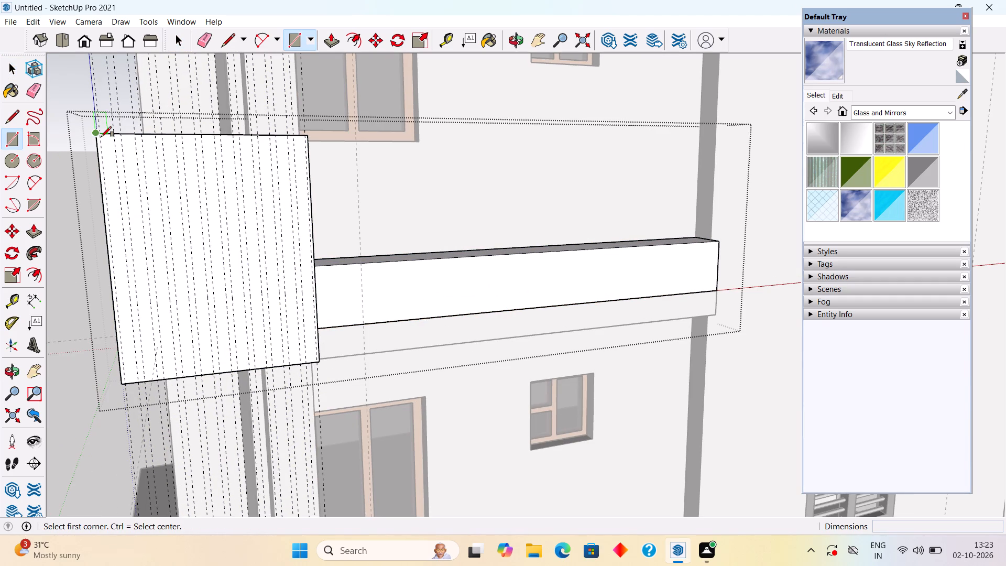
pyautogui.scroll(4, 101, 131)
pyautogui.click(102, 135)
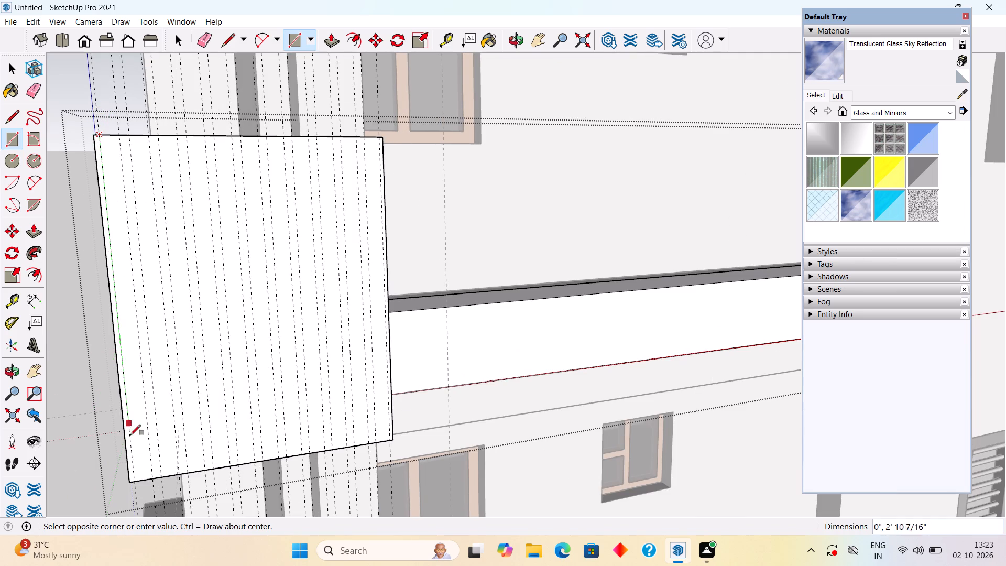
pyautogui.click(154, 477)
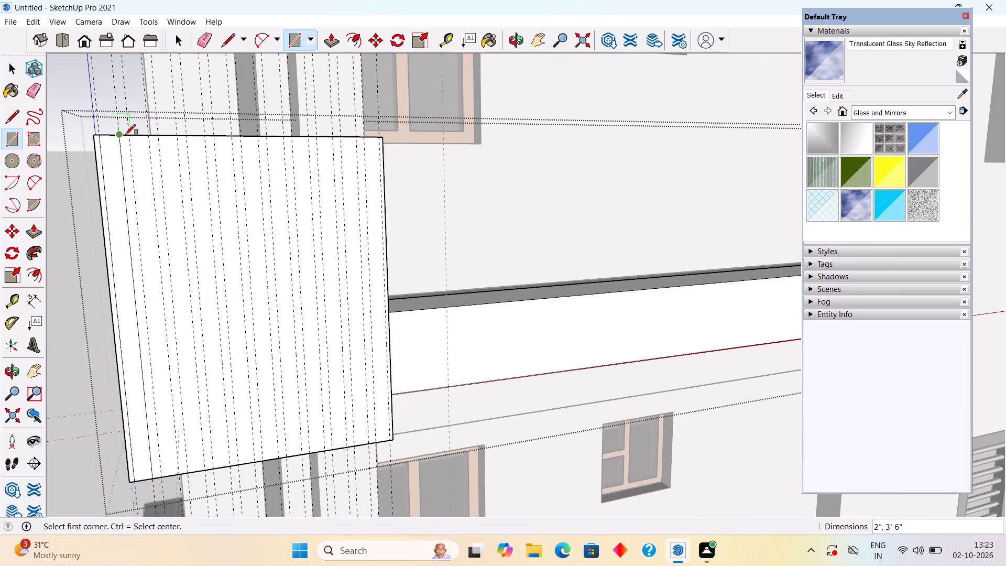
pyautogui.click(129, 136)
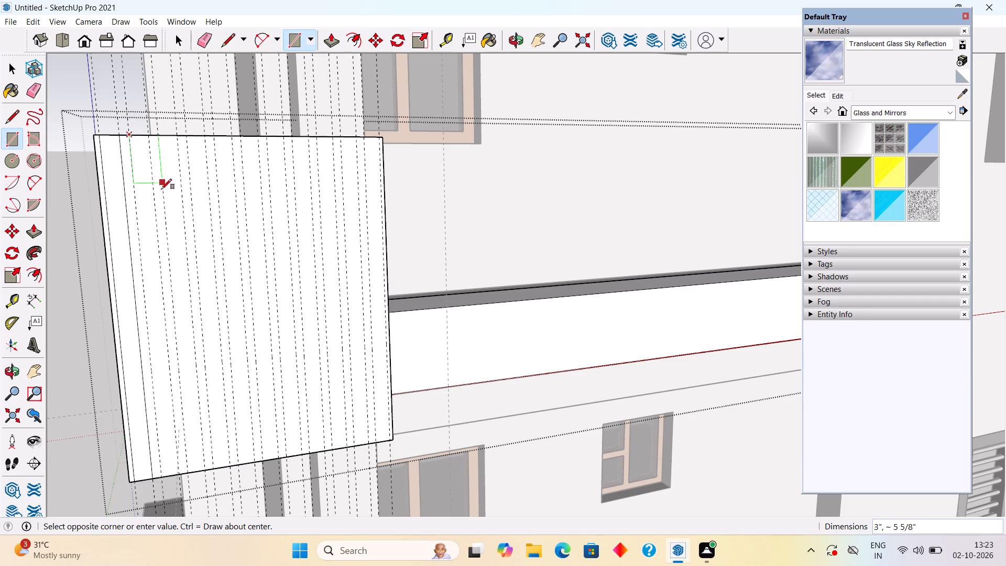
pyautogui.click(180, 474)
pyautogui.click(159, 137)
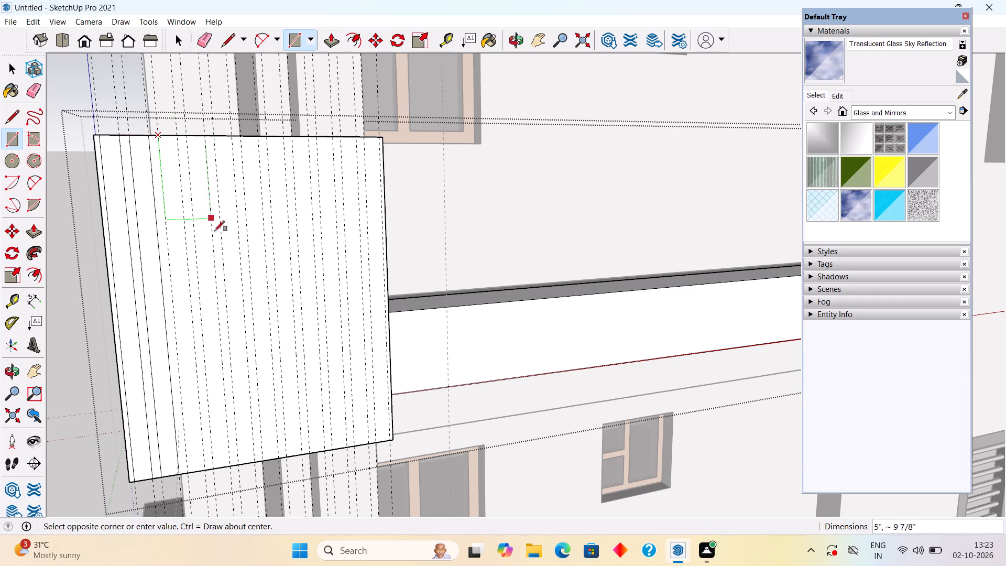
pyautogui.click(205, 473)
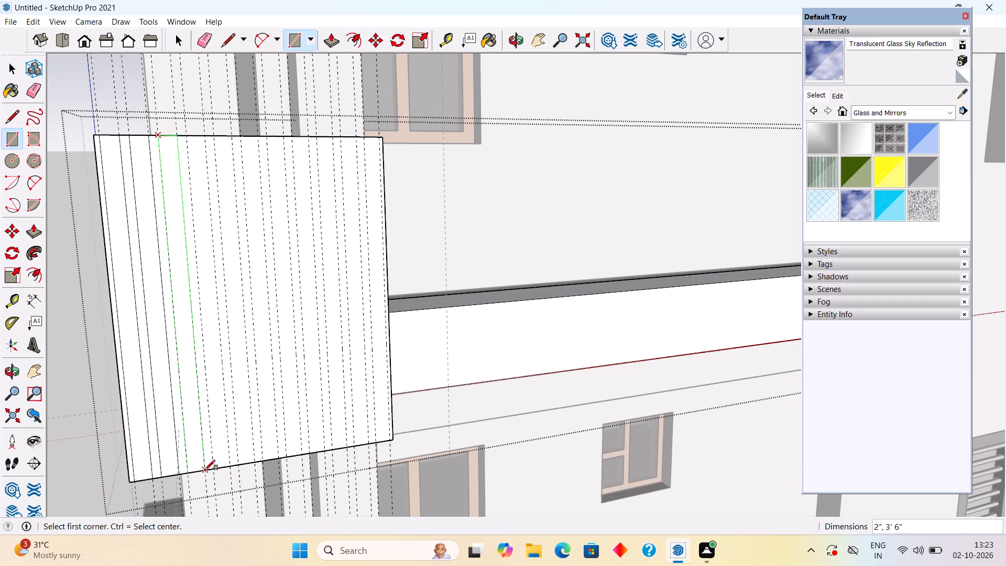
pyautogui.click(189, 138)
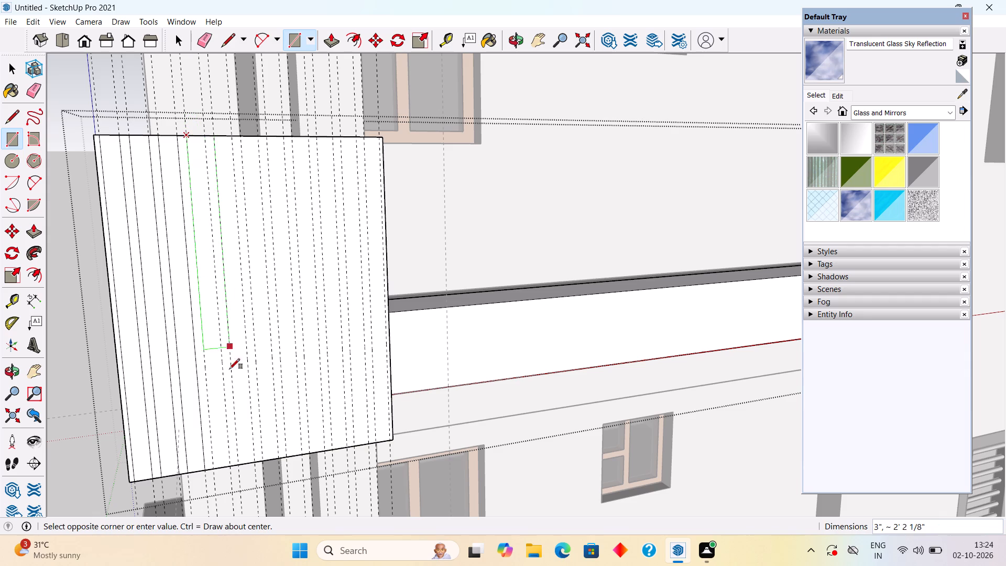
pyautogui.click(233, 466)
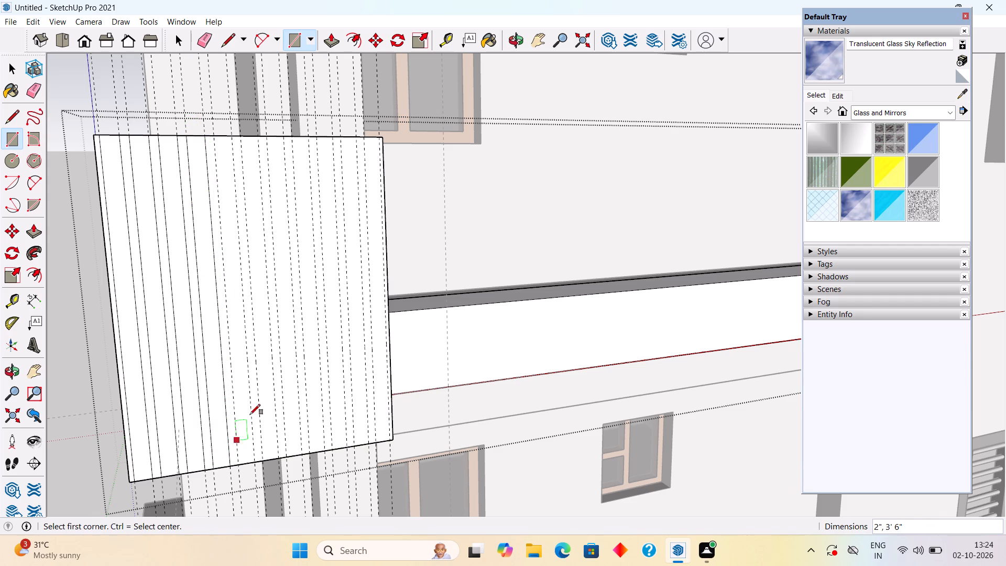
pyautogui.click(215, 137)
pyautogui.click(254, 462)
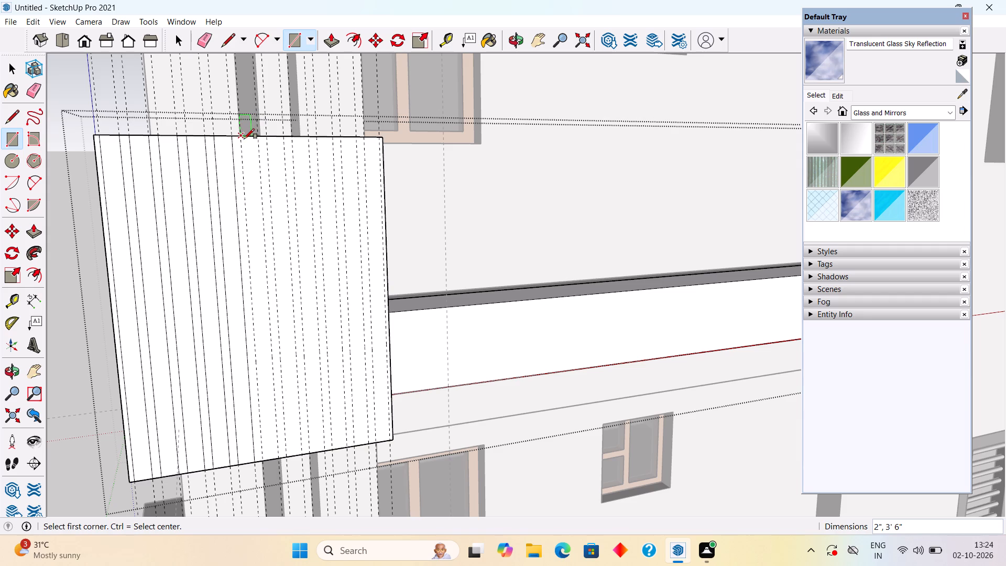
# Draw five more 2" by 3' 6" rectangles between the following guides, continuing across the front face toward the low parapet.
pyautogui.click(244, 139)
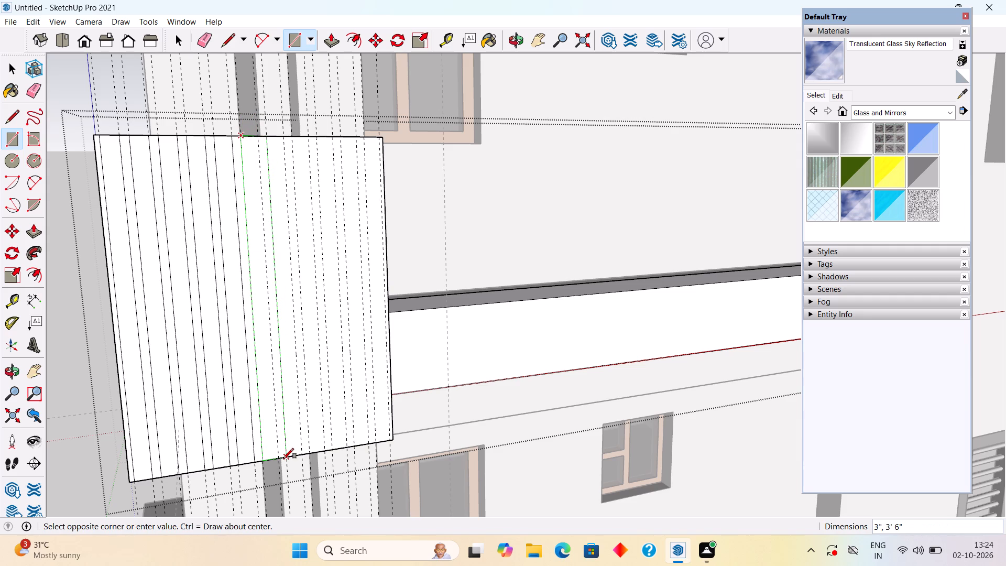
pyautogui.click(281, 458)
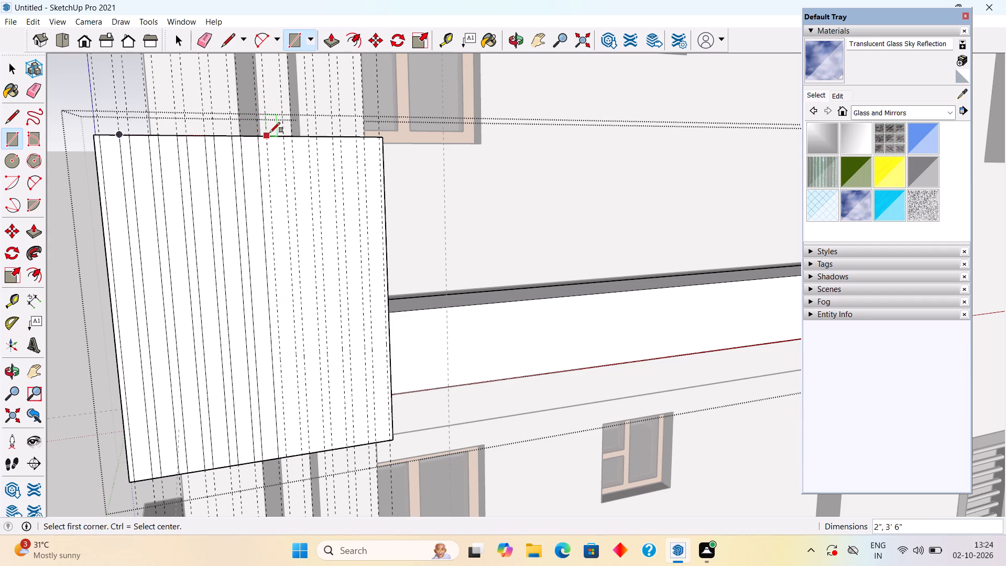
pyautogui.click(269, 135)
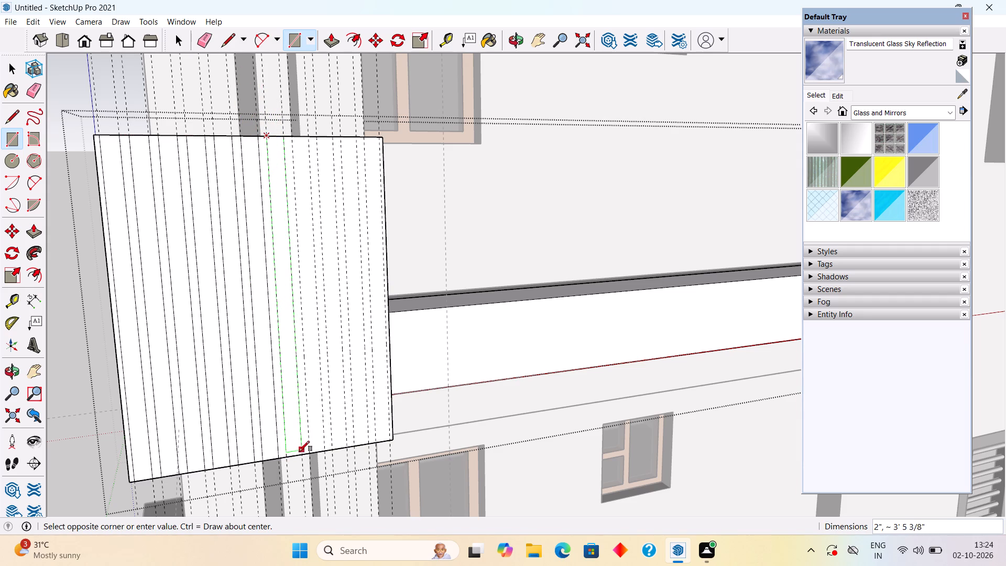
pyautogui.click(300, 452)
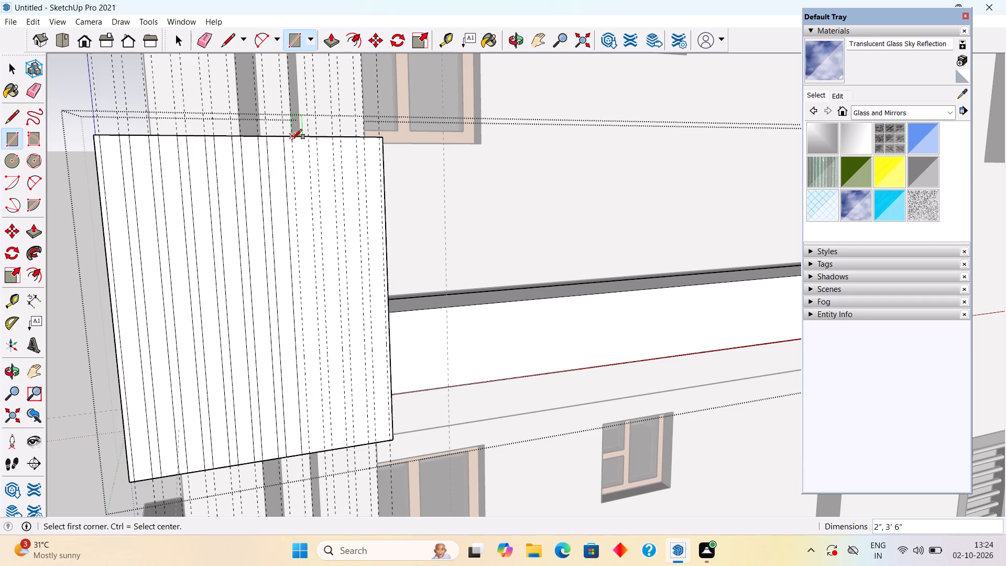
pyautogui.click(292, 136)
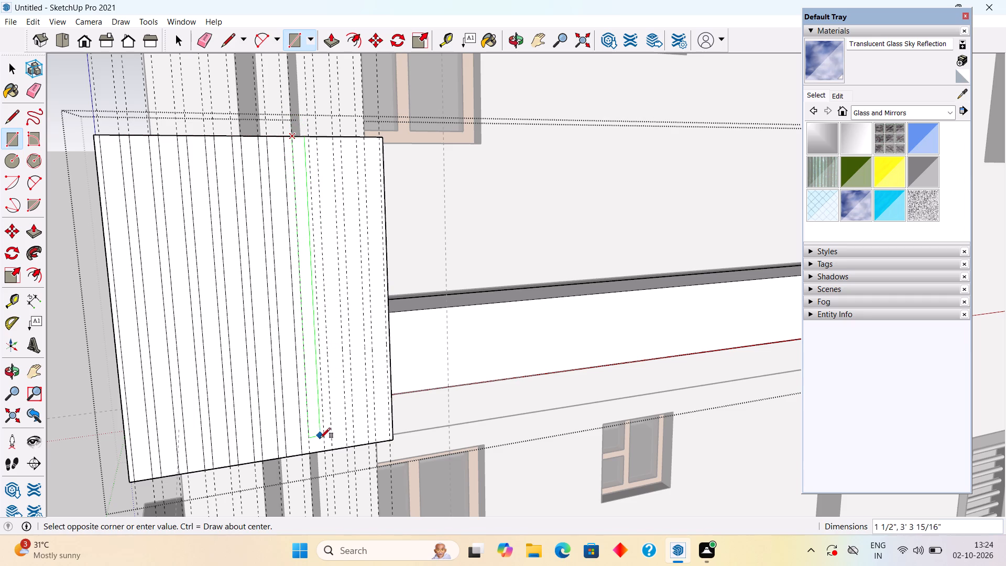
pyautogui.click(326, 452)
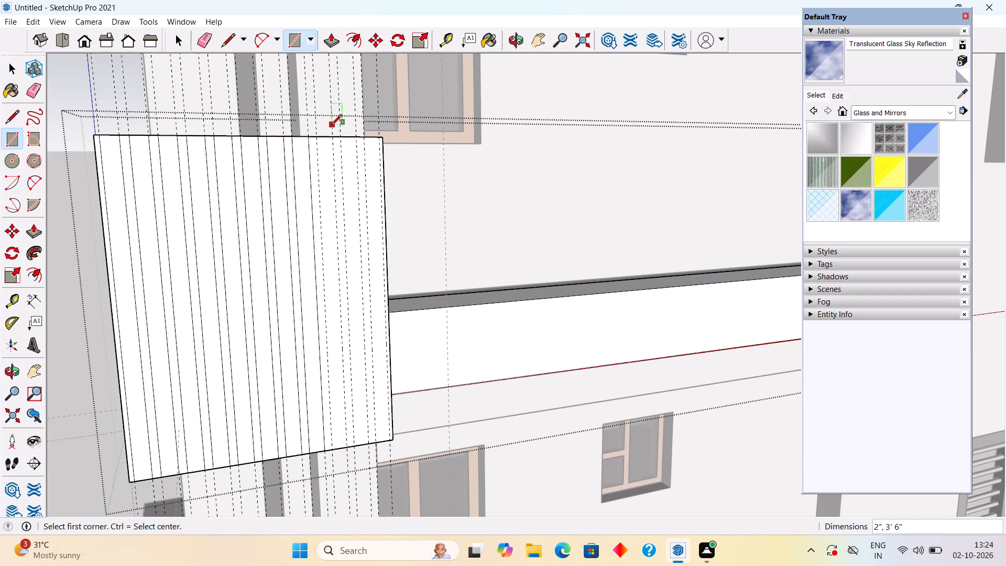
pyautogui.click(320, 137)
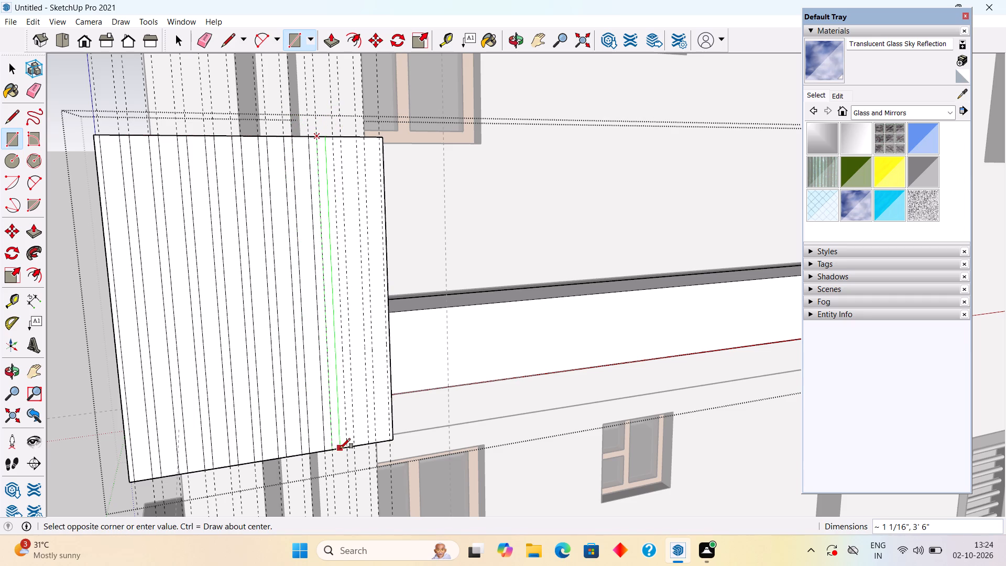
pyautogui.click(347, 449)
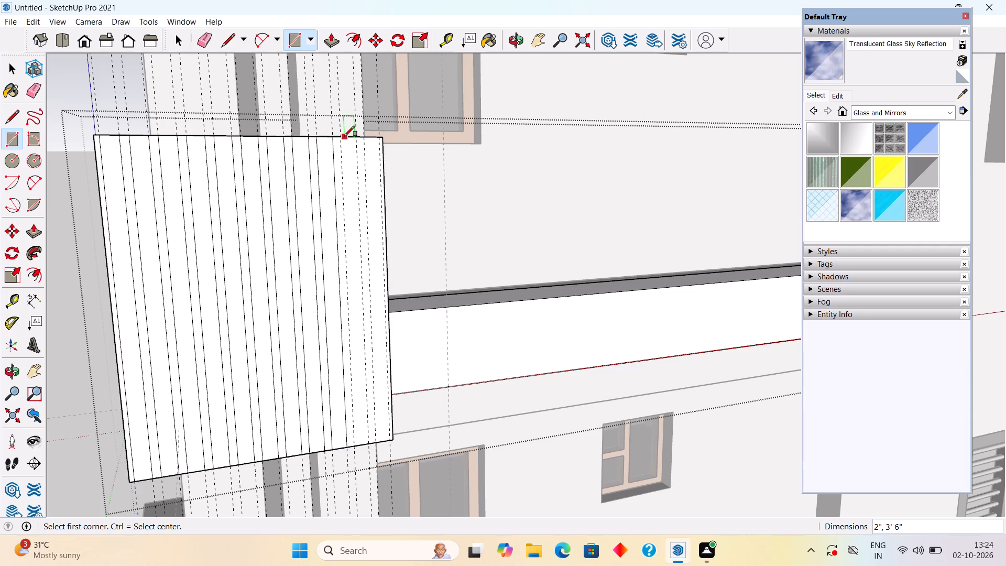
pyautogui.click(343, 137)
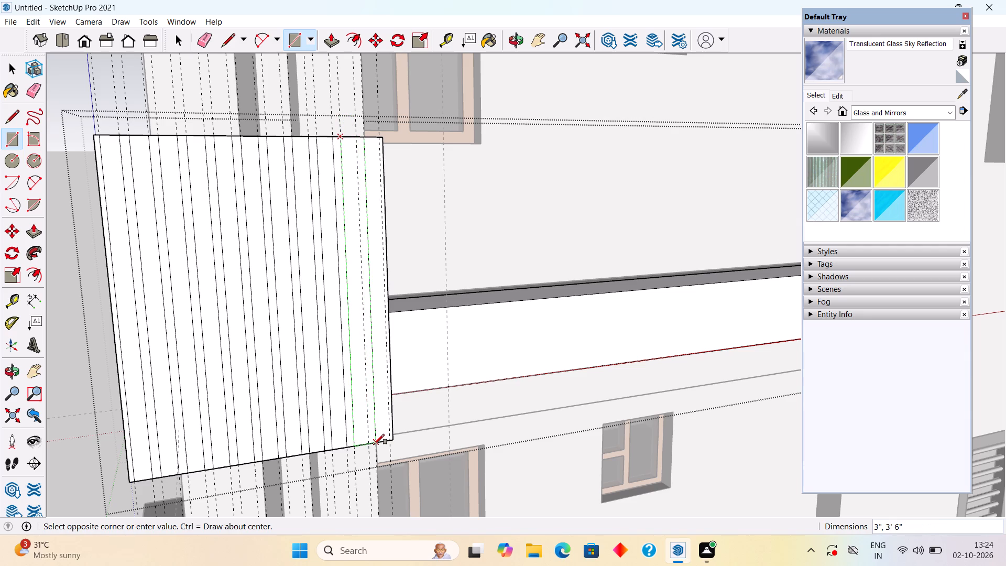
pyautogui.click(371, 444)
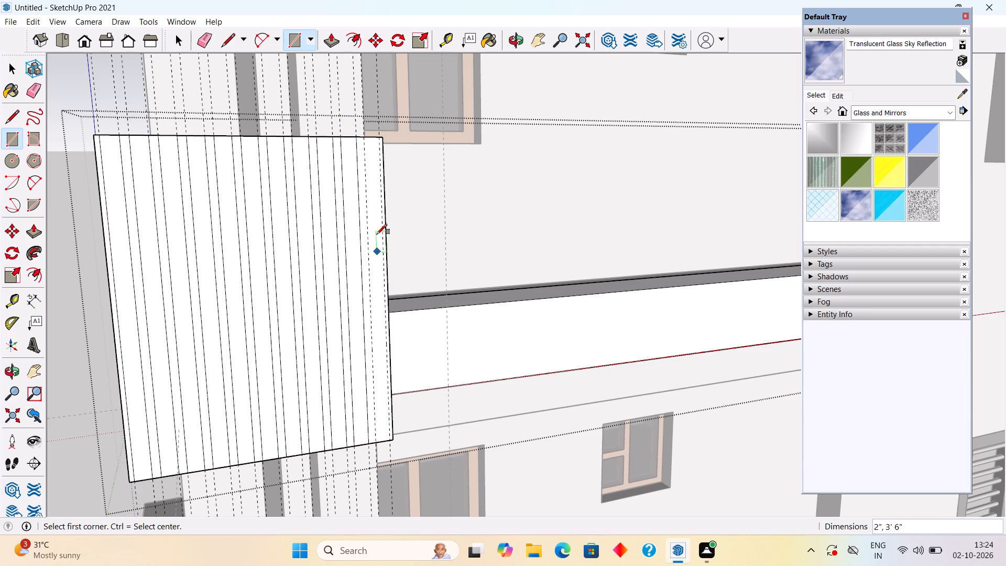
# Draw the last 2" by 3' 6" rectangle between guides at the front face's end beside the low parapet.
pyautogui.click(366, 138)
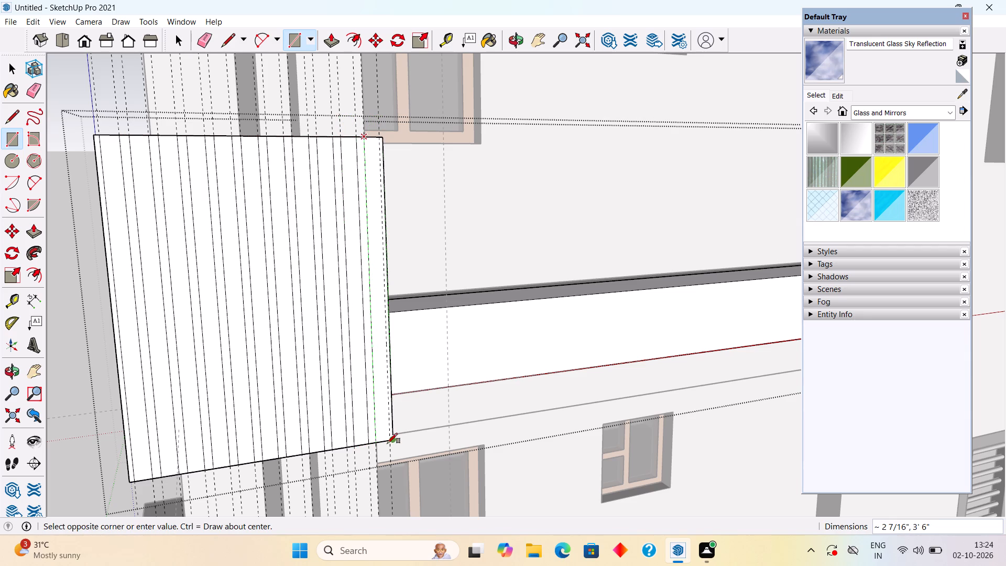
pyautogui.scroll(7, 389, 436)
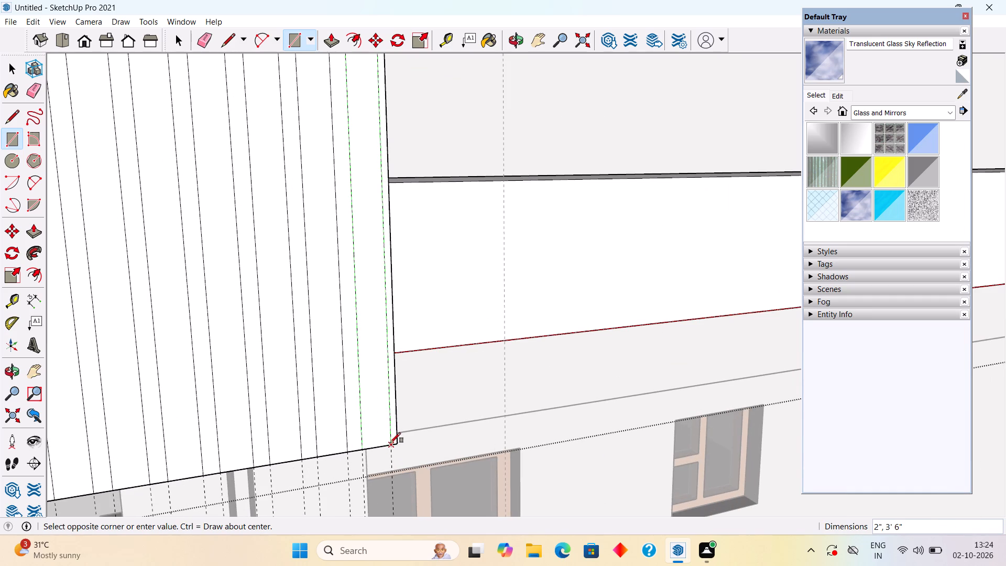
pyautogui.click(389, 448)
pyautogui.press('space')
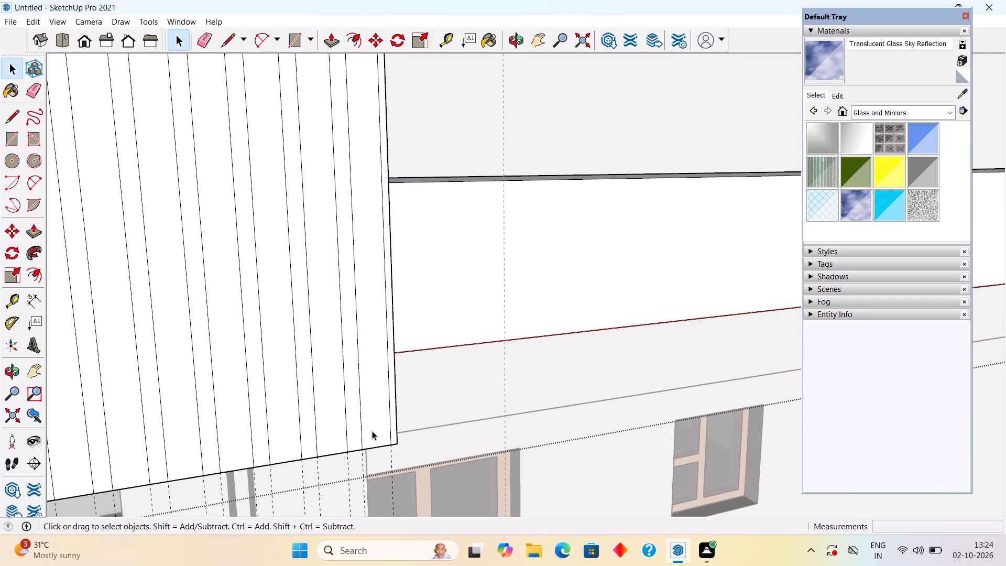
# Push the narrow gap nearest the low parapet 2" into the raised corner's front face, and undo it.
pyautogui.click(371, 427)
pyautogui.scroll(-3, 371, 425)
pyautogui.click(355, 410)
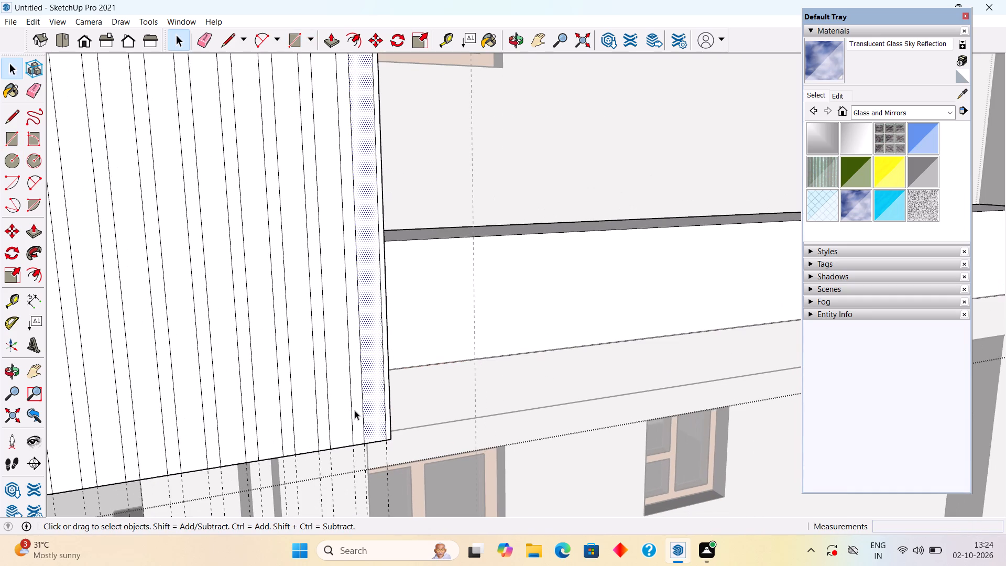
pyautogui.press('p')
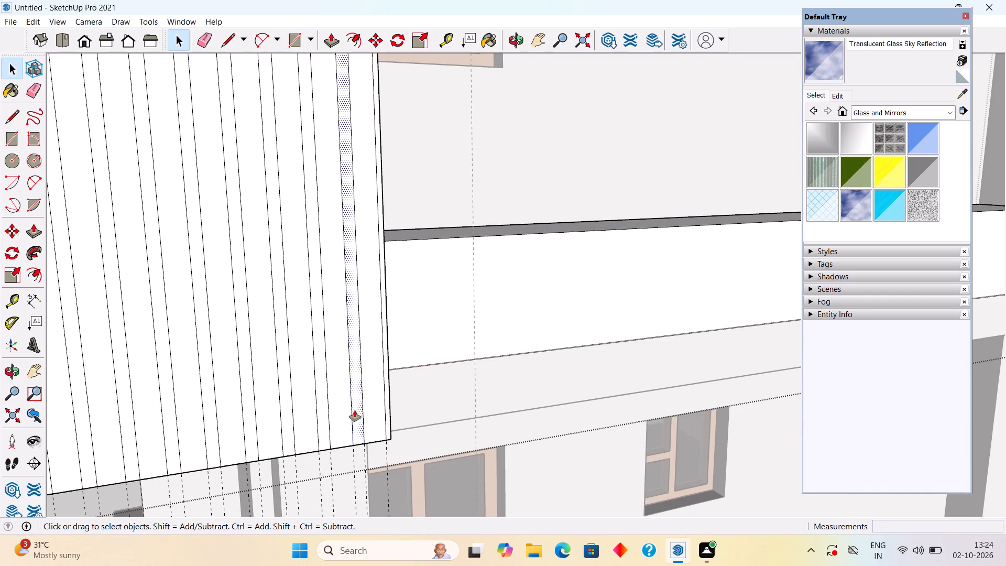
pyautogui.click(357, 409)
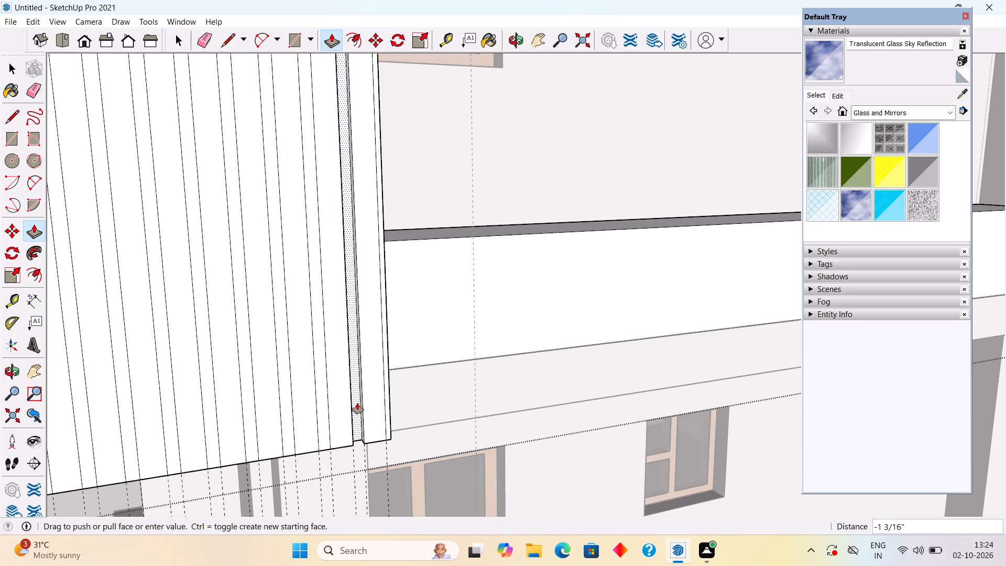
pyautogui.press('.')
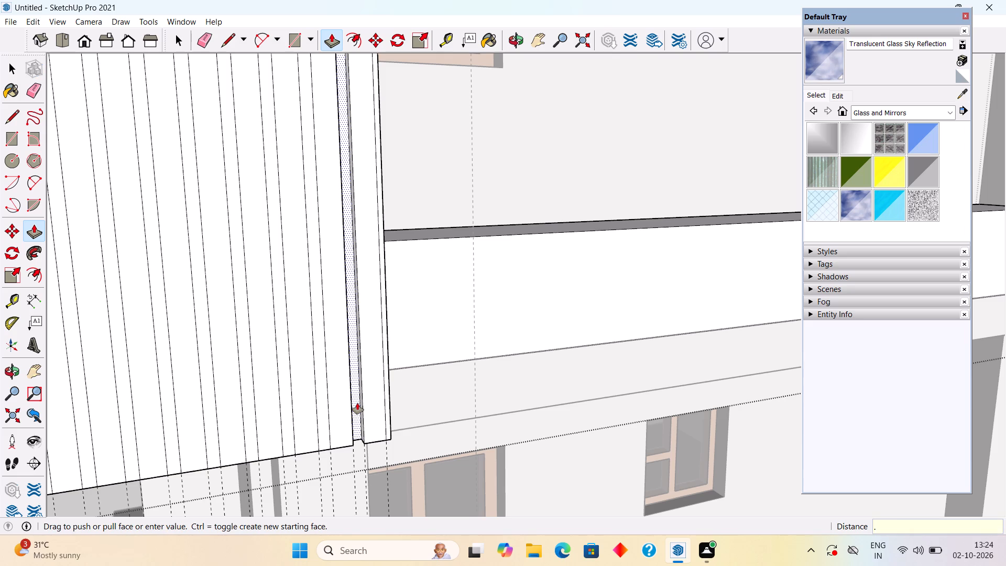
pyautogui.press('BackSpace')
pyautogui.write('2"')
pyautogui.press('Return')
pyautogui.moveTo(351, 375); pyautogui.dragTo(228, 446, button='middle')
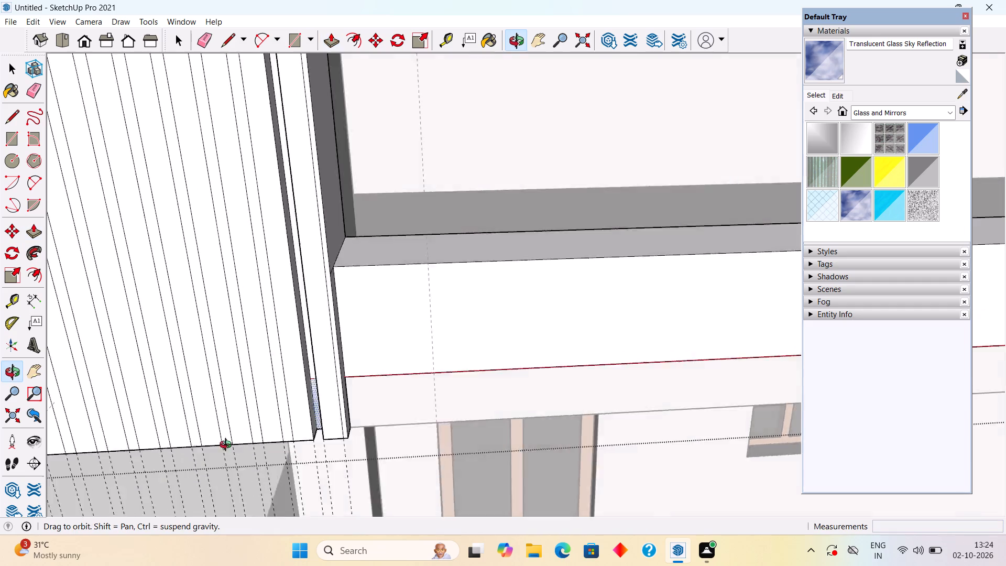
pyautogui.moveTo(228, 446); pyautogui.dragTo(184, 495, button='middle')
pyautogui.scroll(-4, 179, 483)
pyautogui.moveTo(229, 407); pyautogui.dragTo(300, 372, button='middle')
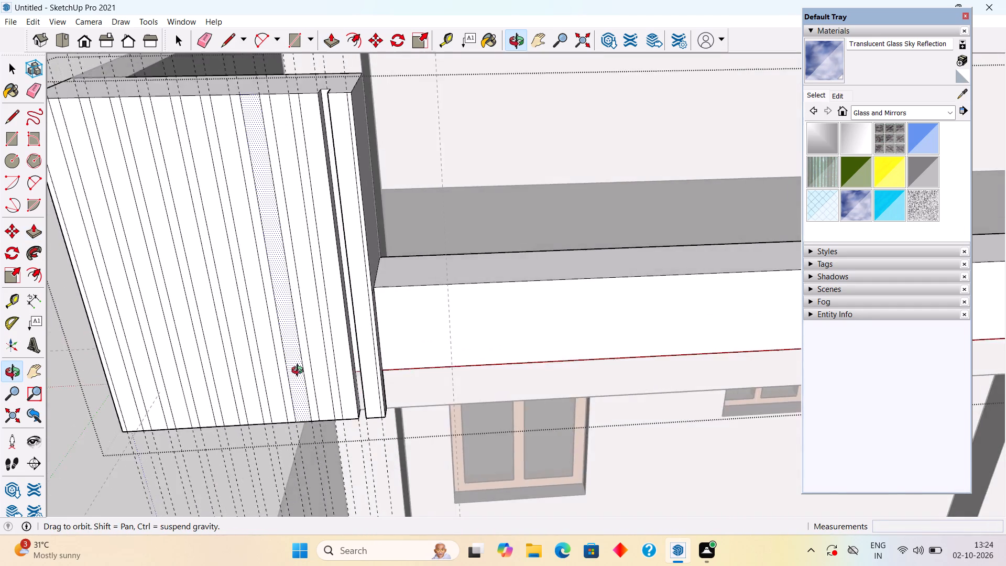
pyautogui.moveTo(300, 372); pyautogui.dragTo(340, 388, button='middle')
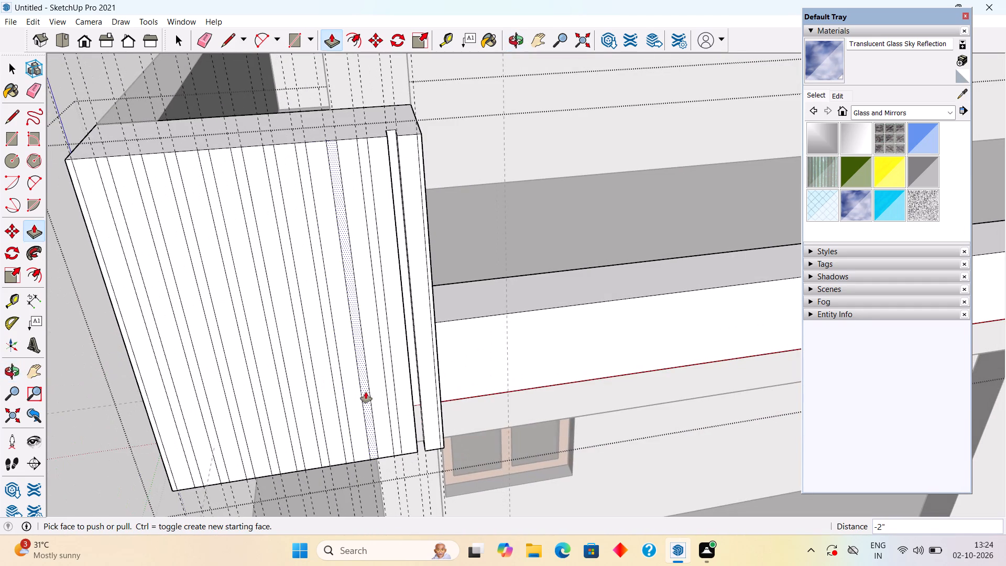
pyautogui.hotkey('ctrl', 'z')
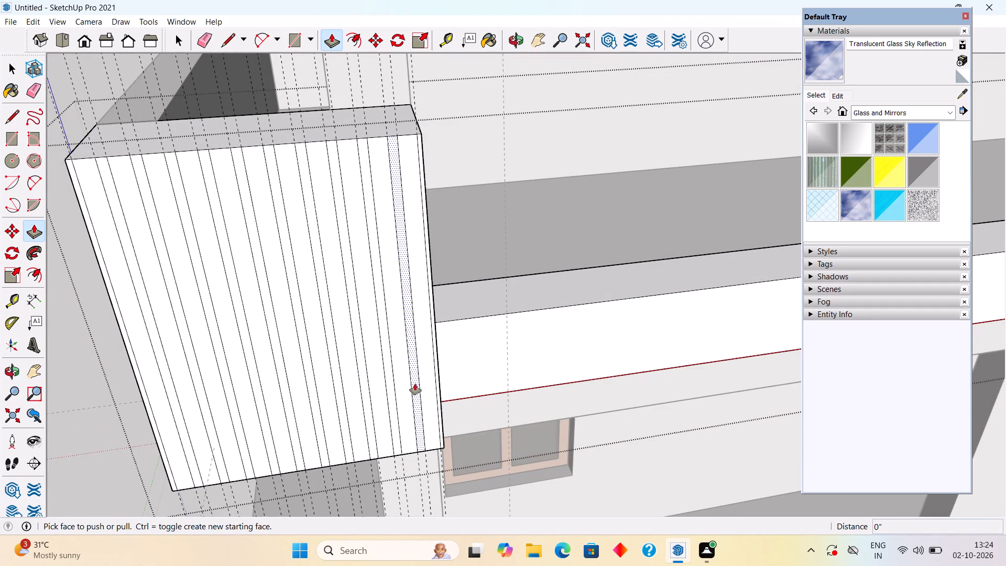
# Push/Pull each of the ten narrow gaps between the 2" strips 1" into the raised corner's front face.
pyautogui.click(415, 384)
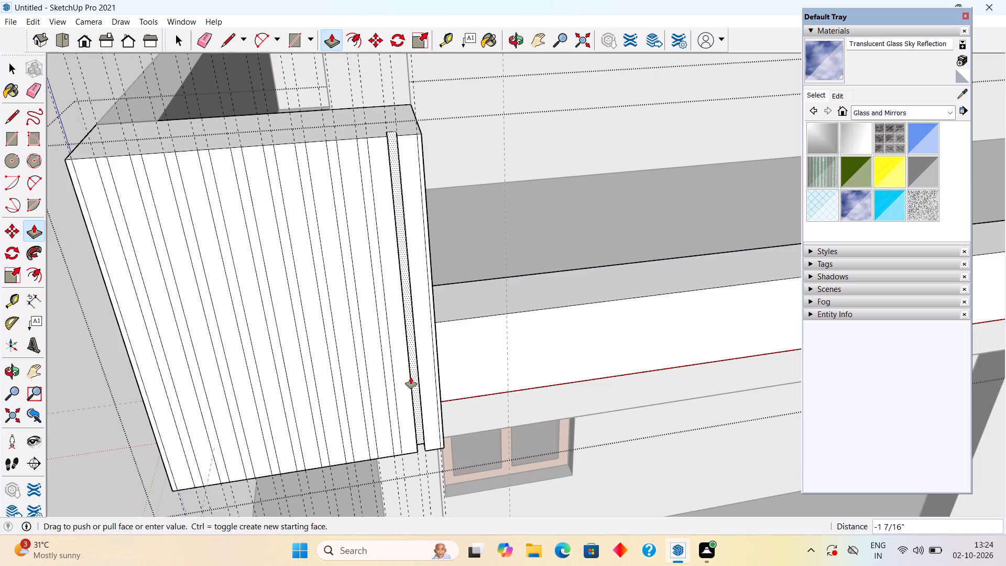
pyautogui.write('1"')
pyautogui.press('Return')
pyautogui.press('Return')
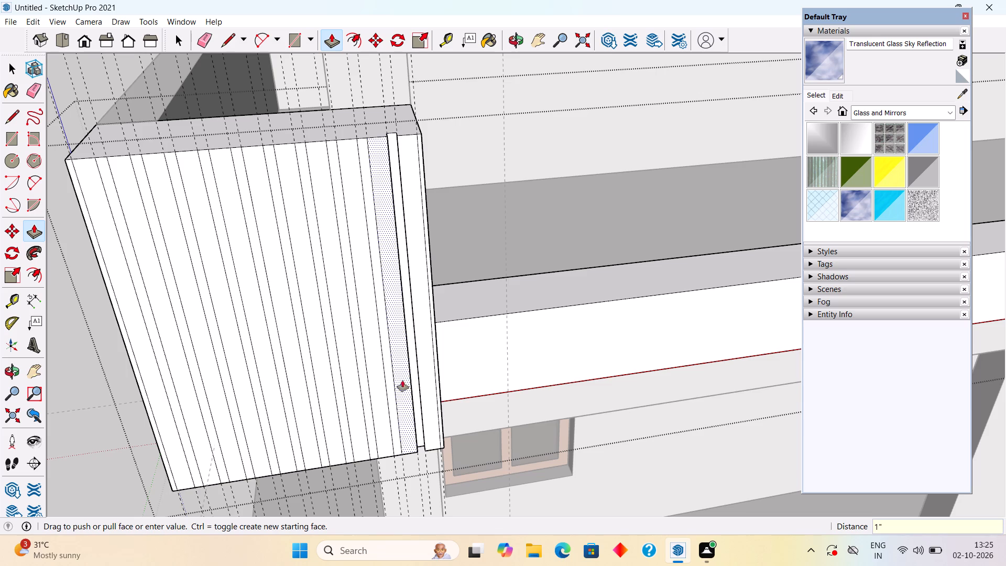
pyautogui.doubleClick(395, 400)
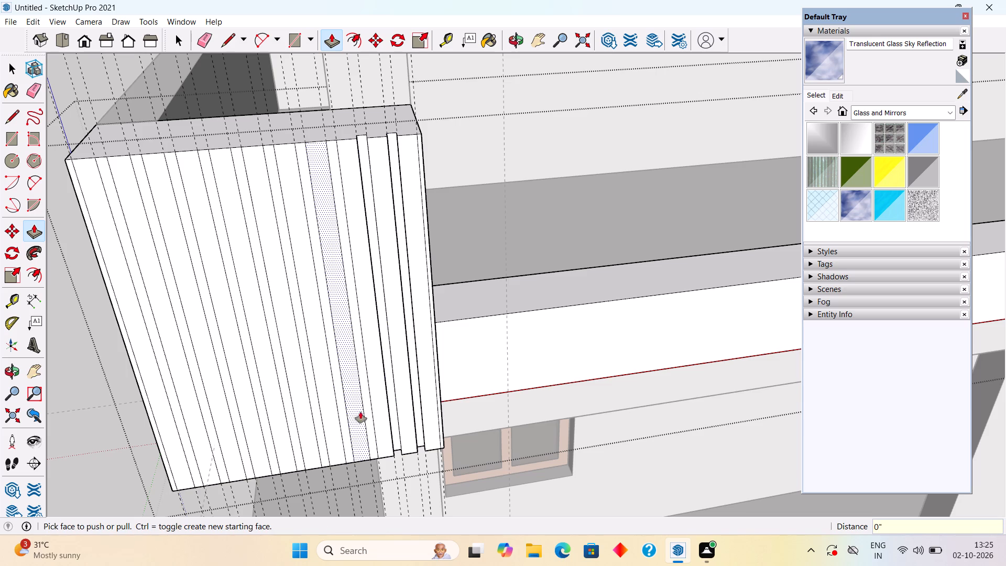
pyautogui.doubleClick(366, 409)
pyautogui.doubleClick(342, 419)
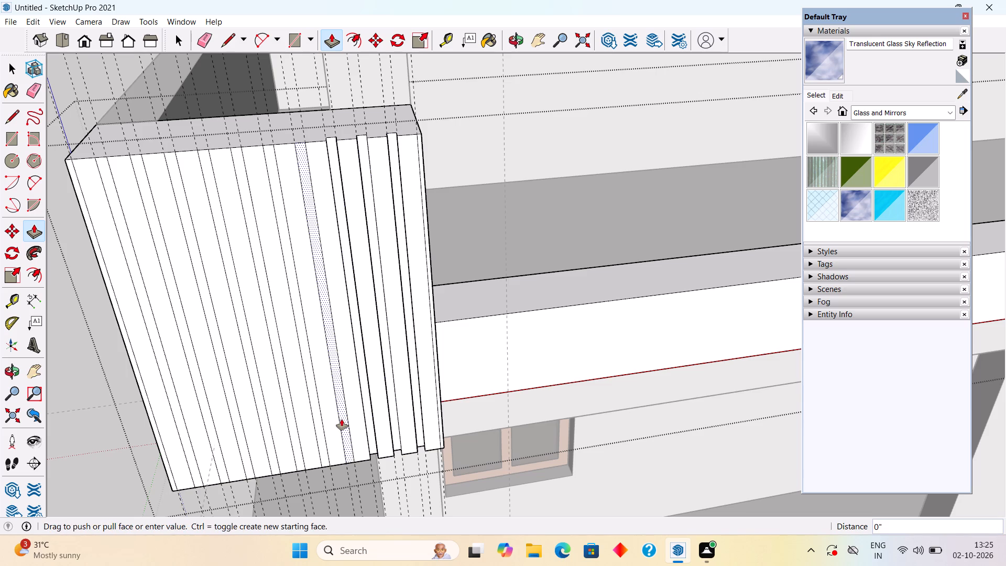
pyautogui.doubleClick(317, 429)
pyautogui.doubleClick(293, 440)
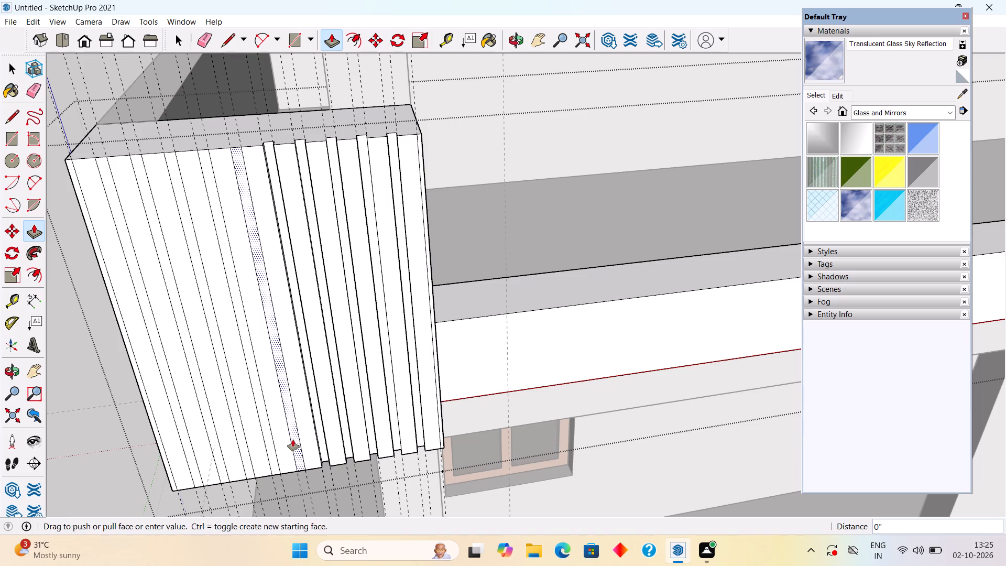
pyautogui.doubleClick(269, 451)
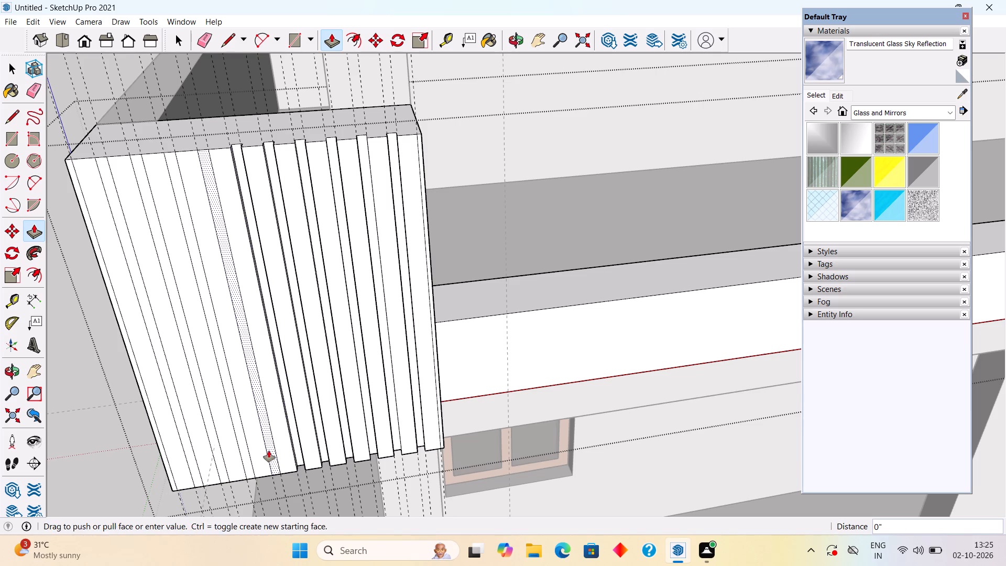
pyautogui.doubleClick(249, 462)
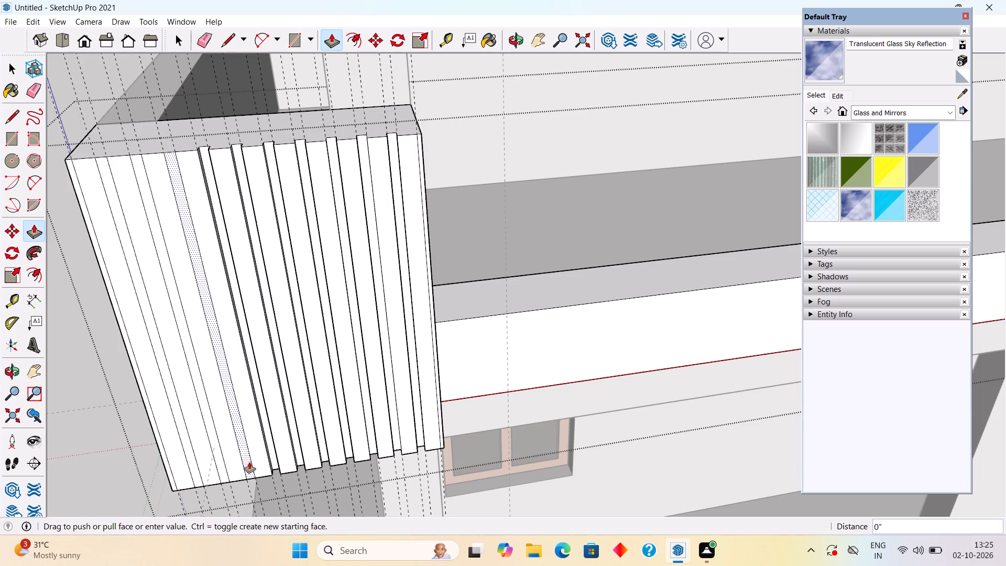
pyautogui.doubleClick(225, 469)
pyautogui.doubleClick(198, 470)
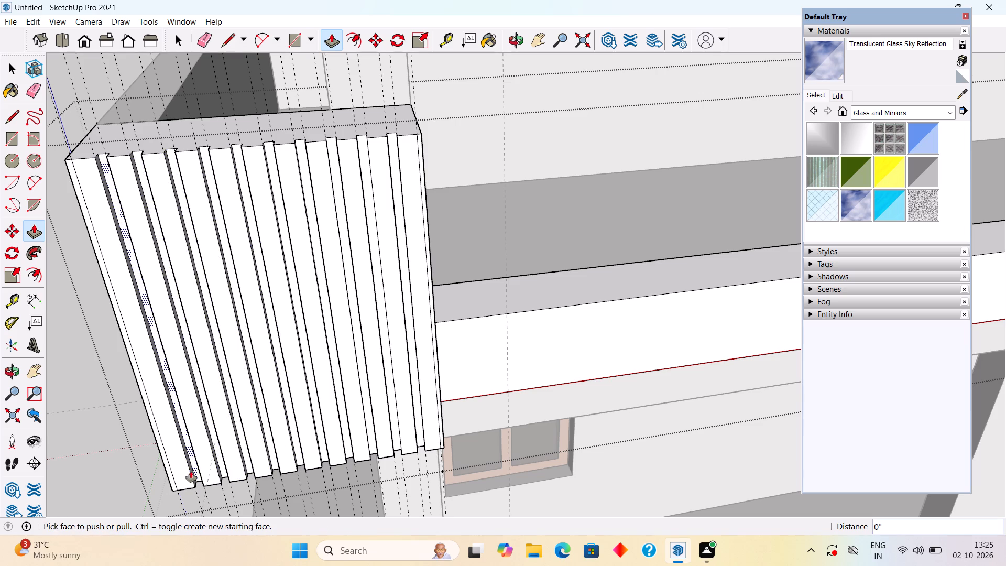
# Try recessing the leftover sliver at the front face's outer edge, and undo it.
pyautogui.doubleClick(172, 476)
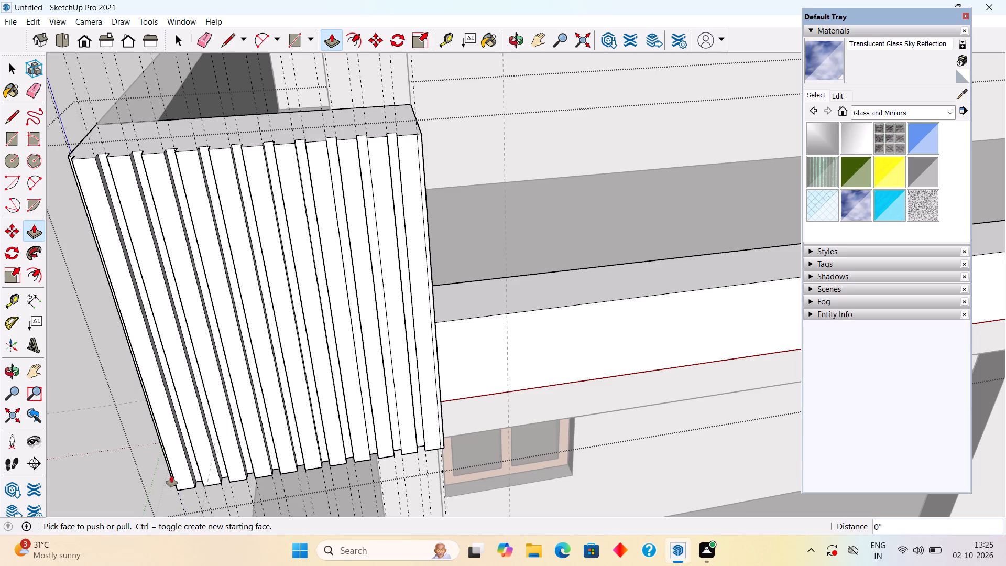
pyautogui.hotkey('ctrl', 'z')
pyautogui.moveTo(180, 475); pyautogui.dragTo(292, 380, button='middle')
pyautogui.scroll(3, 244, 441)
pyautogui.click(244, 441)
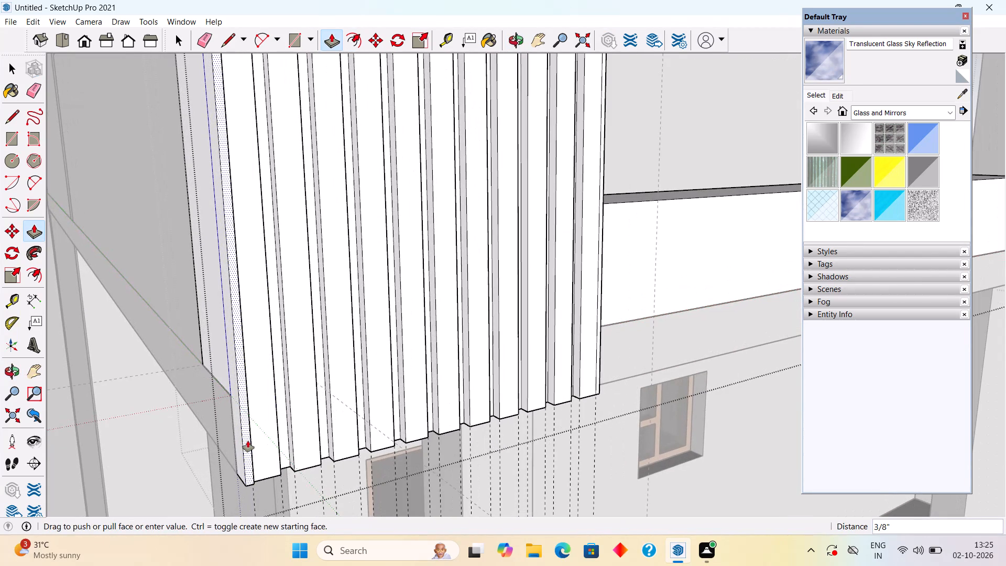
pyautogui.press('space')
# Delete the leftover vertical strip edges beside the front face's outer and inner ends, and close the balcony group.
pyautogui.scroll(4, 246, 438)
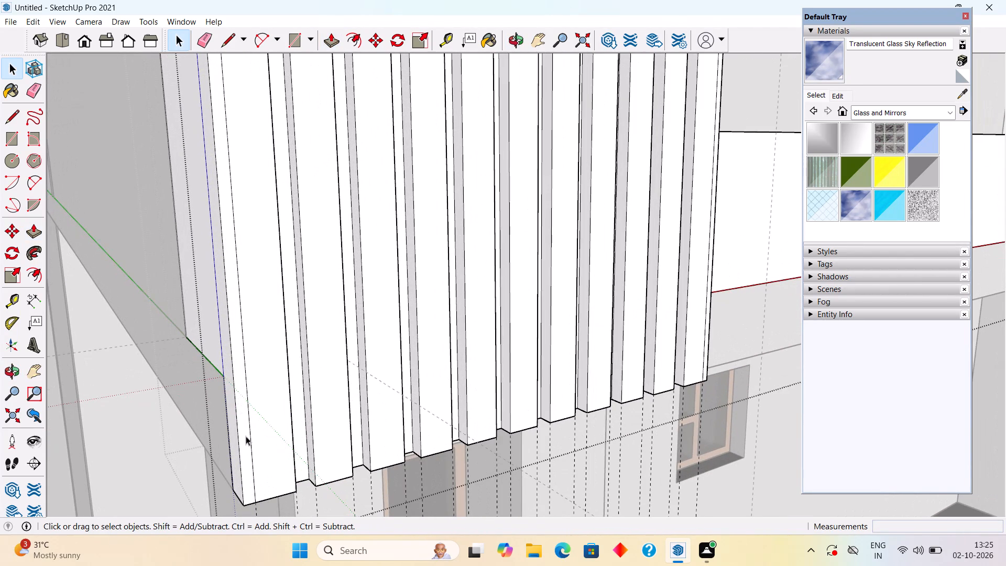
pyautogui.scroll(-11, 246, 436)
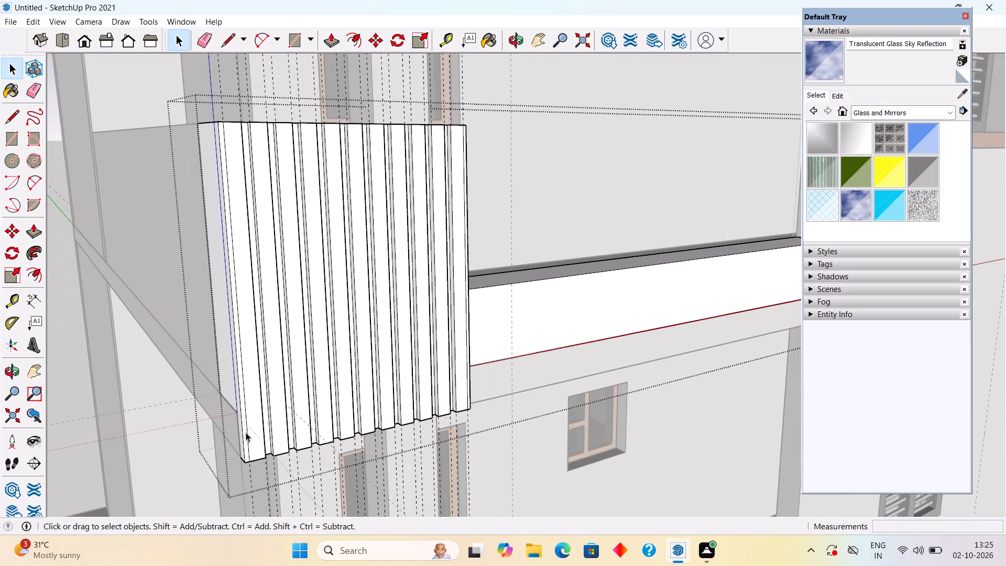
pyautogui.click(246, 432)
pyautogui.press('Delete')
pyautogui.scroll(1, 424, 344)
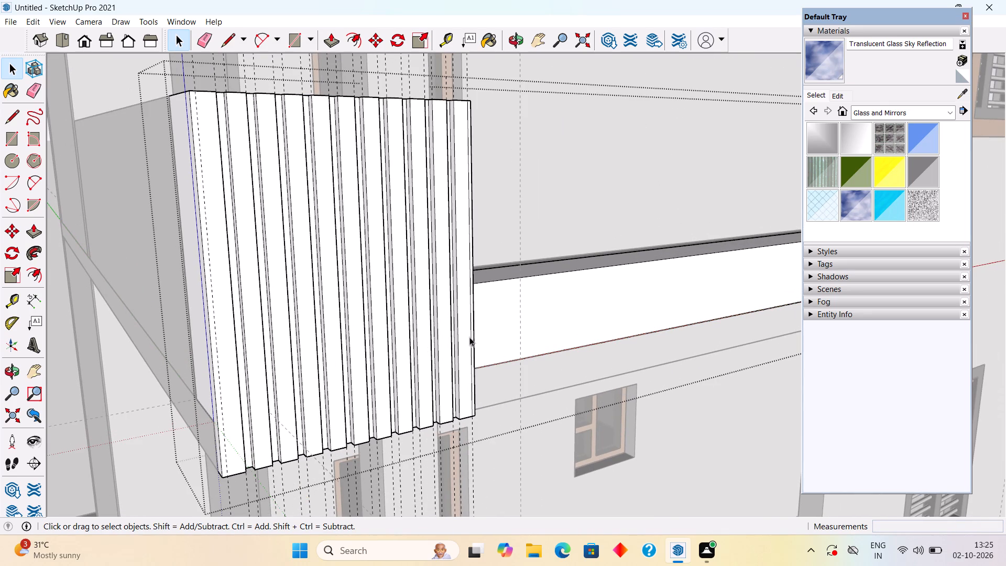
pyautogui.click(470, 337)
pyautogui.press('Delete')
pyautogui.scroll(-6, 450, 344)
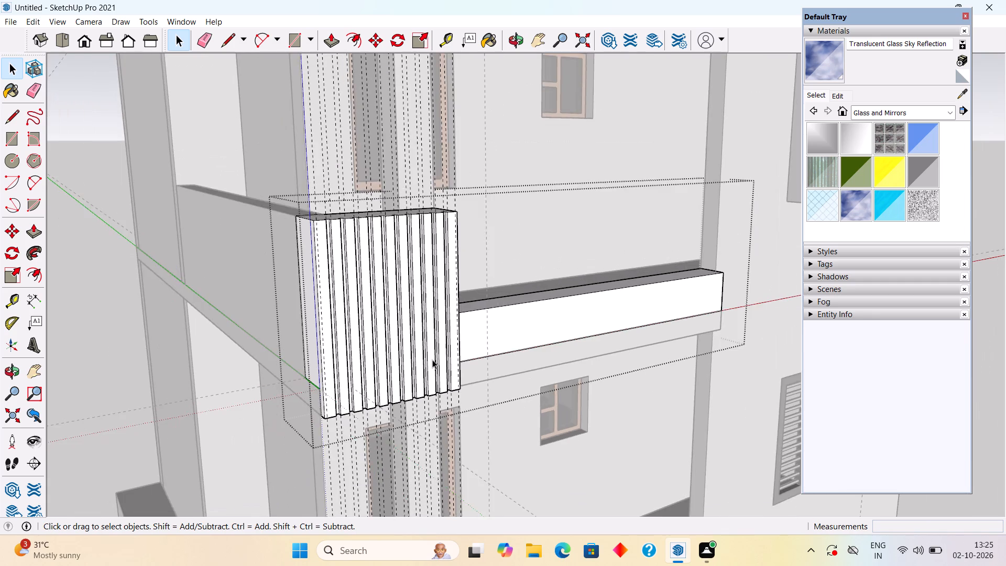
pyautogui.scroll(-7, 432, 360)
pyautogui.click(201, 344)
# Delete all the guides from the model.
pyautogui.moveTo(370, 303); pyautogui.dragTo(228, 272, button='middle')
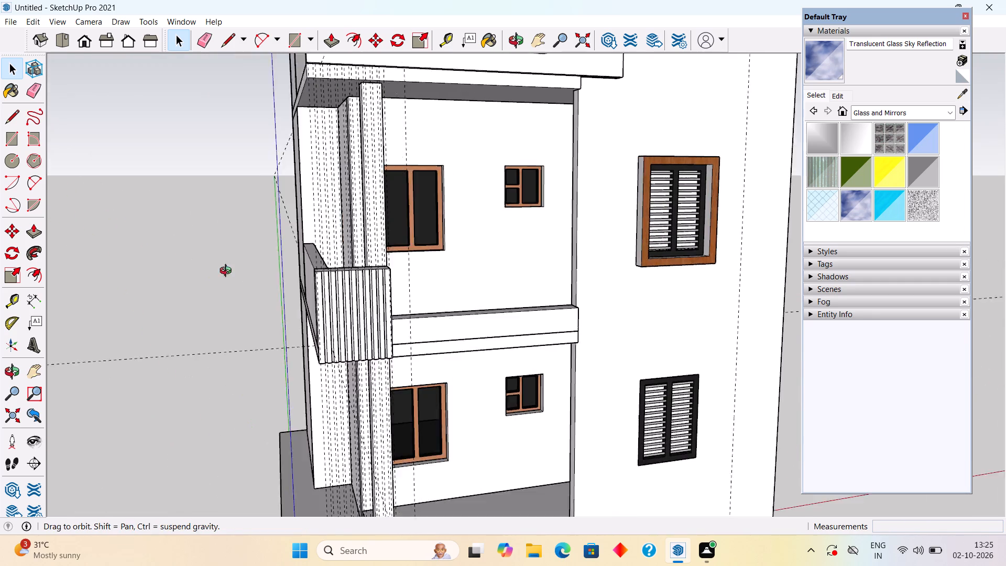
pyautogui.moveTo(228, 272); pyautogui.dragTo(217, 265, button='middle')
pyautogui.scroll(-4, 200, 269)
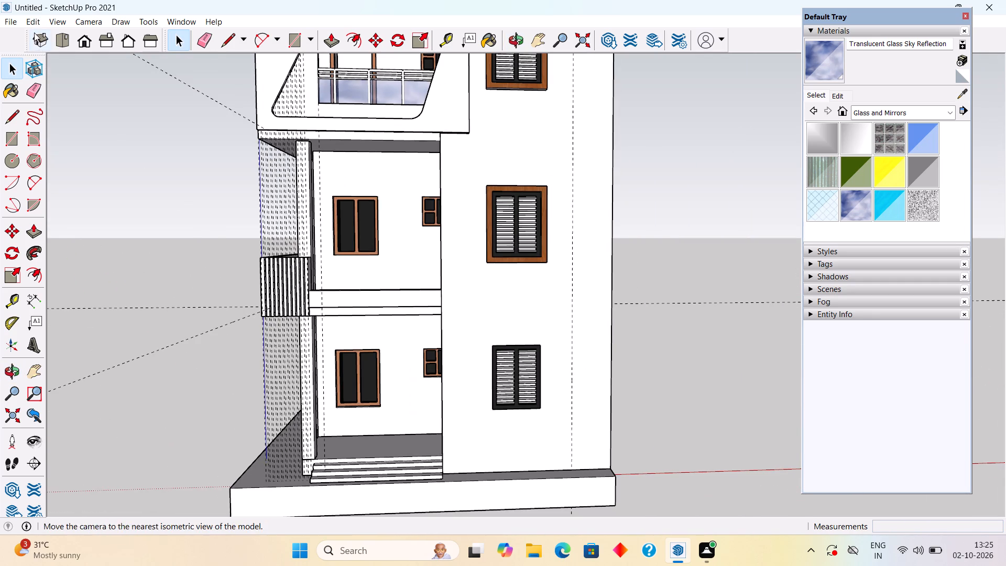
pyautogui.click(31, 18)
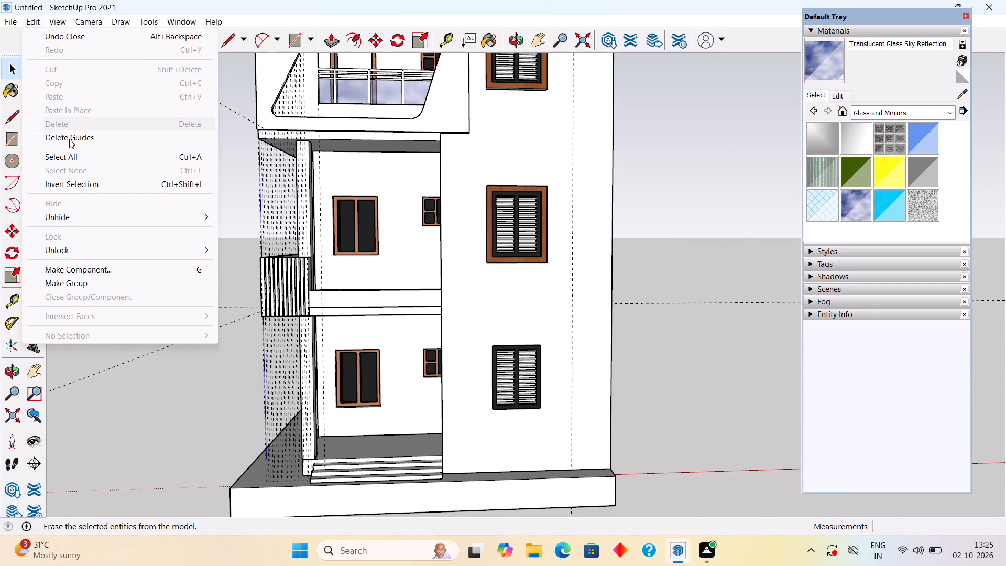
pyautogui.click(69, 139)
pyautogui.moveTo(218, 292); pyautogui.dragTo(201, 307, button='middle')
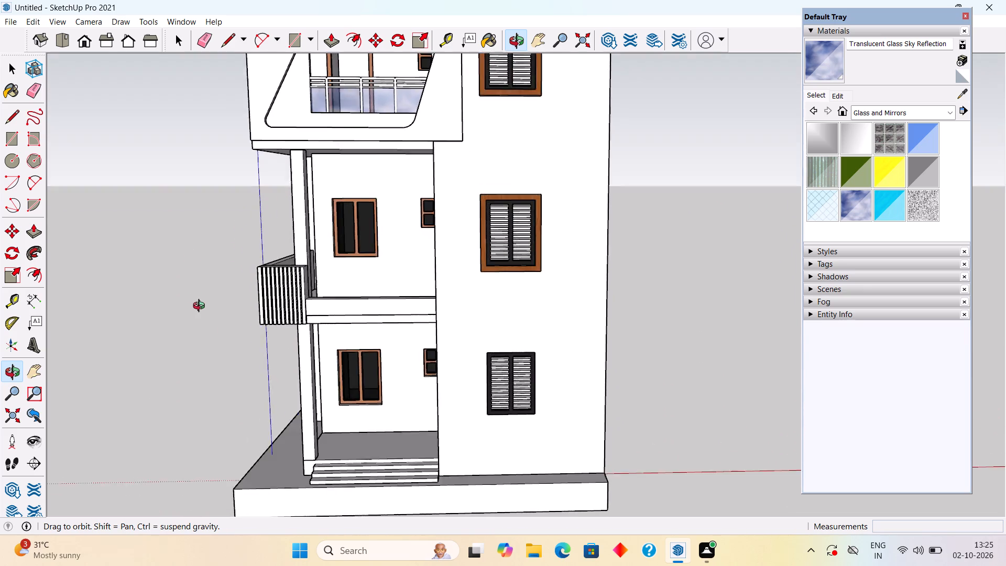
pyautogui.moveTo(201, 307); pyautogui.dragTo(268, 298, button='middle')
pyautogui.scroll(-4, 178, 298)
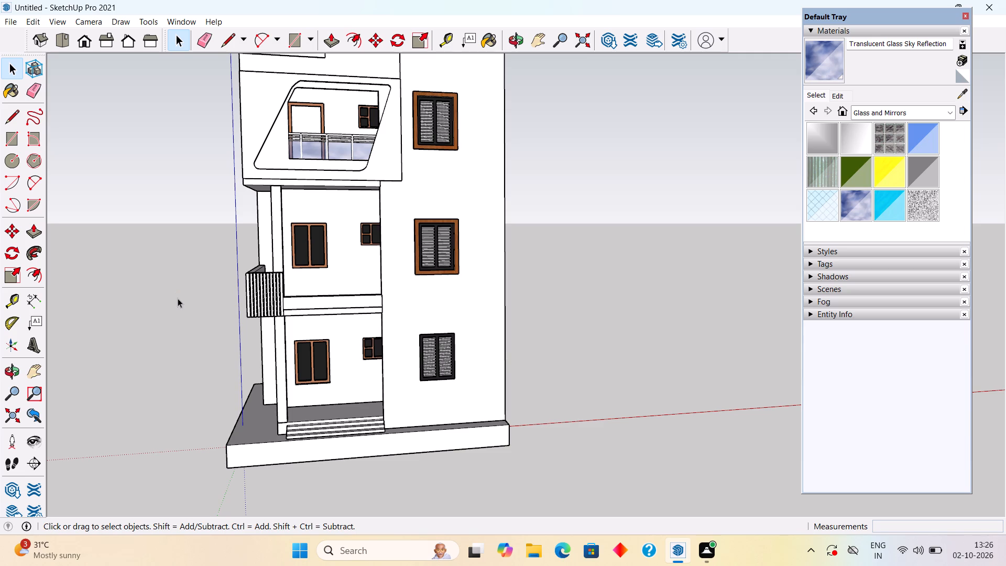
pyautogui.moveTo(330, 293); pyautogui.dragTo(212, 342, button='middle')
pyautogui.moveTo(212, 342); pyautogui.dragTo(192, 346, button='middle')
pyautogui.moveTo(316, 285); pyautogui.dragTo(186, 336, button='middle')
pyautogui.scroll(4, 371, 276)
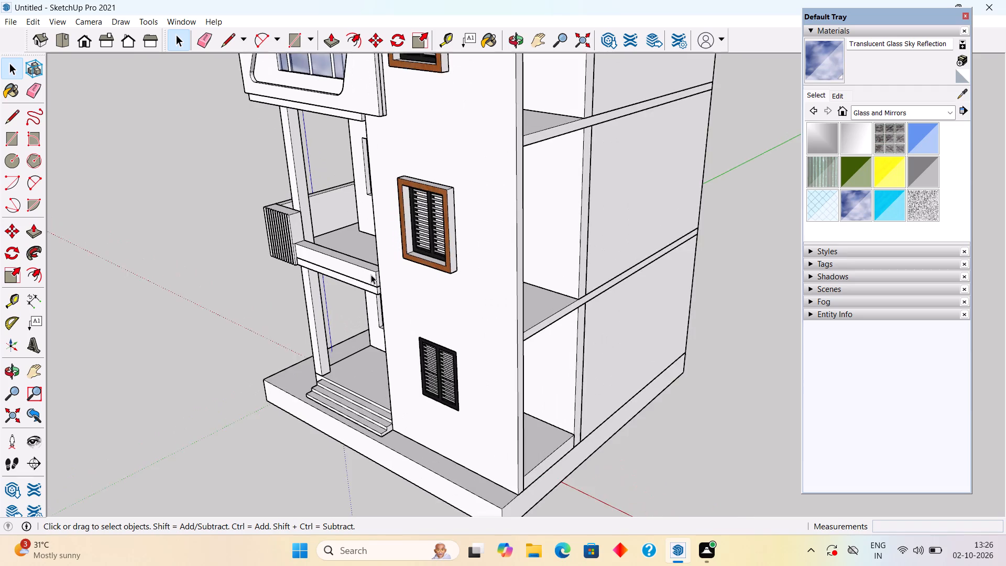
# Inside the balcony group, draw a 2" line across the raised corner's side face, level with the bottom of the low parapet front.
pyautogui.scroll(19, 371, 275)
pyautogui.scroll(3, 214, 225)
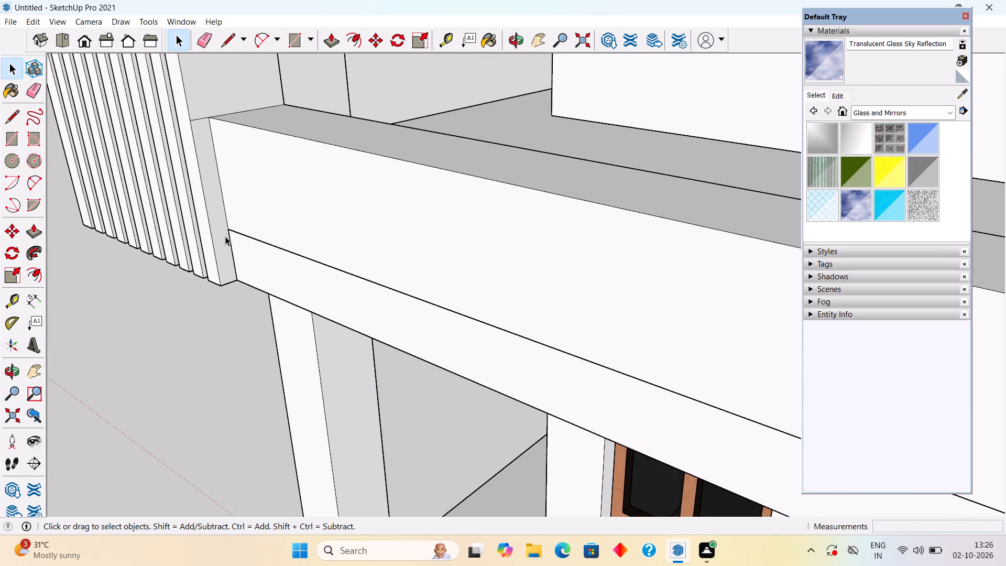
pyautogui.tripleClick(214, 232)
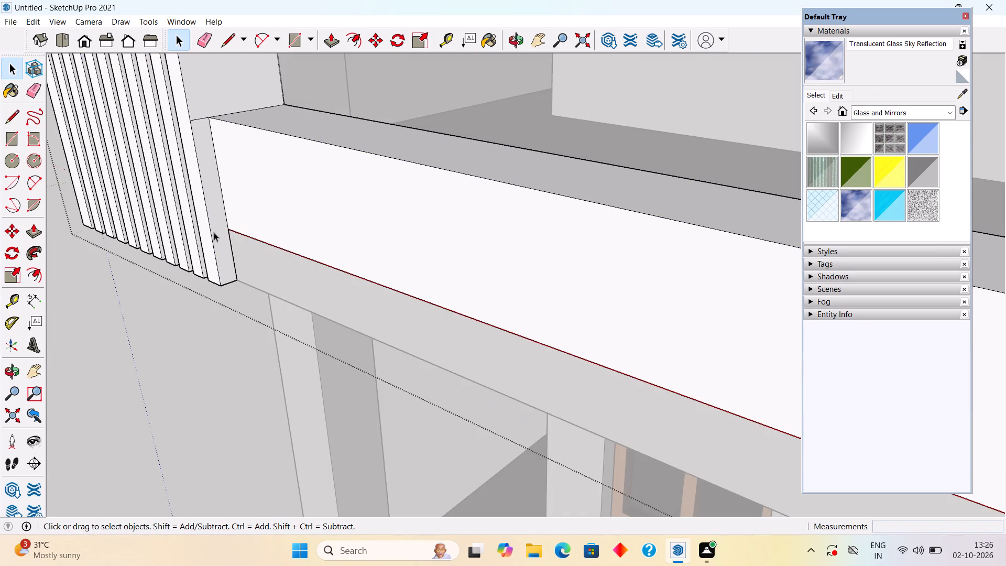
pyautogui.press('l')
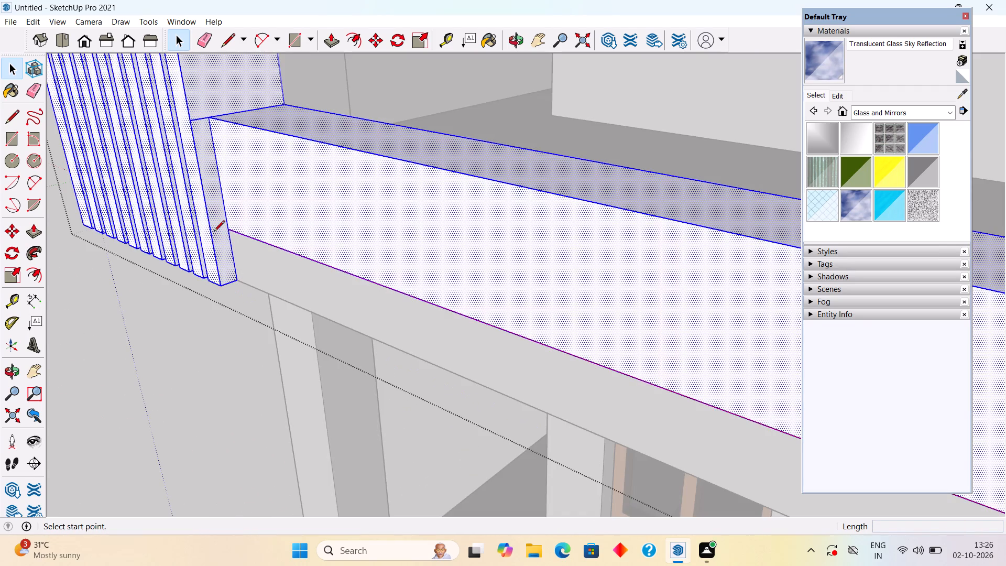
pyautogui.click(227, 232)
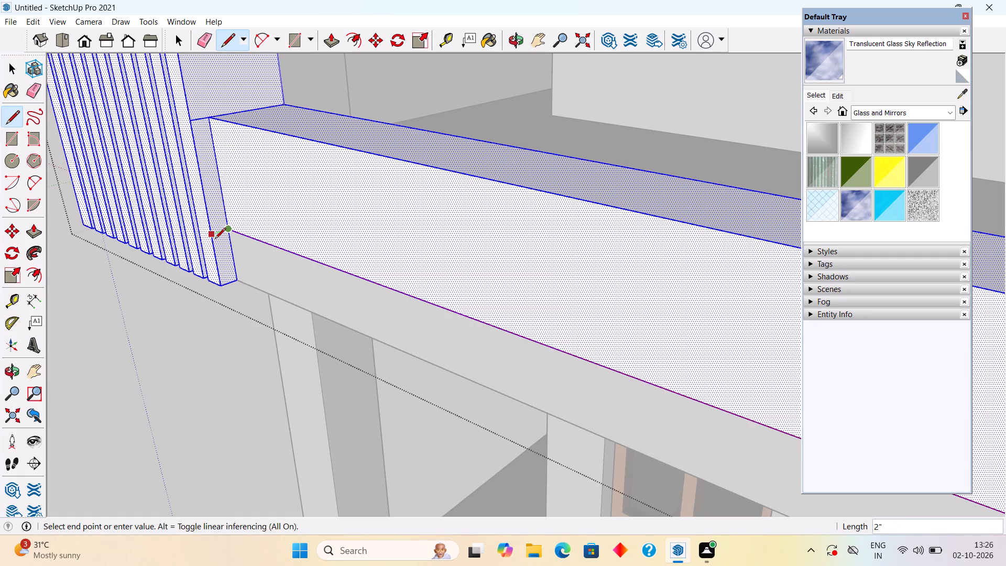
pyautogui.click(215, 240)
# Push/Pull the small face below that line 7' 10 1/2" along the low parapet to its far end.
pyautogui.press('space')
pyautogui.click(223, 243)
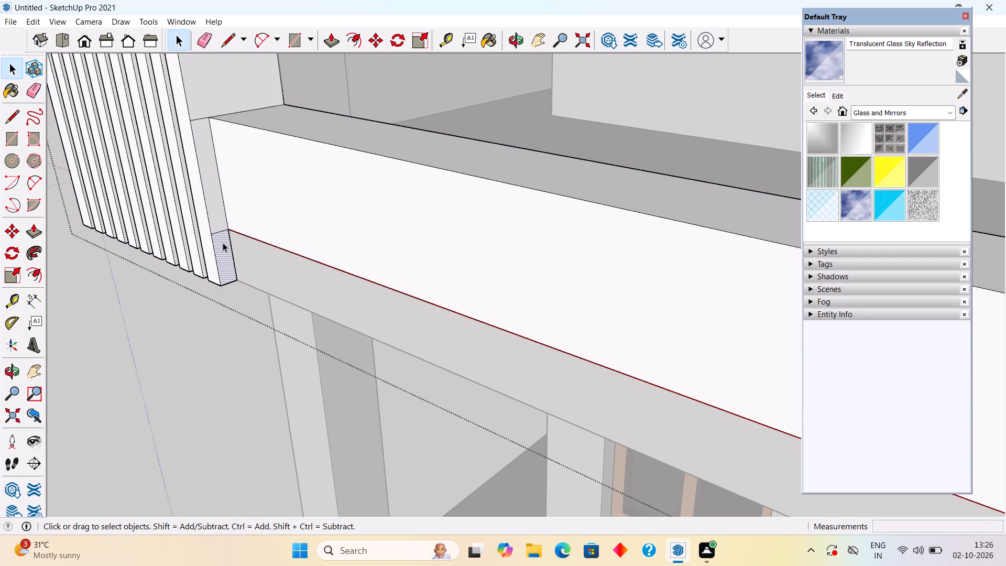
pyautogui.press('p')
pyautogui.click(223, 243)
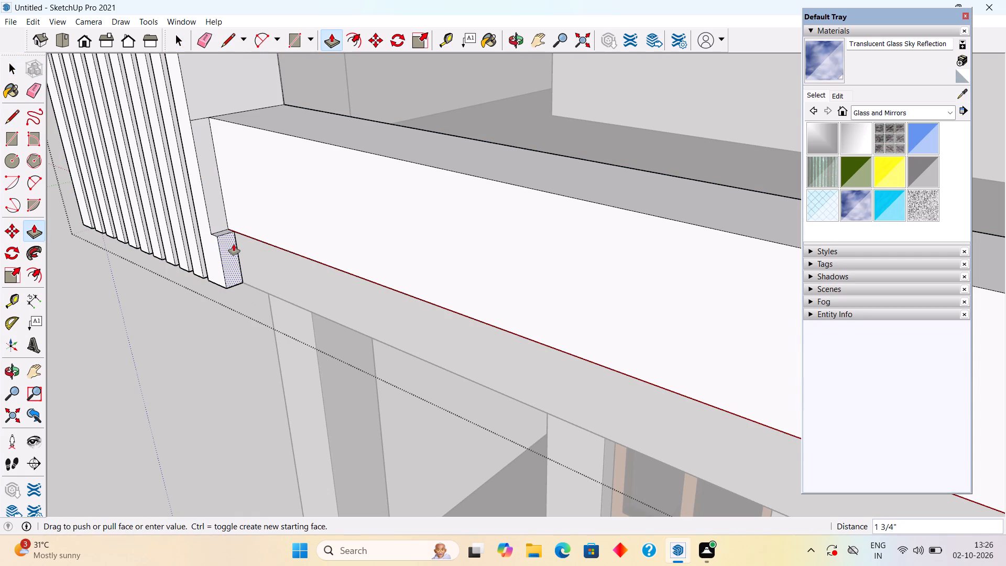
pyautogui.scroll(-11, 400, 285)
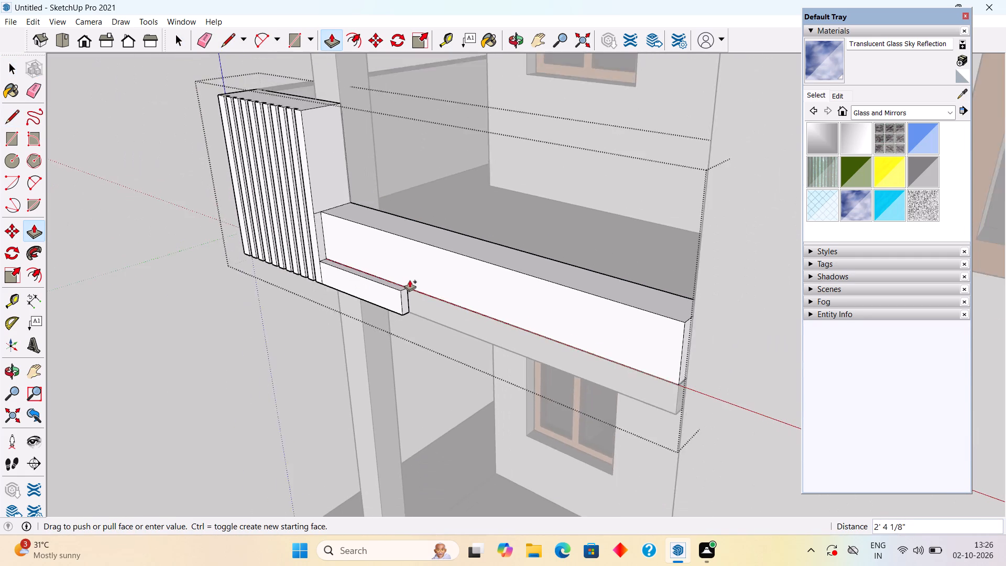
pyautogui.scroll(-5, 410, 280)
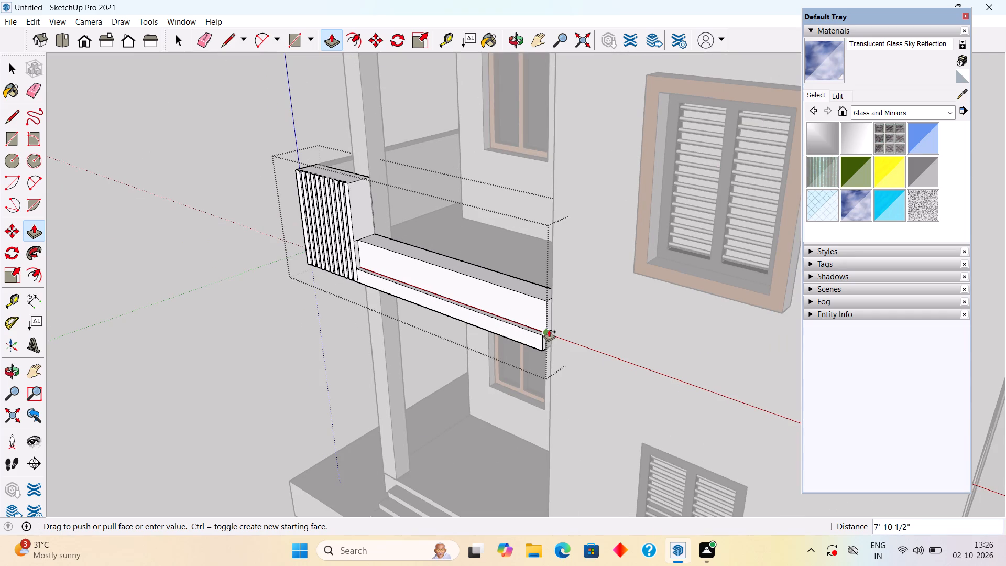
pyautogui.click(550, 330)
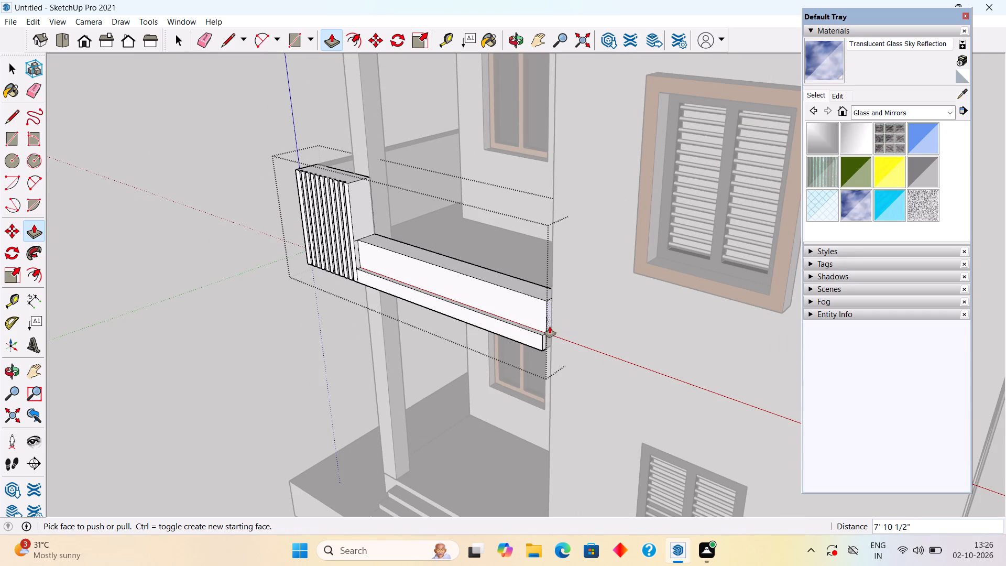
# Push/Pull the top of the new front strip up 1' to the low parapet's top level.
pyautogui.scroll(7, 455, 292)
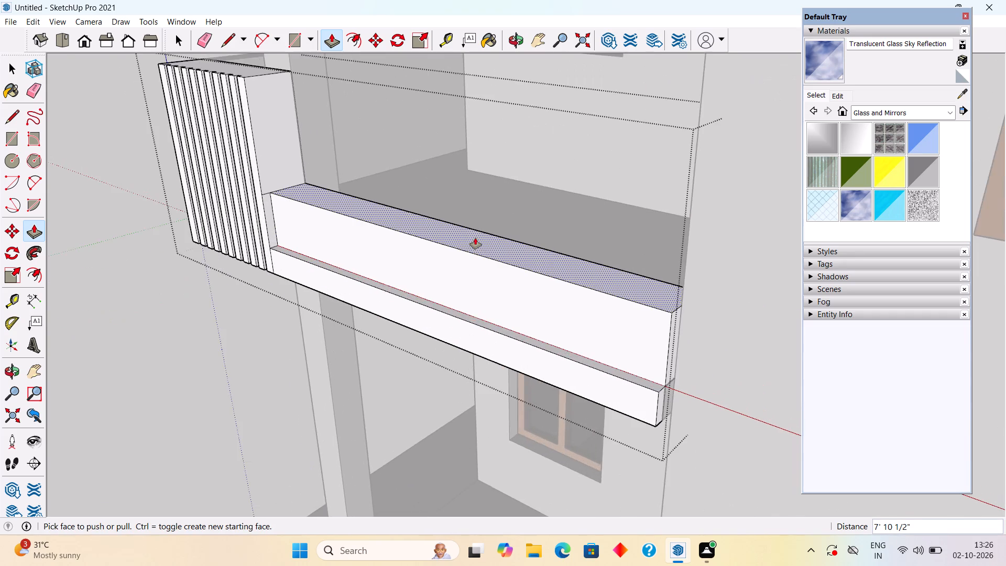
pyautogui.scroll(4, 473, 247)
pyautogui.click(454, 345)
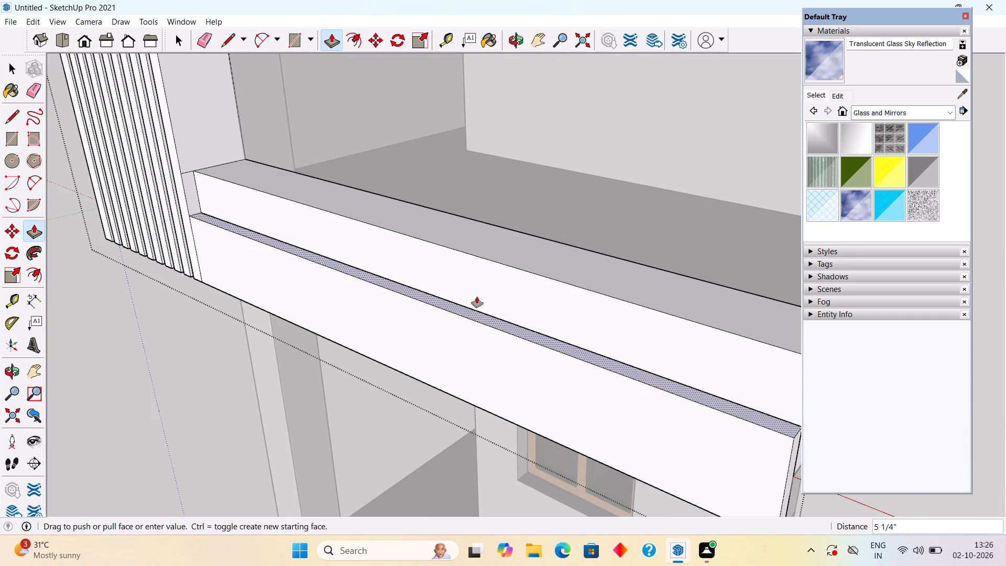
pyautogui.click(511, 267)
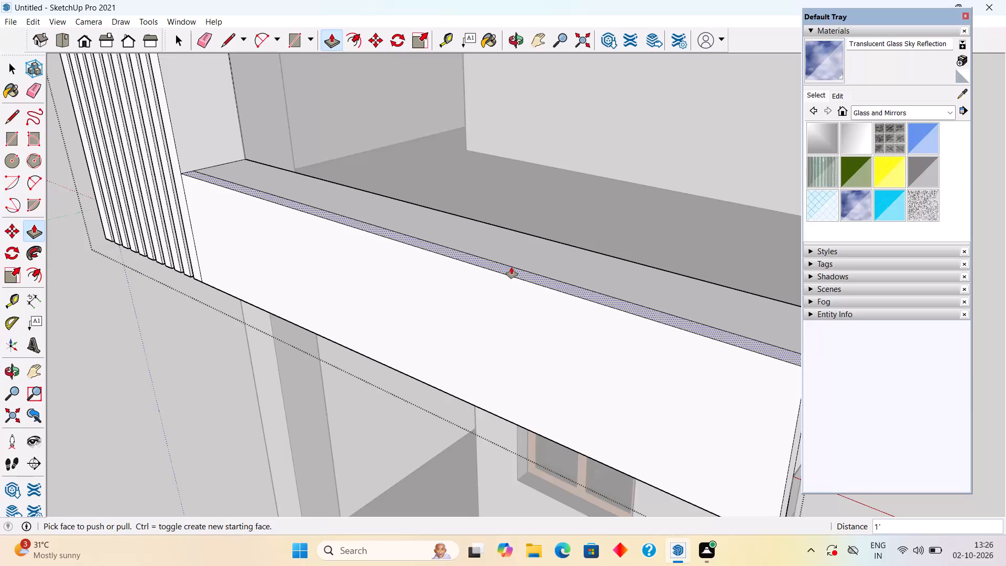
# Delete the leftover lengthwise edge on the low parapet's top face and close the balcony group.
pyautogui.press('space')
pyautogui.moveTo(539, 192); pyautogui.dragTo(583, 269, button='middle')
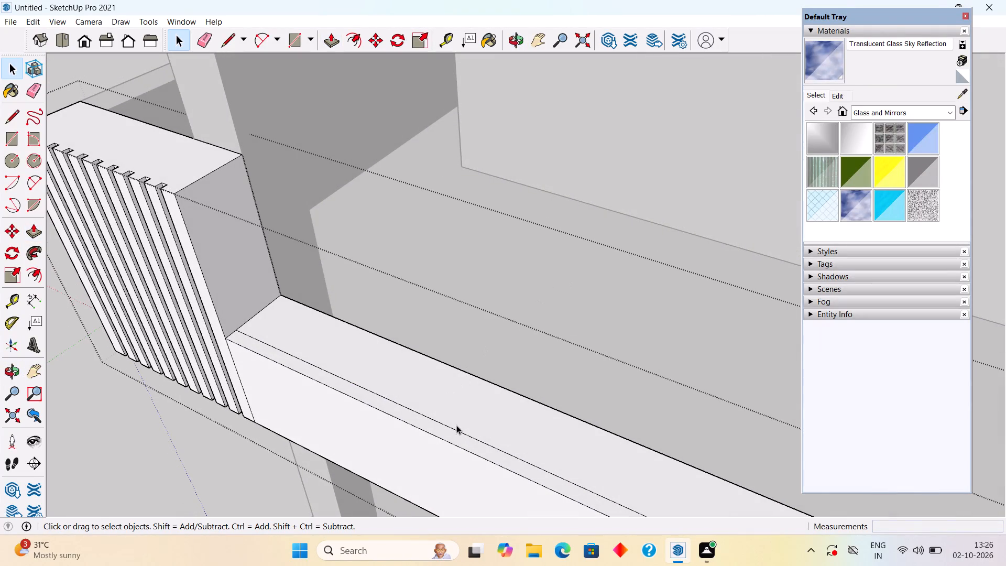
pyautogui.click(464, 434)
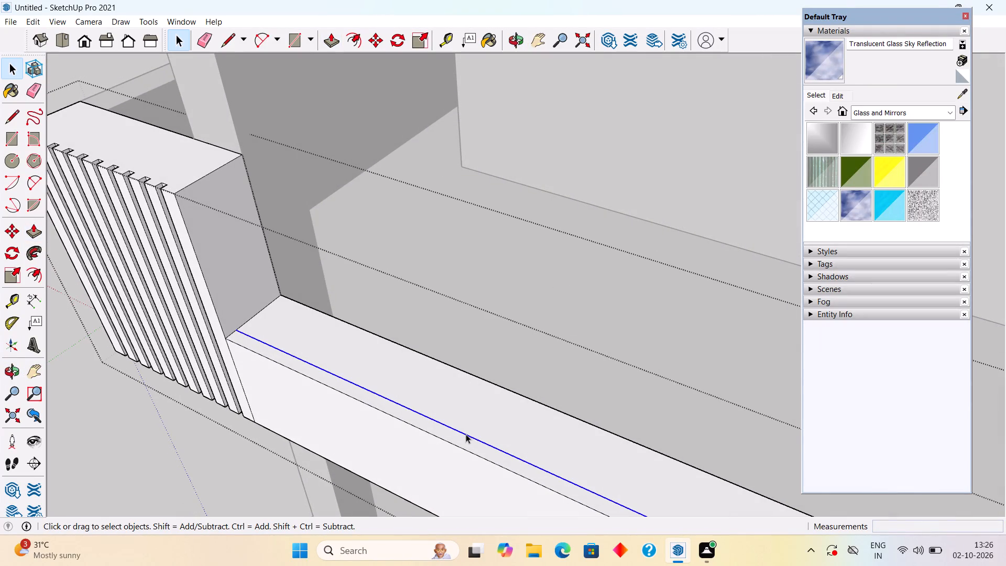
pyautogui.press('Delete')
pyautogui.scroll(-5, 466, 419)
pyautogui.moveTo(440, 441); pyautogui.dragTo(450, 428, button='middle')
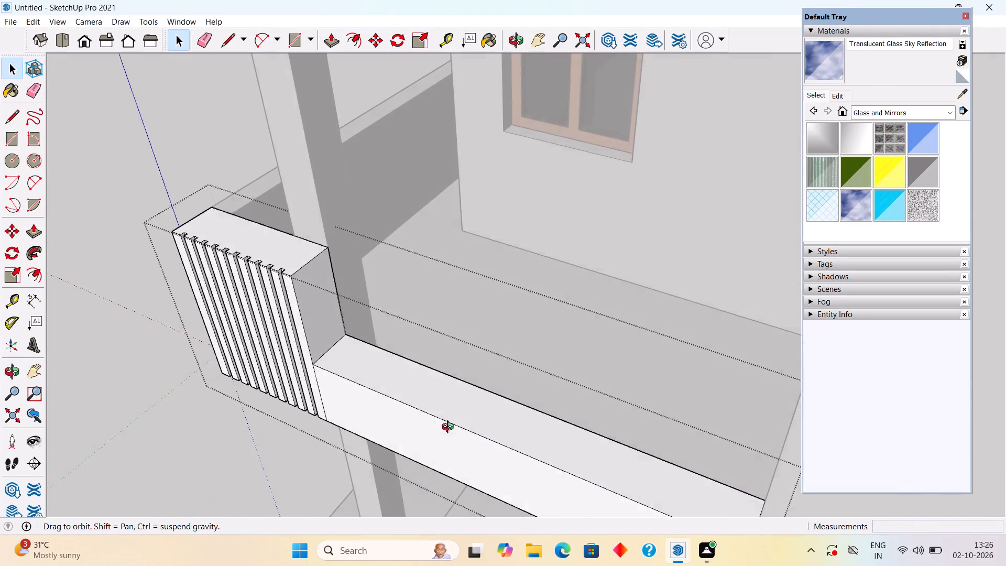
pyautogui.moveTo(450, 428); pyautogui.dragTo(473, 327, button='middle')
pyautogui.scroll(-6, 473, 327)
pyautogui.press('space')
pyautogui.moveTo(481, 341); pyautogui.dragTo(558, 341, button='middle')
pyautogui.scroll(-1, 489, 341)
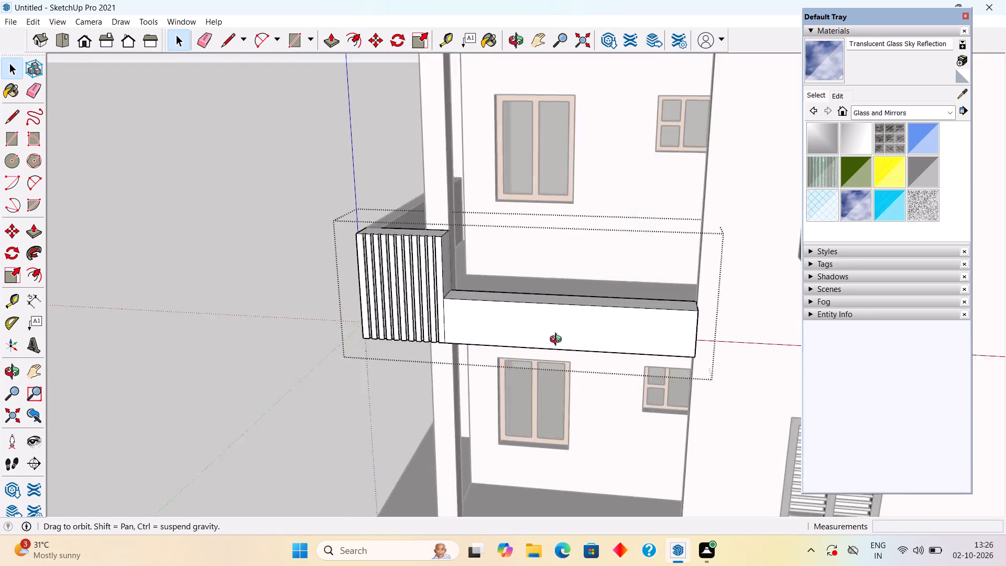
pyautogui.moveTo(558, 341); pyautogui.dragTo(640, 329, button='middle')
pyautogui.click(305, 351)
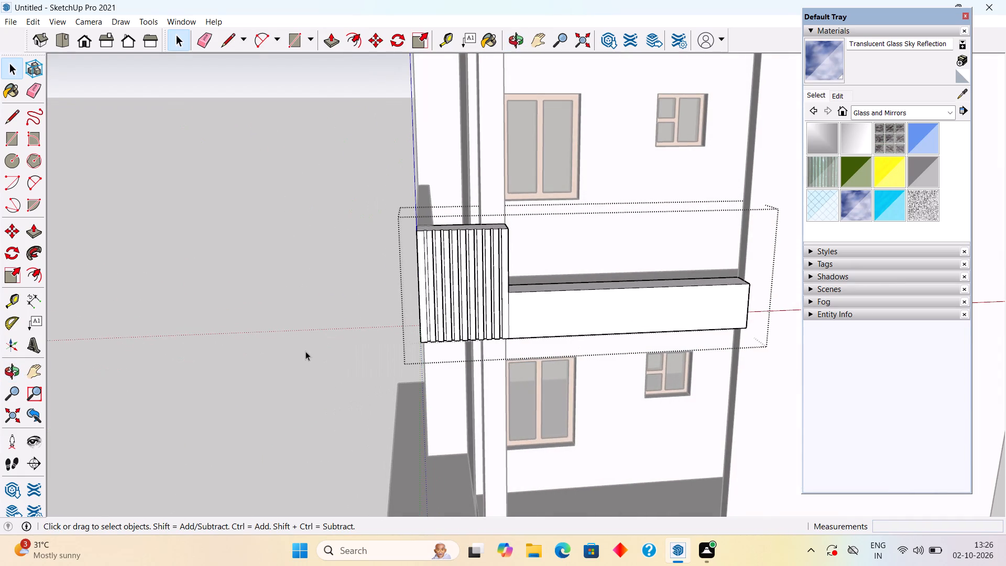
# Draw a line about 8' long from the raised corner's outer edge to the low parapet's bottom edge, and one about 5' 4 1/2" back along that edge.
pyautogui.scroll(-3, 380, 308)
pyautogui.moveTo(452, 252); pyautogui.dragTo(438, 184, button='middle')
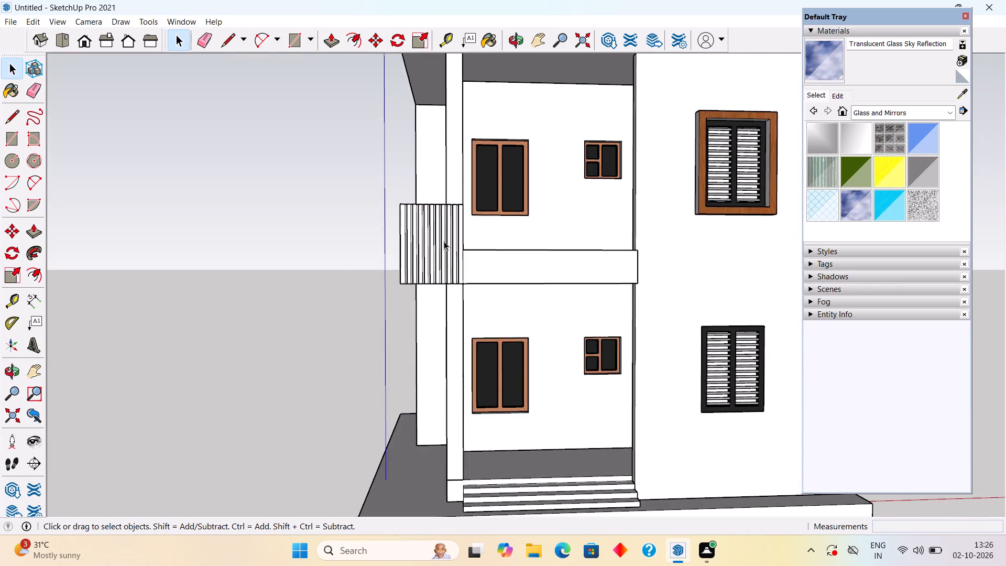
pyautogui.scroll(5, 444, 242)
pyautogui.moveTo(458, 248); pyautogui.dragTo(465, 290, button='middle')
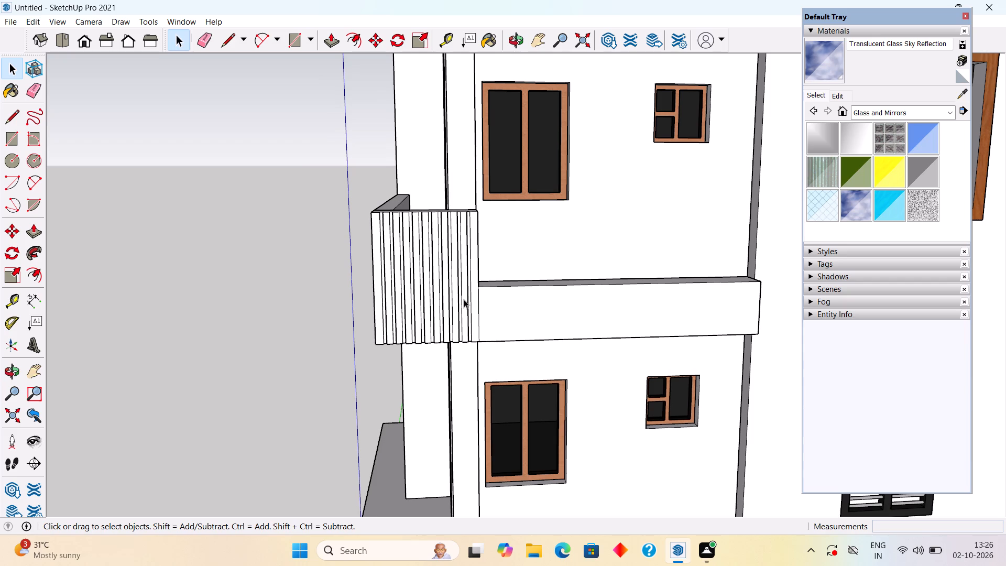
pyautogui.press('l')
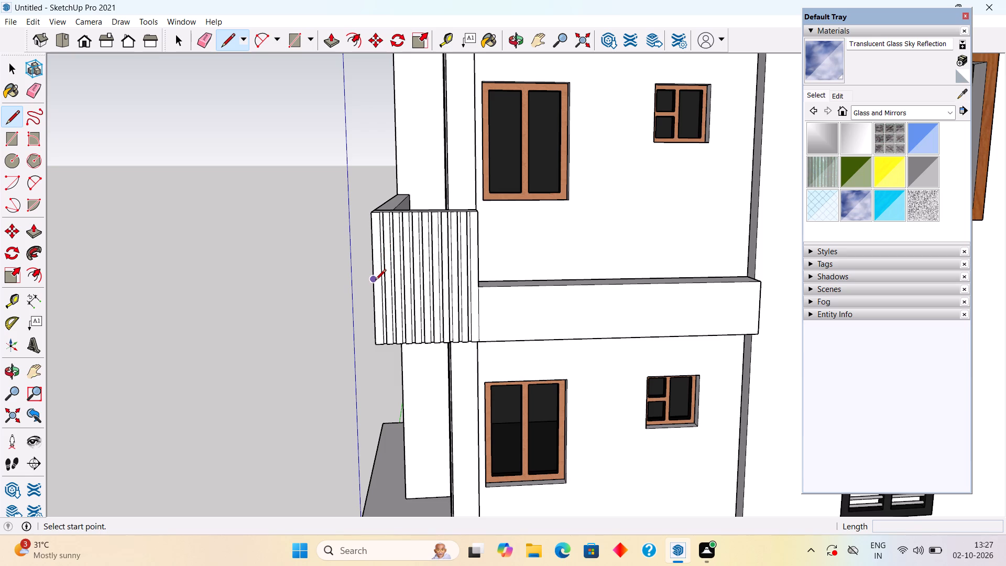
pyautogui.click(375, 281)
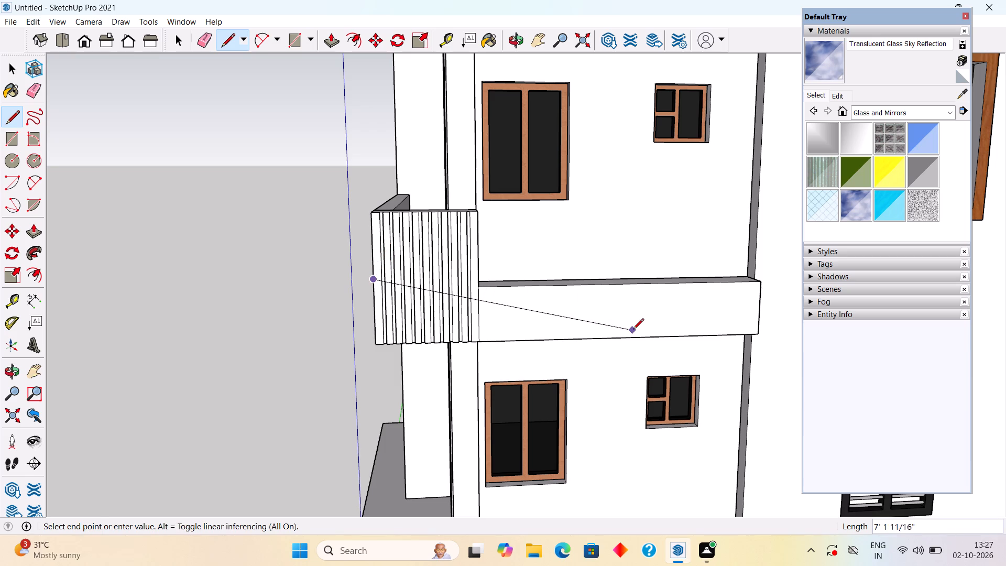
pyautogui.click(662, 338)
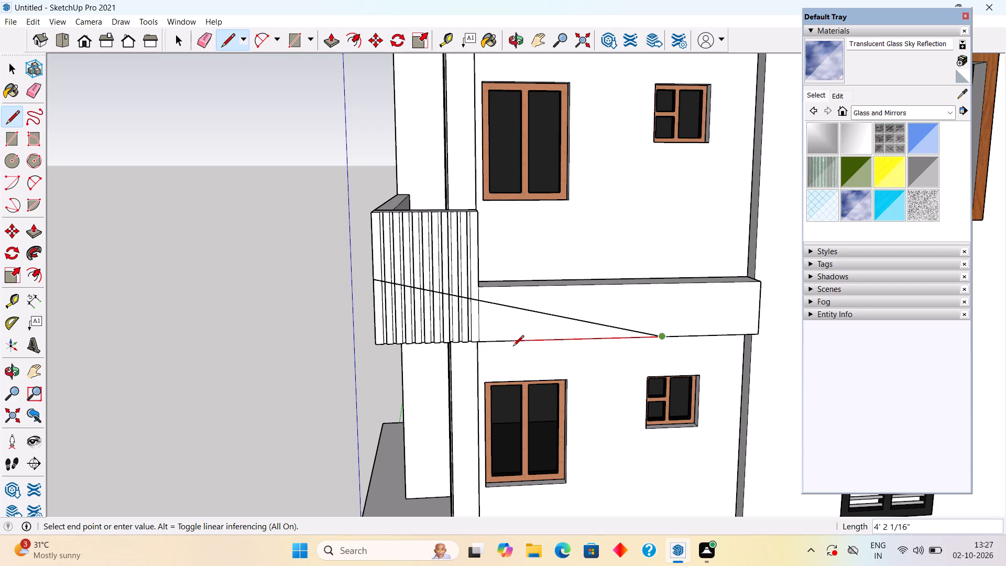
pyautogui.click(465, 342)
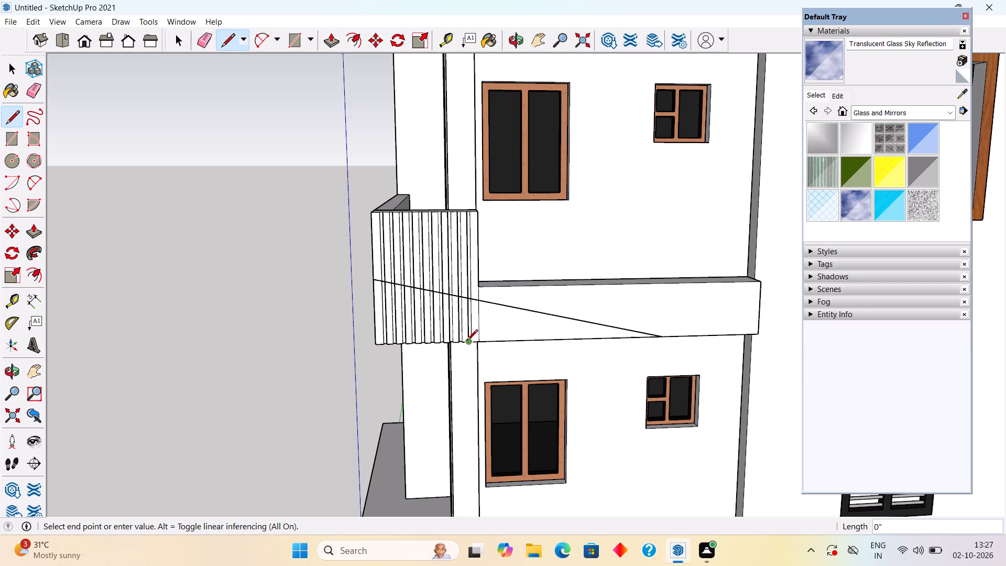
# Draw an arc with a bulge of about 3/8" across the bottom of the innermost groove on the raised corner's front.
pyautogui.scroll(4, 468, 324)
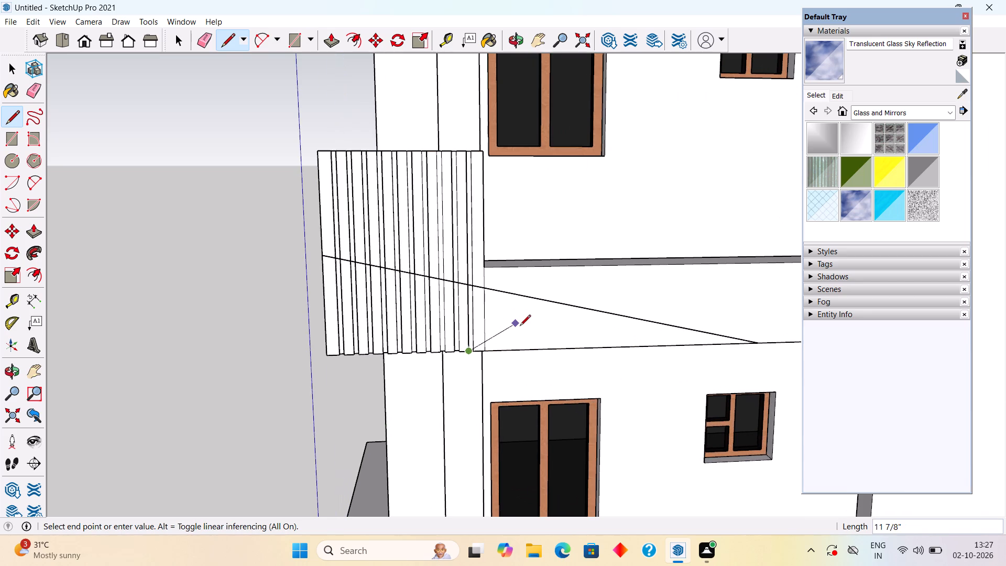
pyautogui.scroll(2, 520, 326)
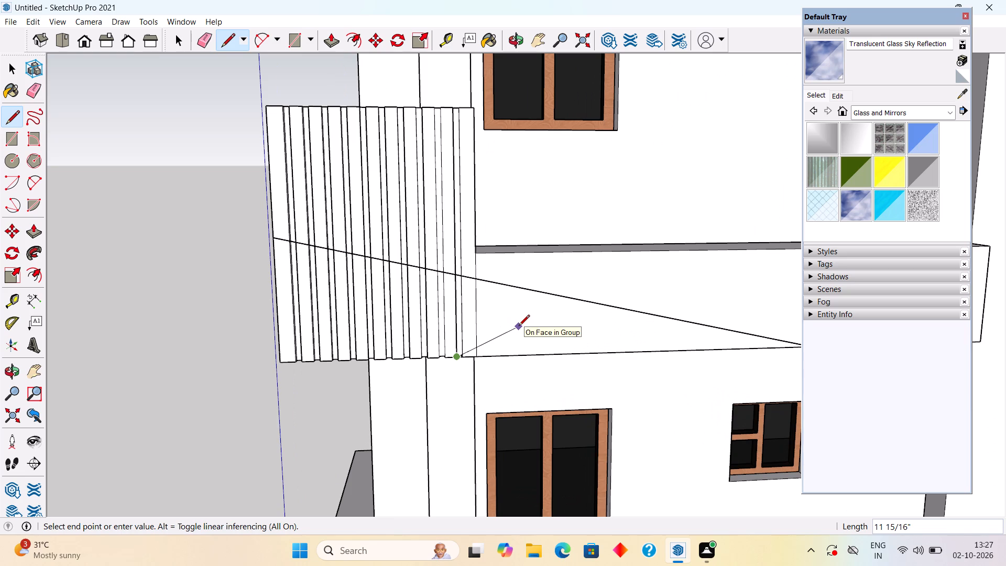
pyautogui.press('a')
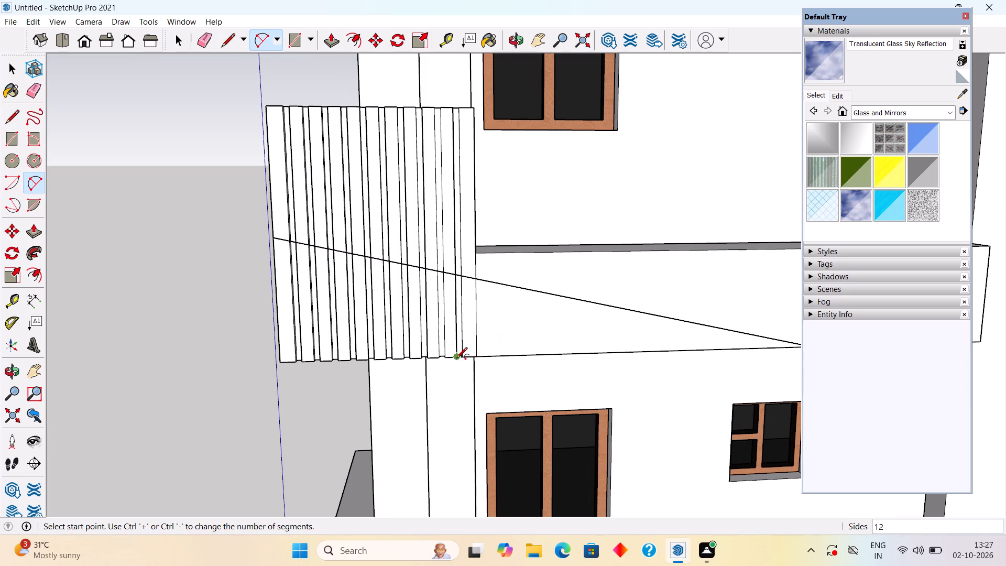
pyautogui.scroll(8, 451, 359)
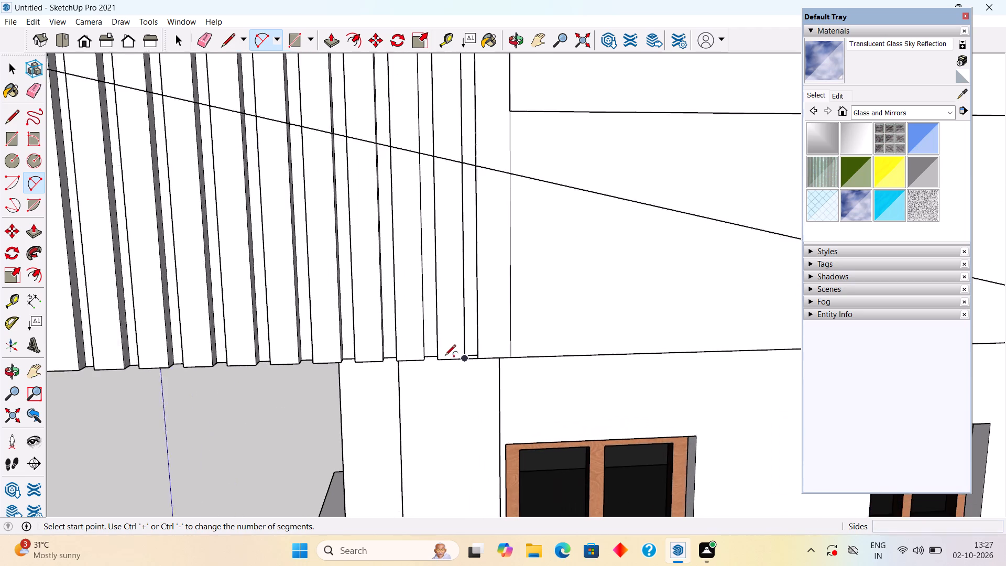
pyautogui.scroll(1, 445, 356)
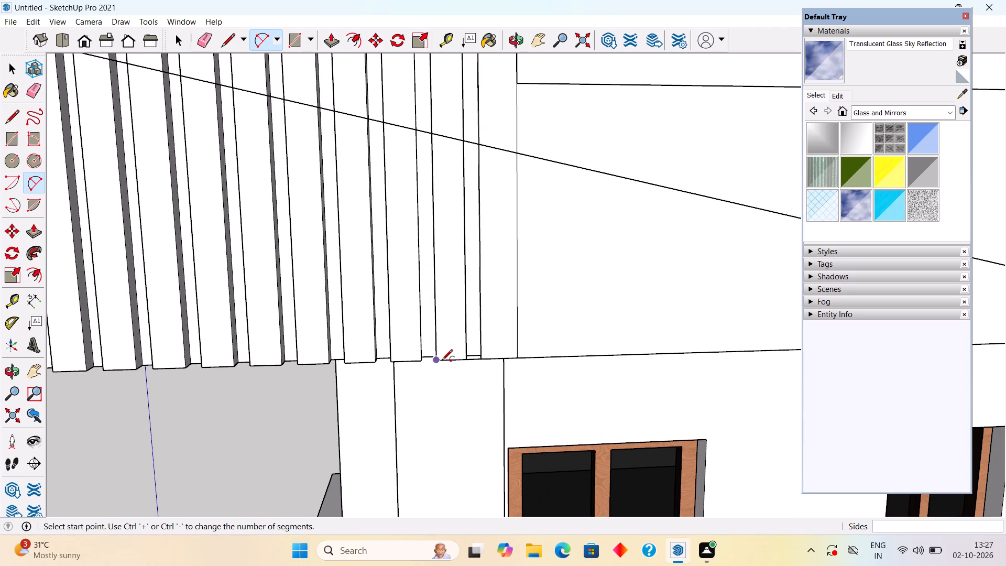
pyautogui.click(442, 361)
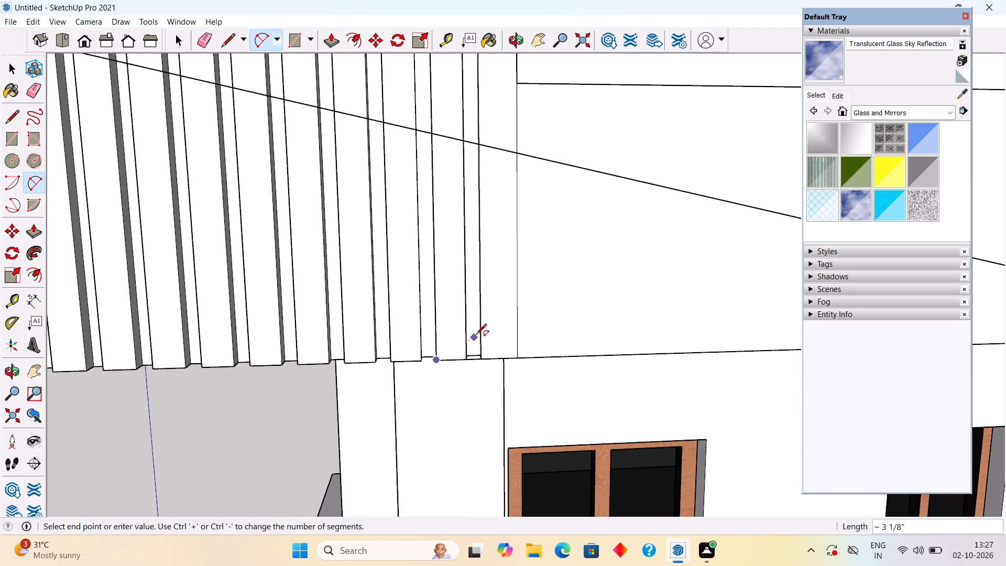
pyautogui.click(480, 332)
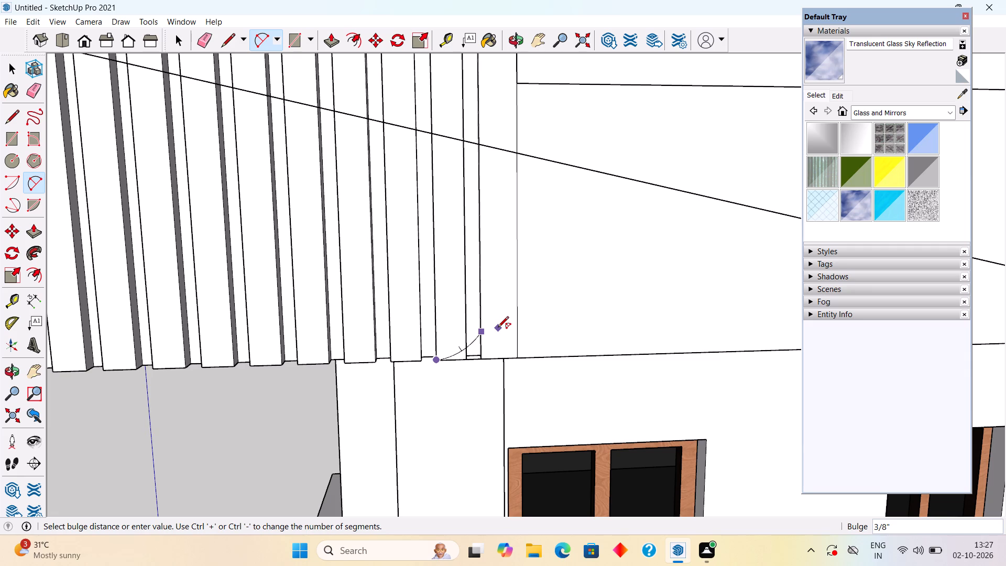
pyautogui.click(498, 328)
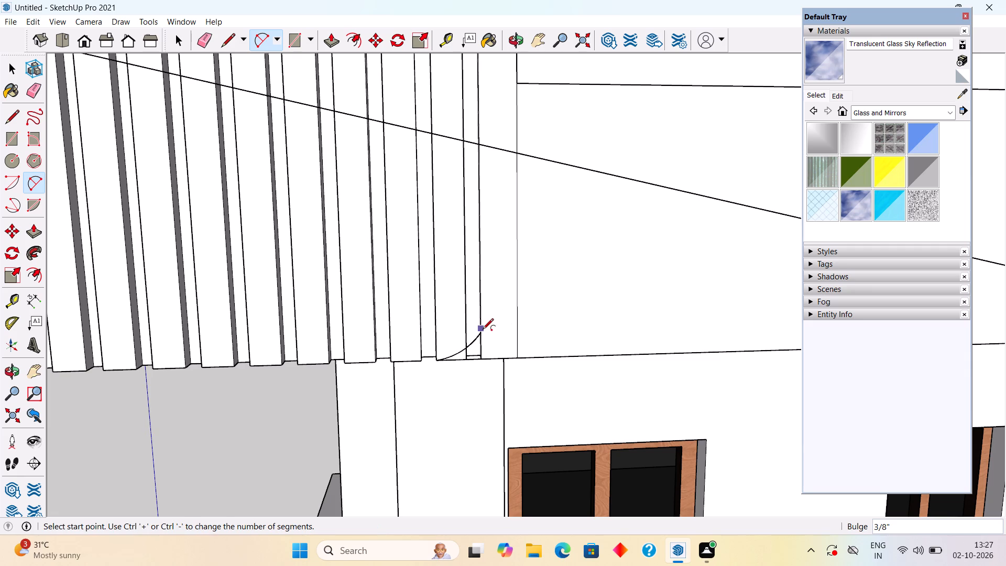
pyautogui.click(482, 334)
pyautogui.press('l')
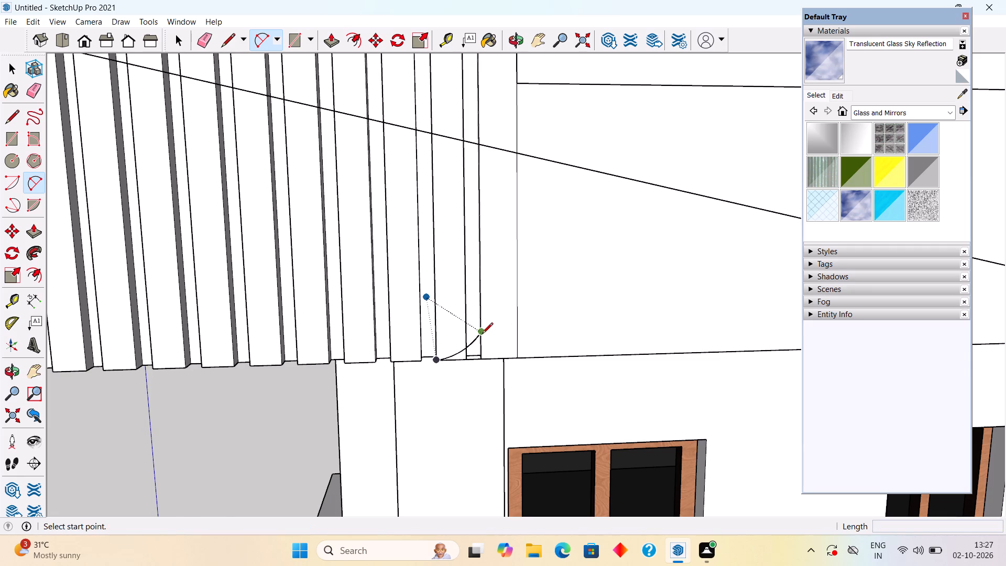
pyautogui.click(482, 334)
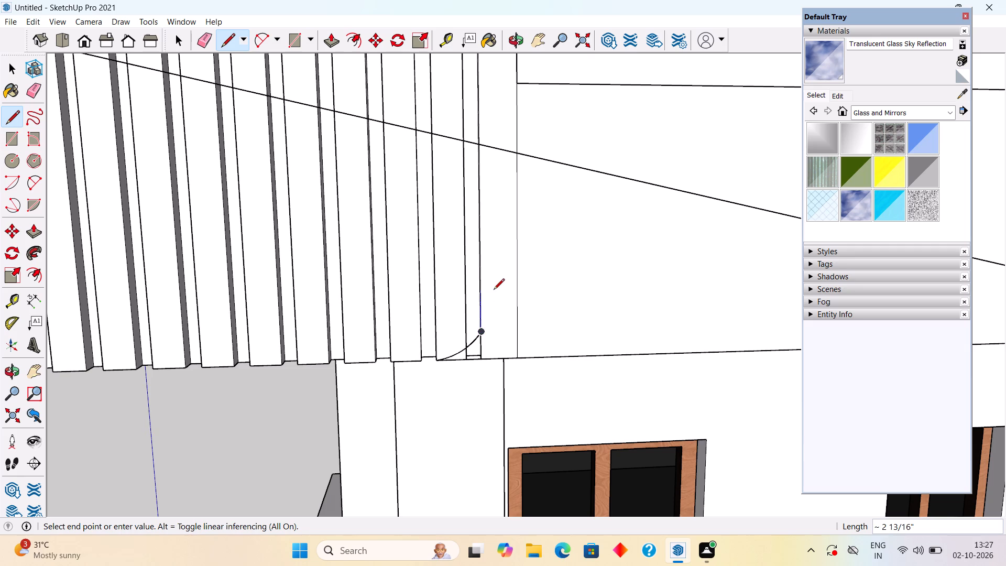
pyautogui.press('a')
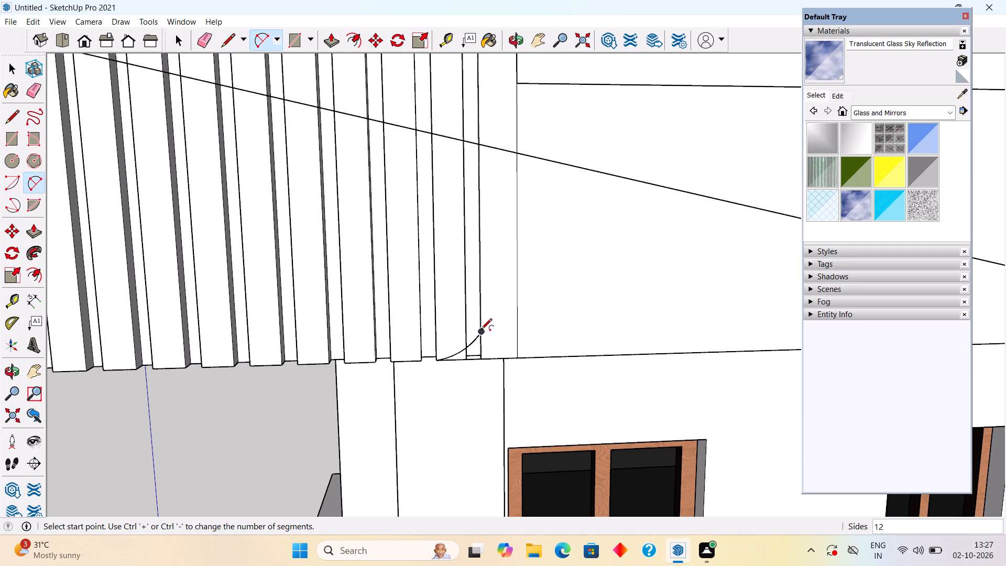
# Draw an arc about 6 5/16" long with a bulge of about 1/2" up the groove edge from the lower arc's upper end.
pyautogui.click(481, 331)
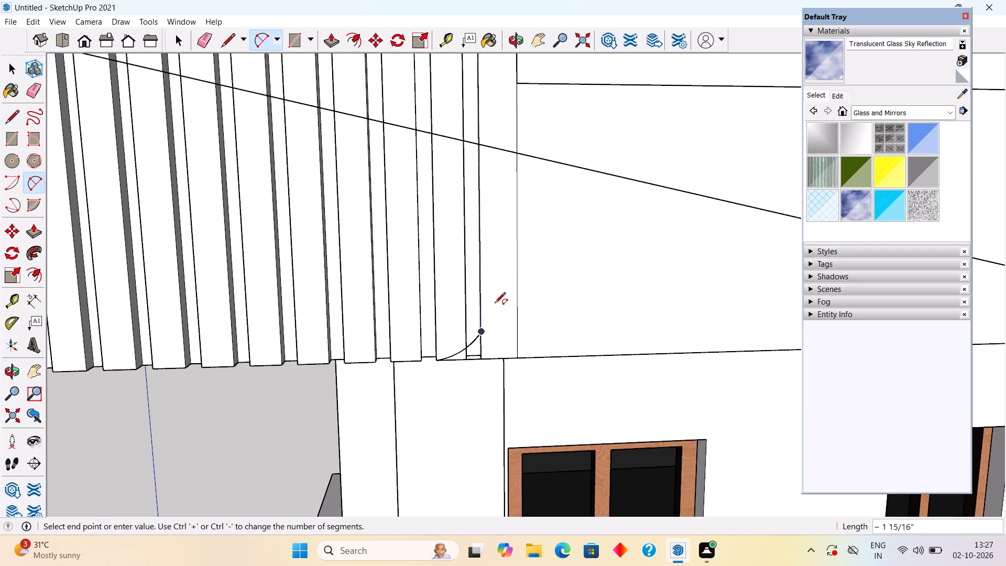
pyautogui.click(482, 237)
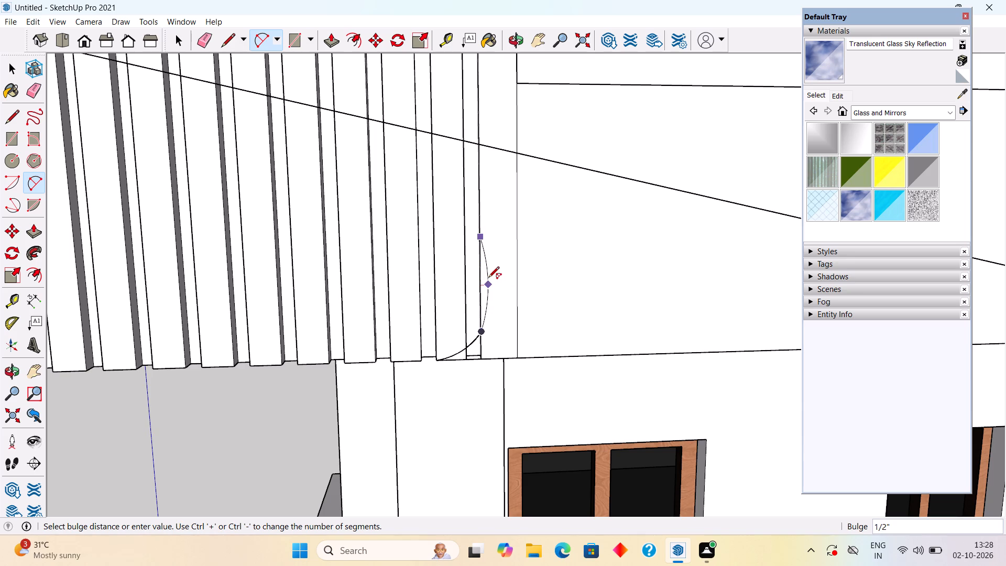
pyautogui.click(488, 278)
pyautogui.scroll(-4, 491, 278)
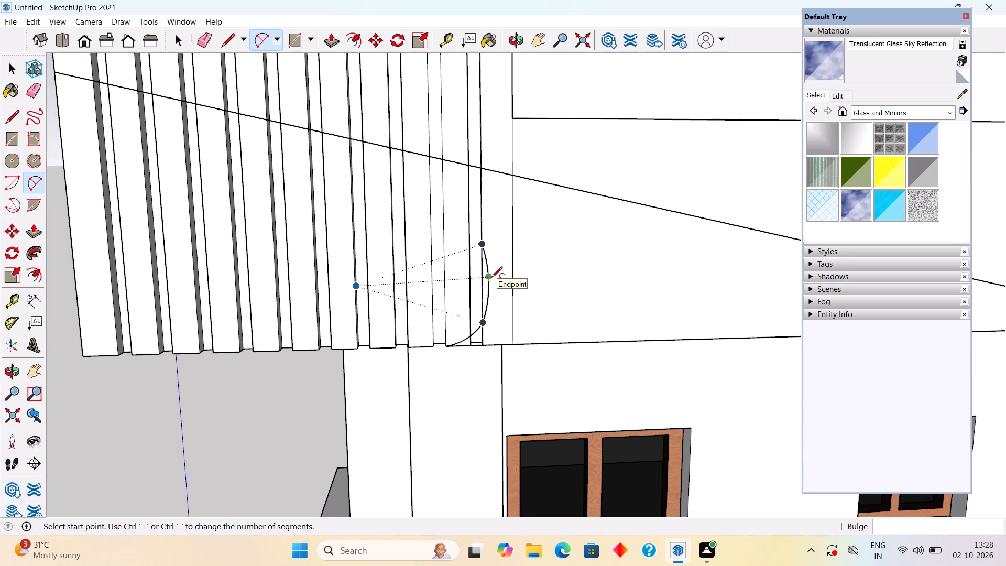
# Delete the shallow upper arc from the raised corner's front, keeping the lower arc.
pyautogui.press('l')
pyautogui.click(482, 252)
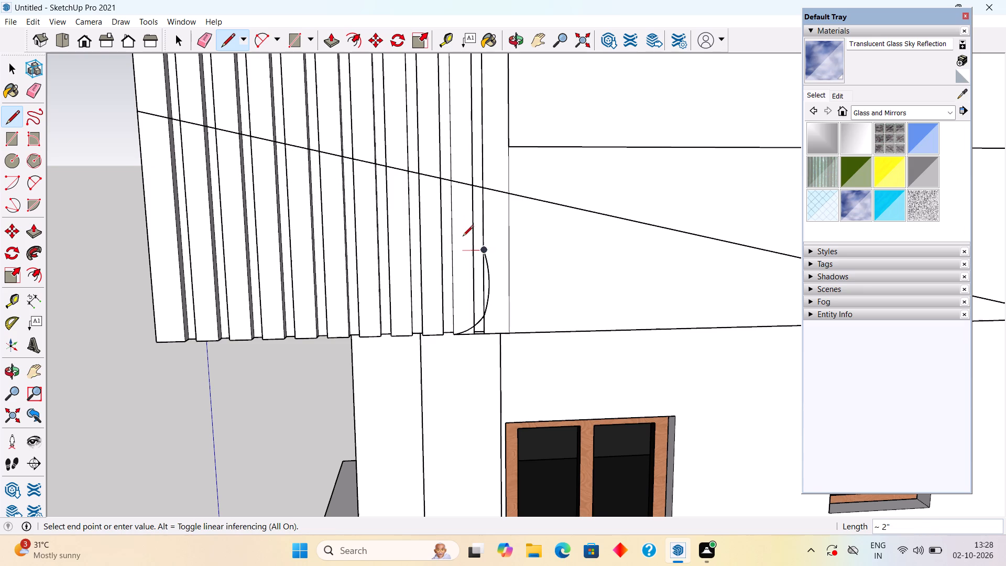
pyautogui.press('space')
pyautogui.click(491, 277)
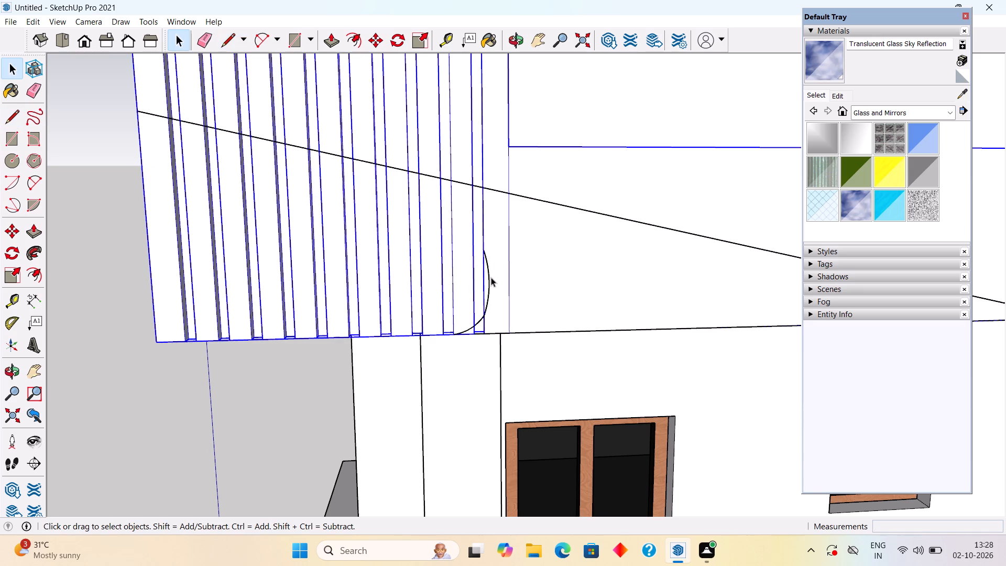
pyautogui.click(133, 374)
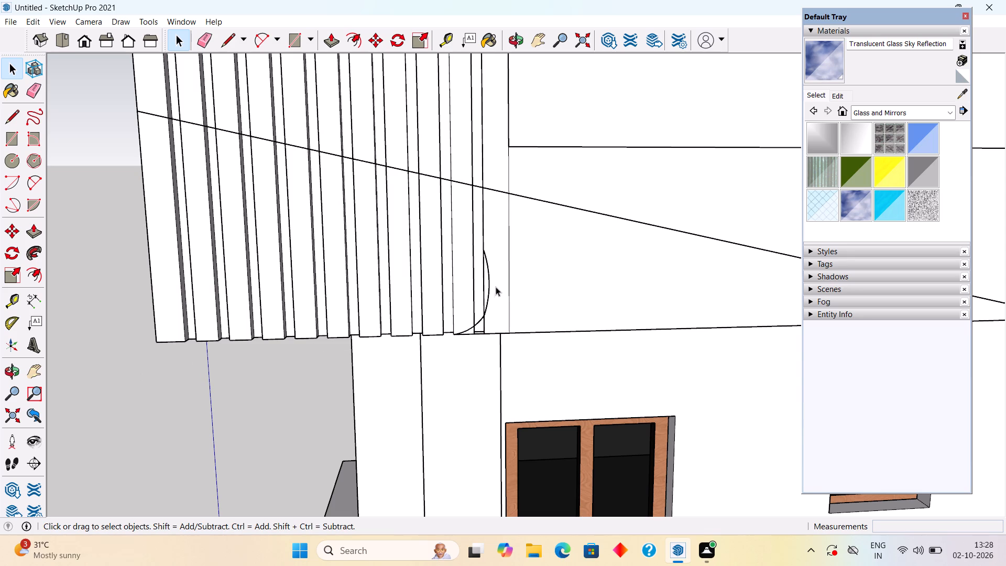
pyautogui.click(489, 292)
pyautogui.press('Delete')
# Draw an arc from the lower arc's upper end to the innermost groove's other edge, with a bulge of about 1 5/16".
pyautogui.press('a')
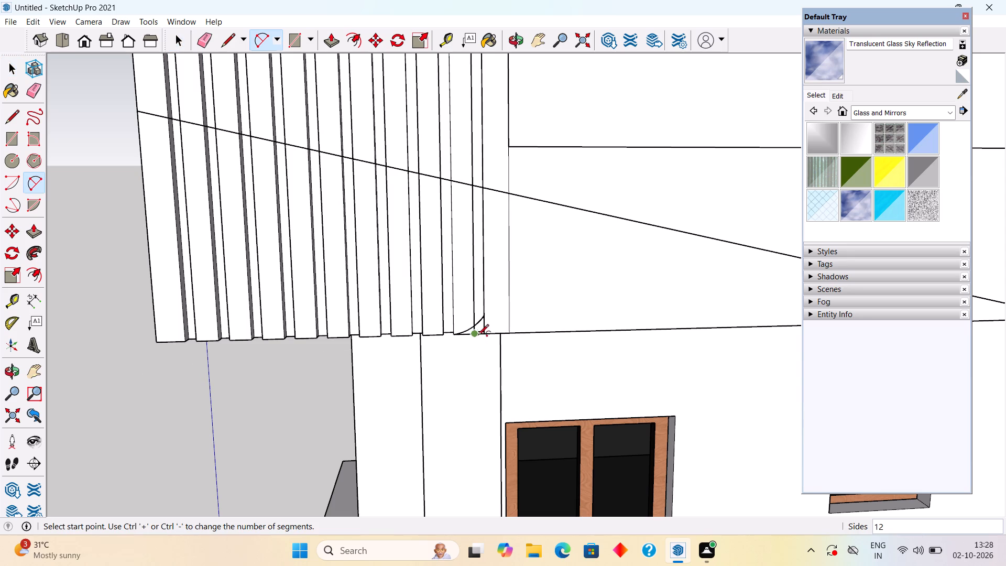
pyautogui.click(484, 315)
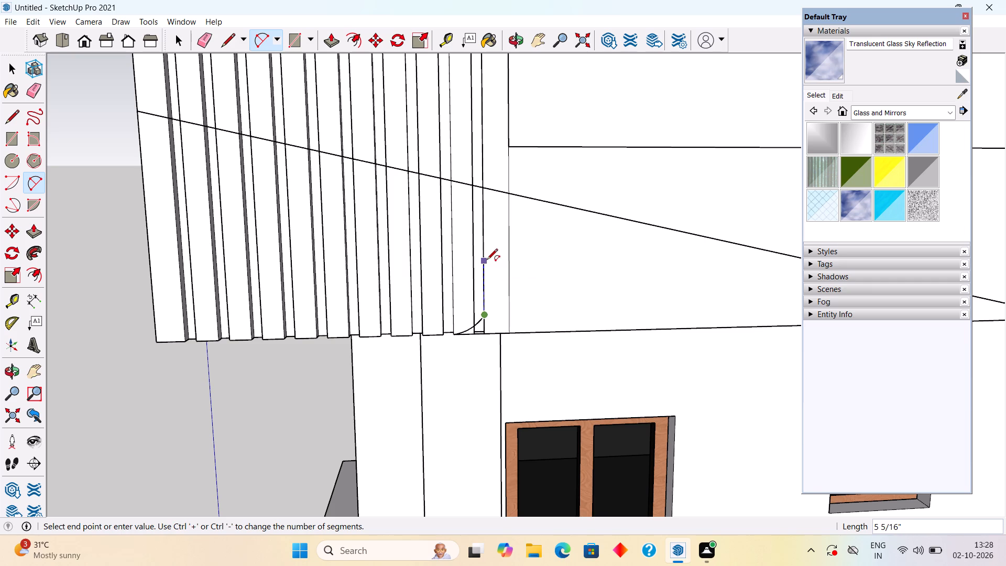
pyautogui.click(473, 249)
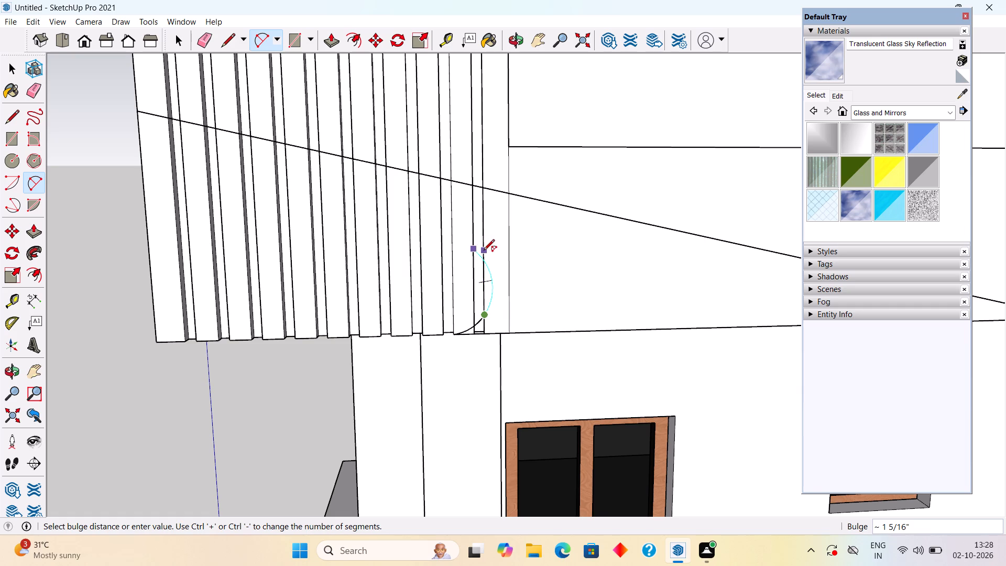
pyautogui.click(484, 251)
# Draw a sloping line about 2' 6 7/8" from the upper arc's end to the raised corner's outer edge, and join it up to the long diagonal.
pyautogui.press('l')
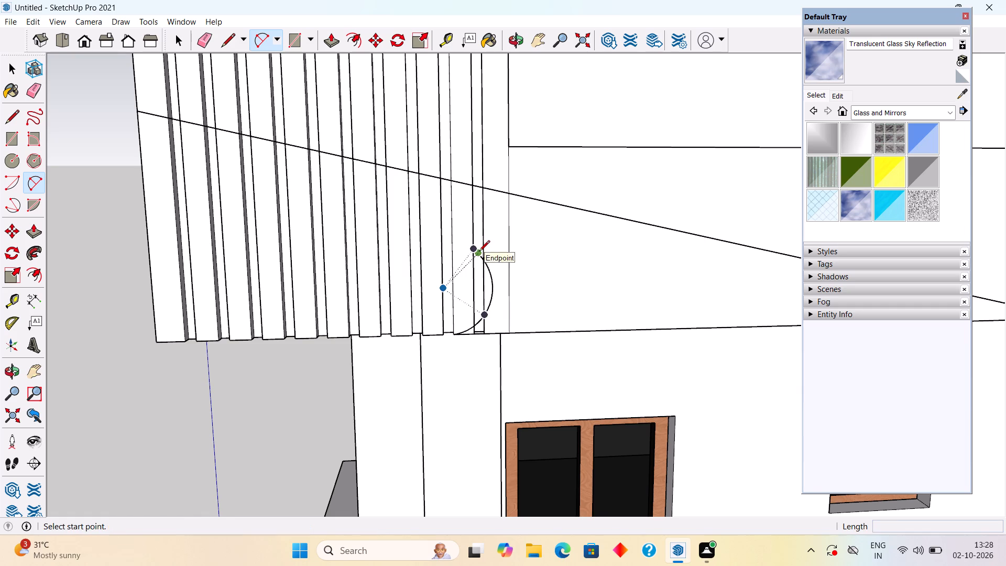
pyautogui.click(471, 250)
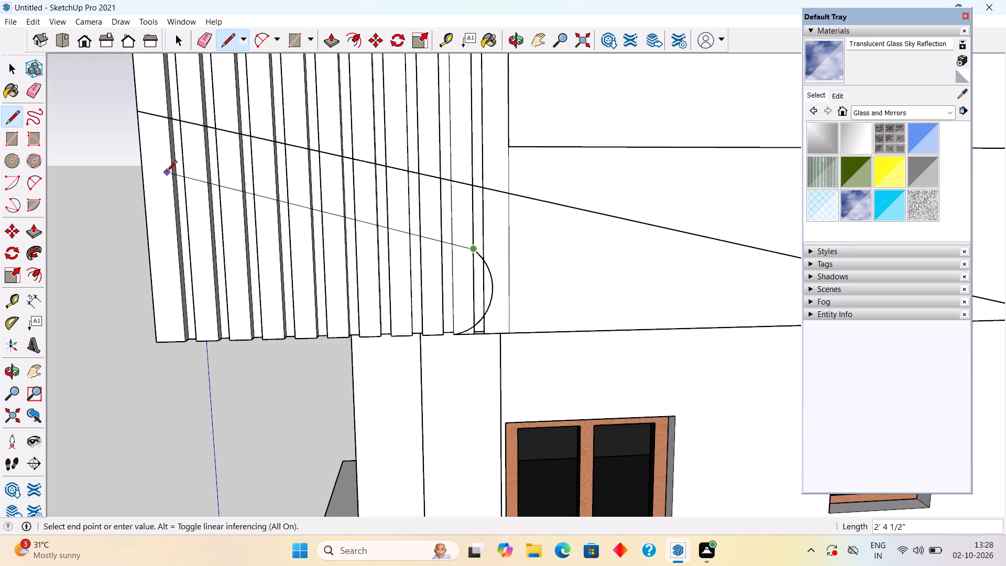
pyautogui.click(143, 155)
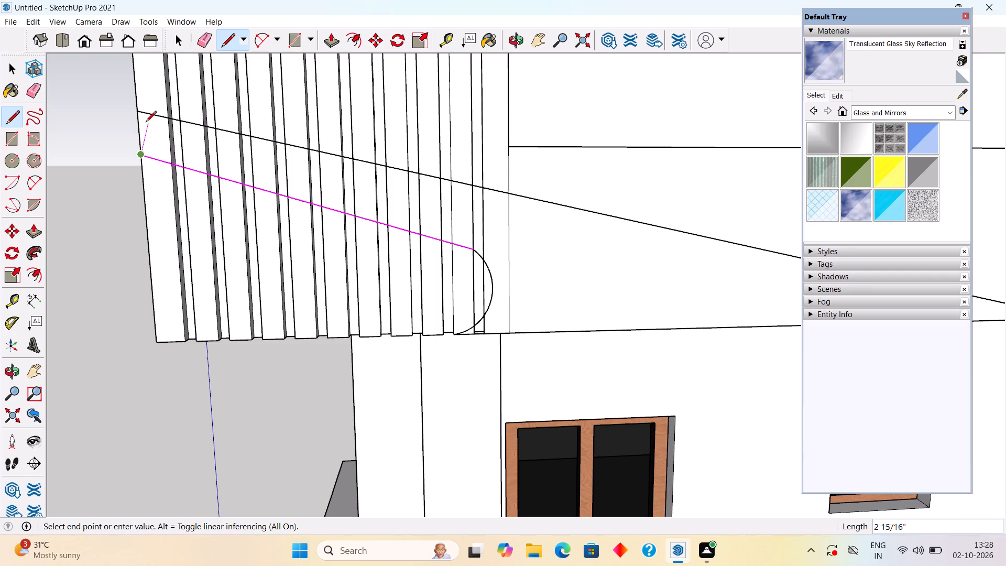
pyautogui.click(139, 115)
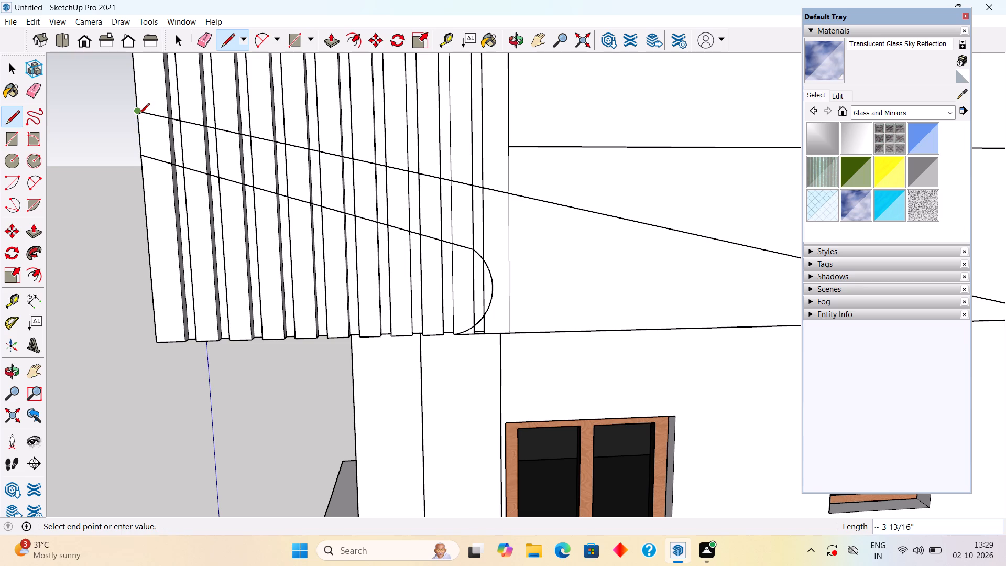
# Draw a line along the bottom edge from the lower arc's start to the raised corner's inner edge to close the sloping shape.
pyautogui.press('space')
pyautogui.click(154, 131)
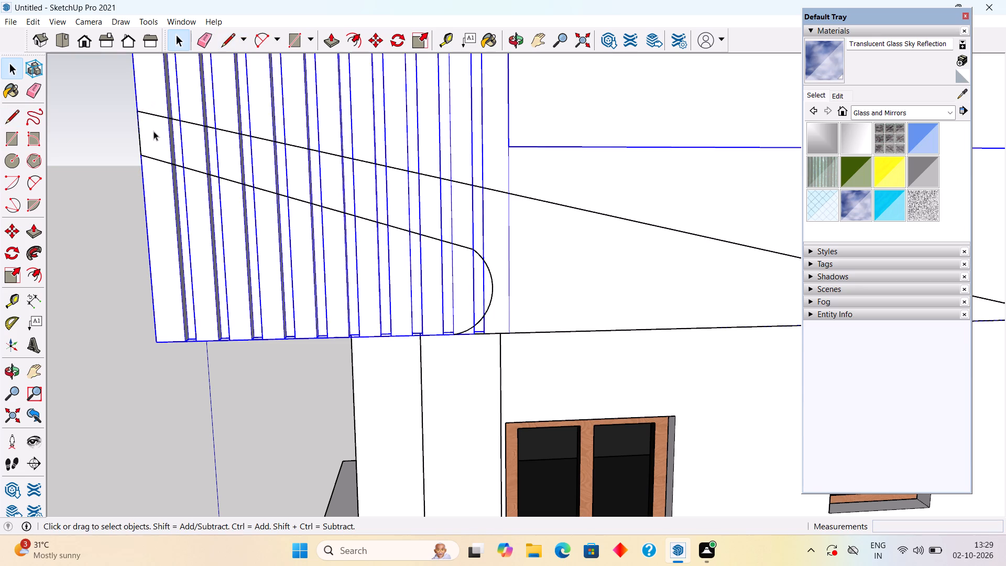
pyautogui.click(154, 131)
pyautogui.scroll(4, 445, 332)
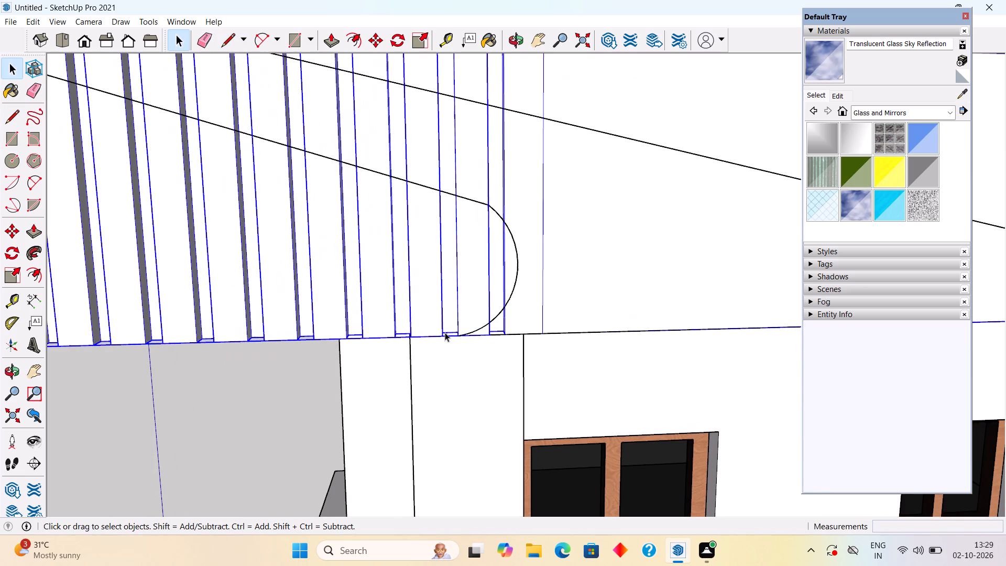
pyautogui.click(226, 395)
pyautogui.scroll(-3, 327, 368)
pyautogui.scroll(5, 435, 357)
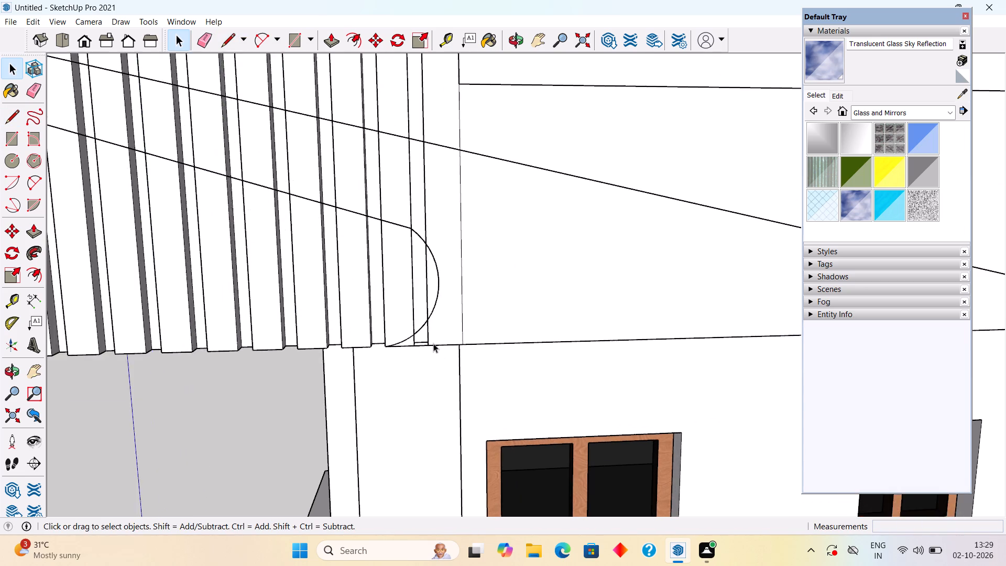
pyautogui.scroll(8, 433, 343)
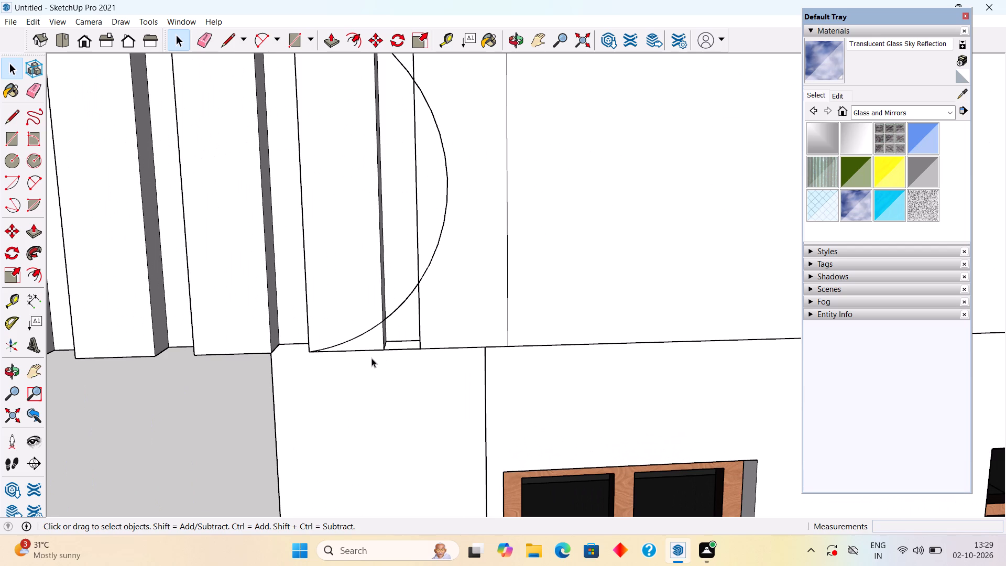
pyautogui.press('l')
pyautogui.click(310, 353)
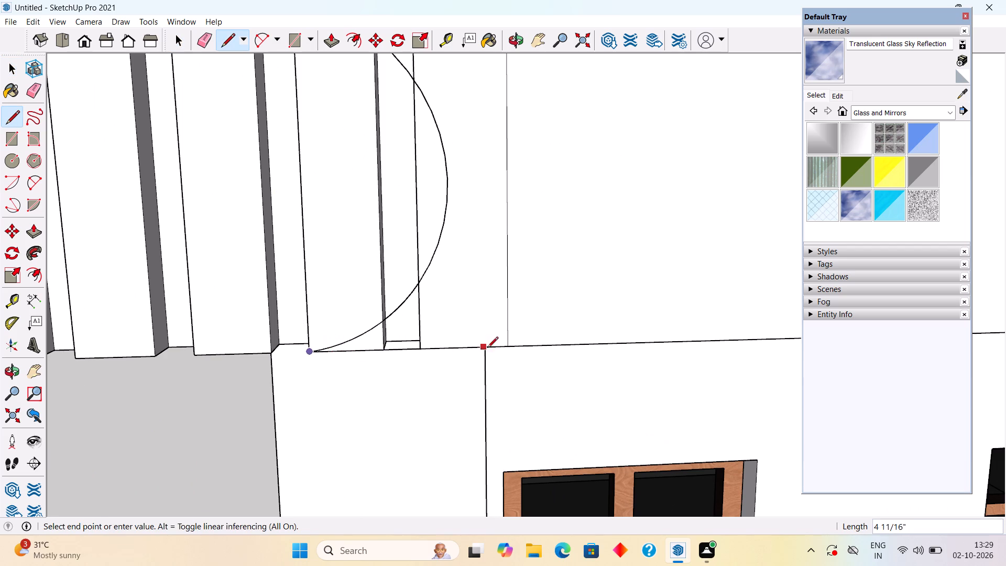
pyautogui.click(508, 346)
pyautogui.scroll(-12, 508, 346)
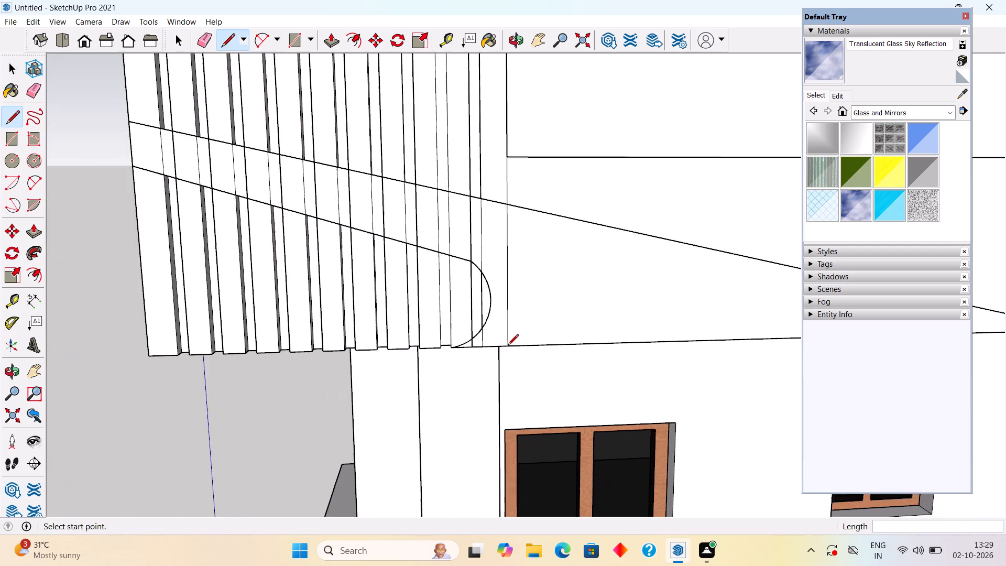
pyautogui.scroll(-9, 508, 346)
pyautogui.press('space')
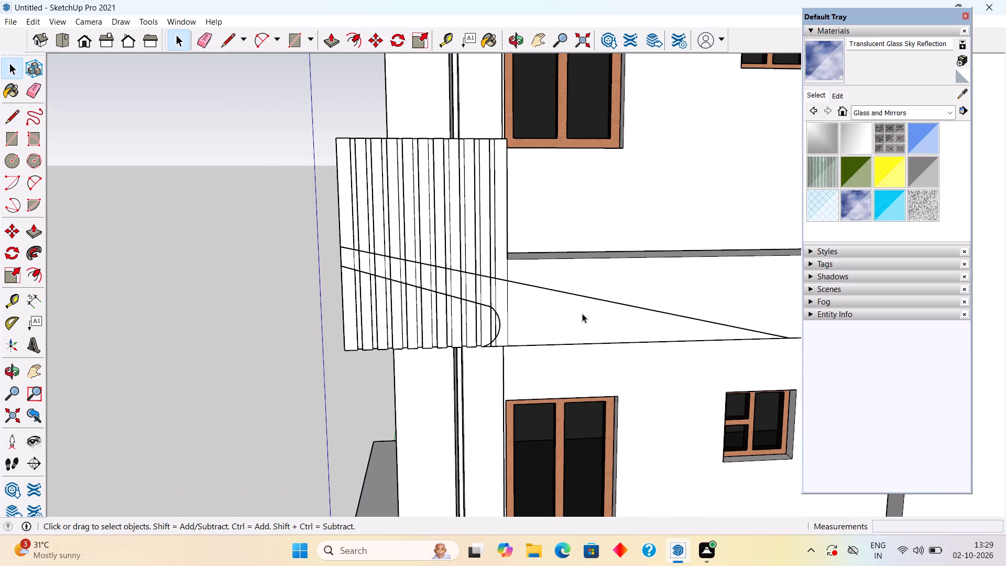
# Push/Pull the closed sloping face outward 1" from the parapet front.
pyautogui.moveTo(708, 325); pyautogui.dragTo(520, 299, button='middle')
pyautogui.scroll(2, 643, 340)
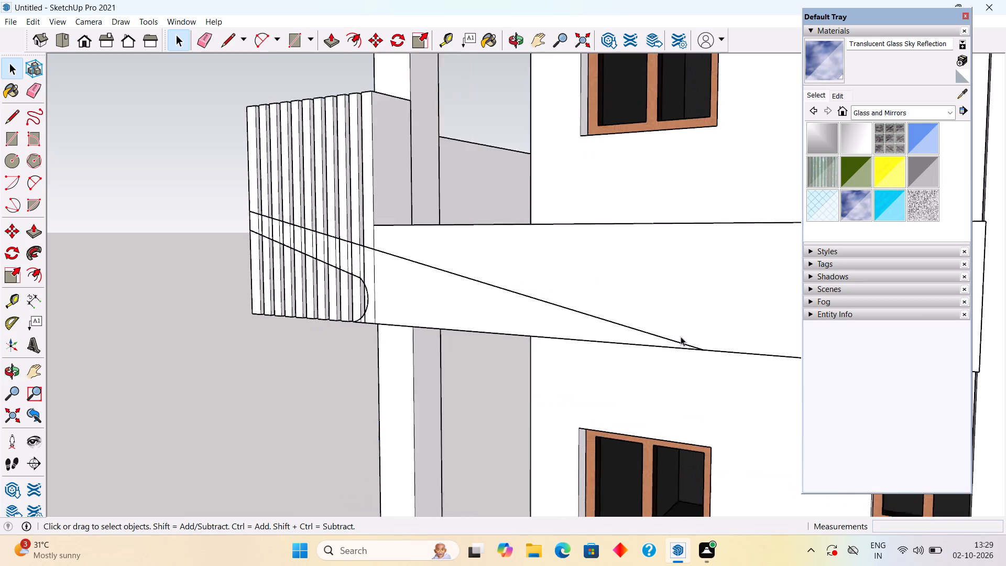
pyautogui.scroll(10, 681, 336)
pyautogui.click(680, 304)
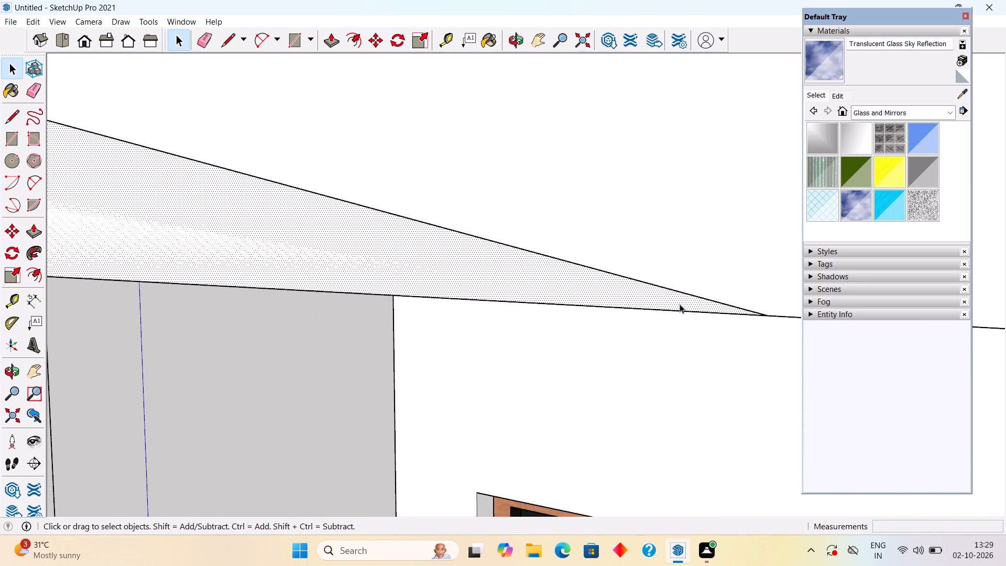
pyautogui.scroll(-10, 680, 304)
pyautogui.press('p')
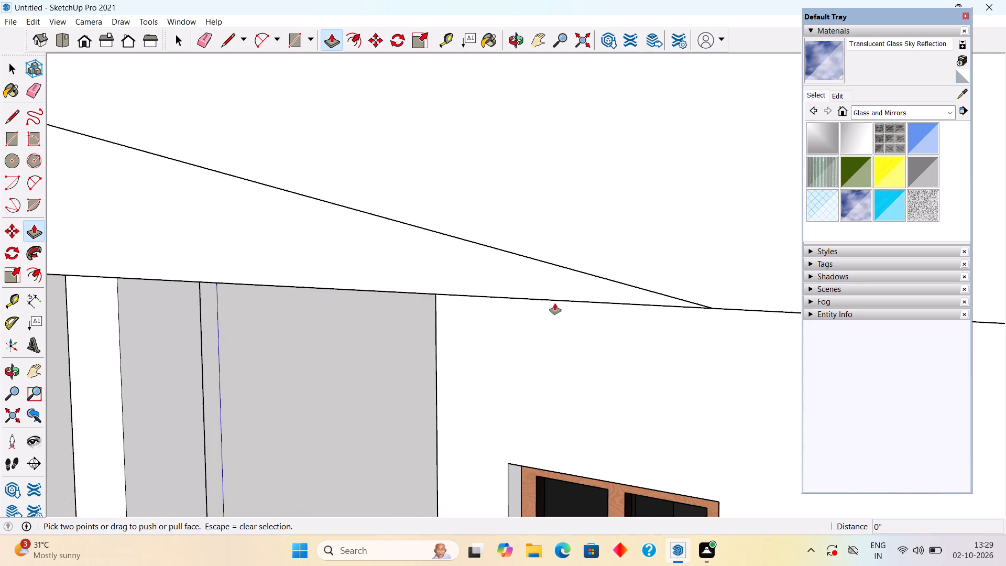
pyautogui.click(521, 276)
pyautogui.scroll(-5, 507, 291)
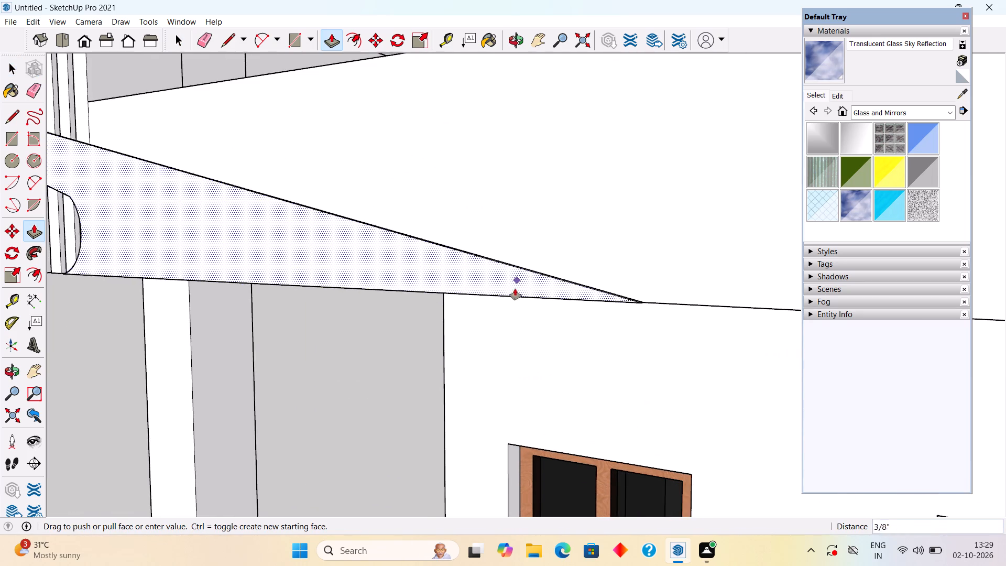
pyautogui.scroll(-7, 515, 289)
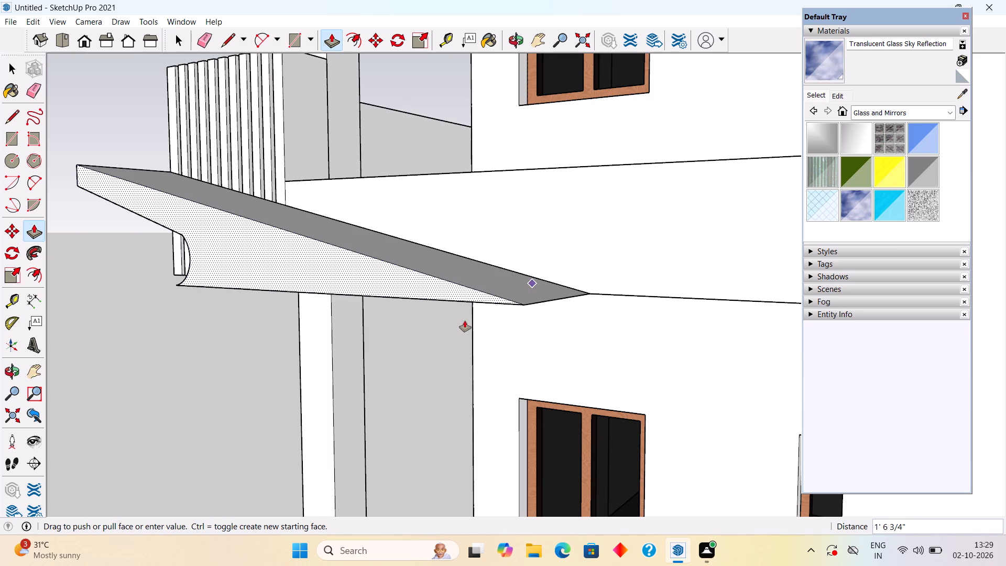
pyautogui.scroll(-11, 462, 323)
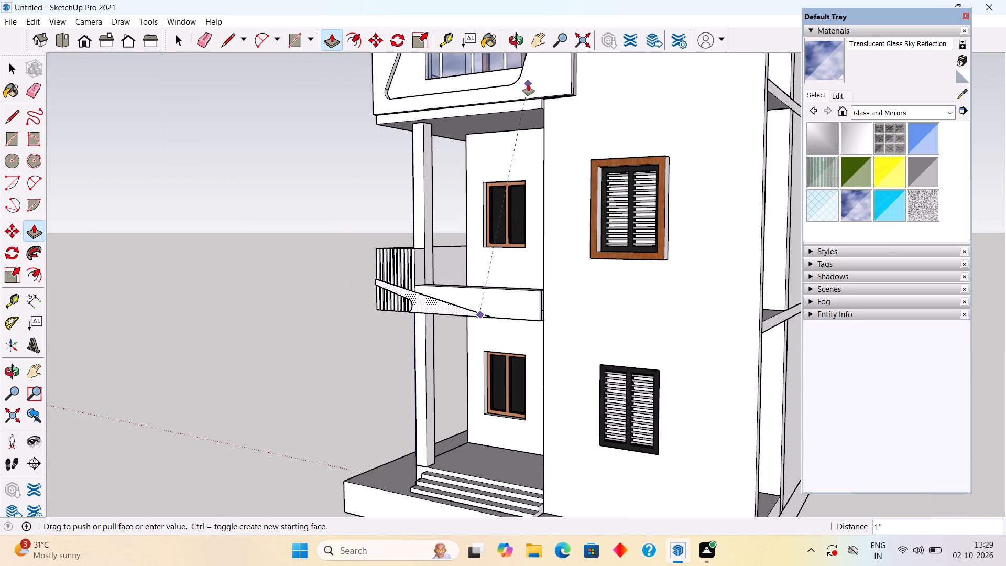
pyautogui.click(531, 77)
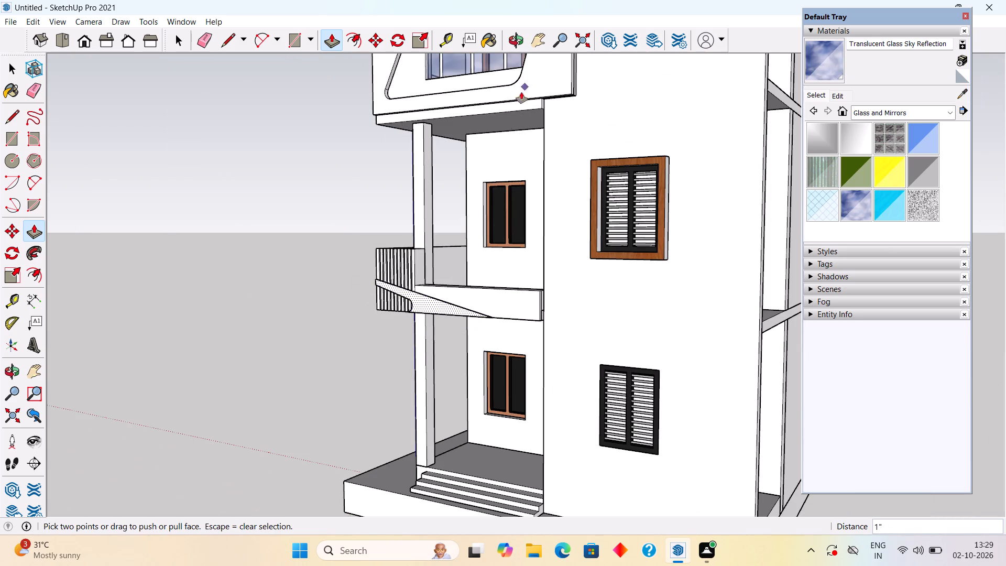
pyautogui.press('space')
# Make the whole extruded sloping band, with all its connected faces and edges, into a group.
pyautogui.moveTo(392, 379); pyautogui.dragTo(760, 373, button='middle')
pyautogui.scroll(3, 596, 332)
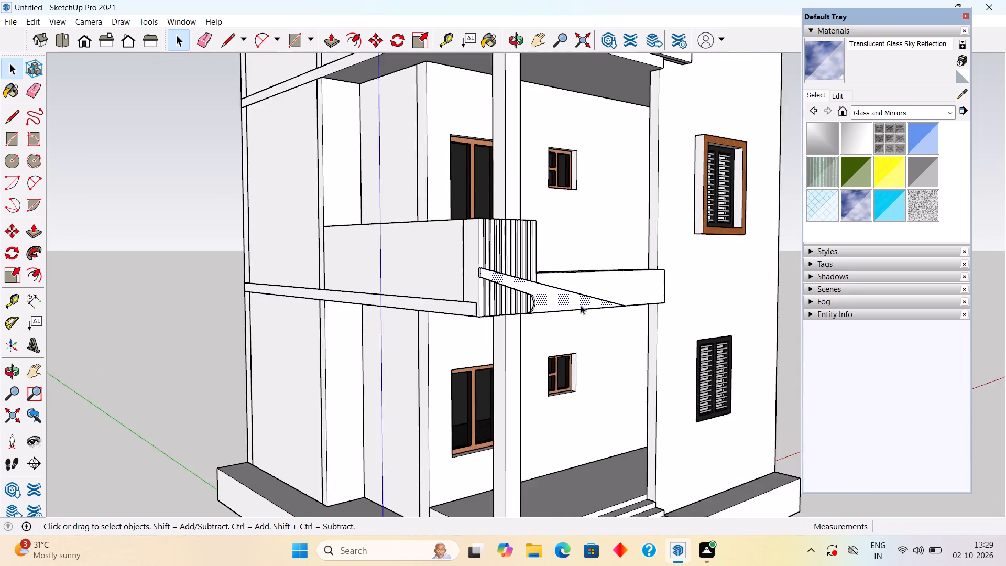
pyautogui.scroll(4, 581, 305)
pyautogui.tripleClick(542, 297)
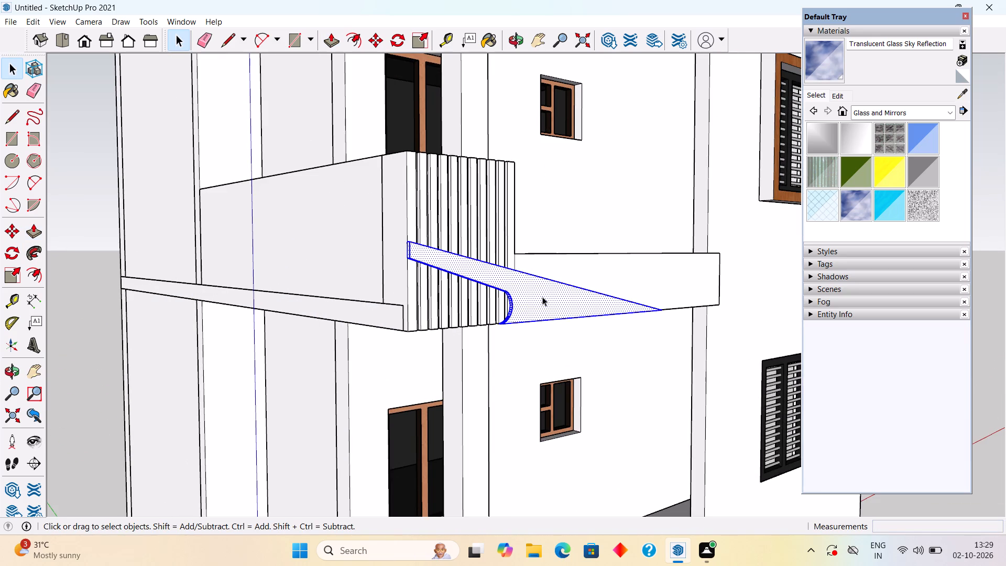
pyautogui.rightClick(542, 297)
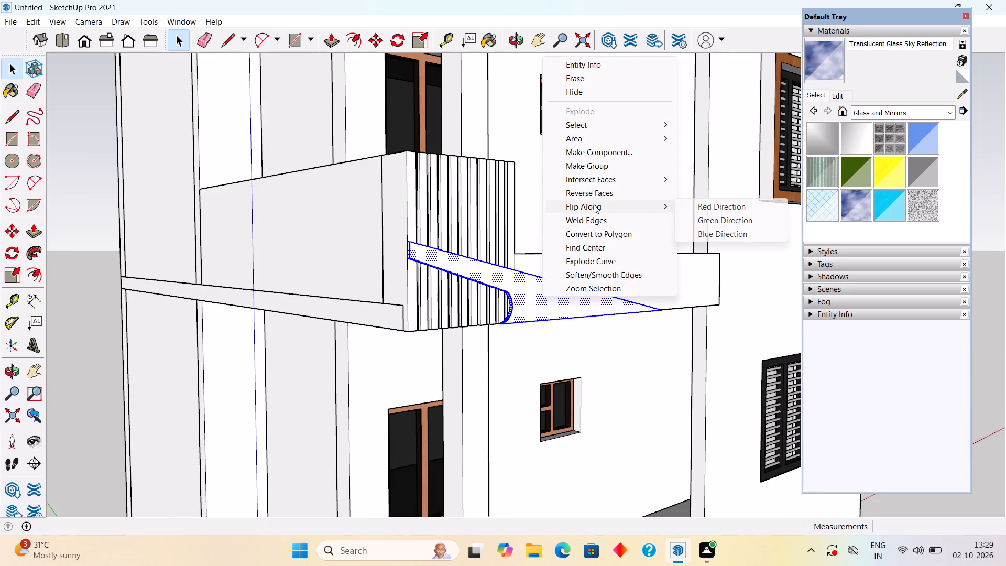
pyautogui.click(598, 170)
pyautogui.moveTo(538, 240); pyautogui.dragTo(505, 249, button='middle')
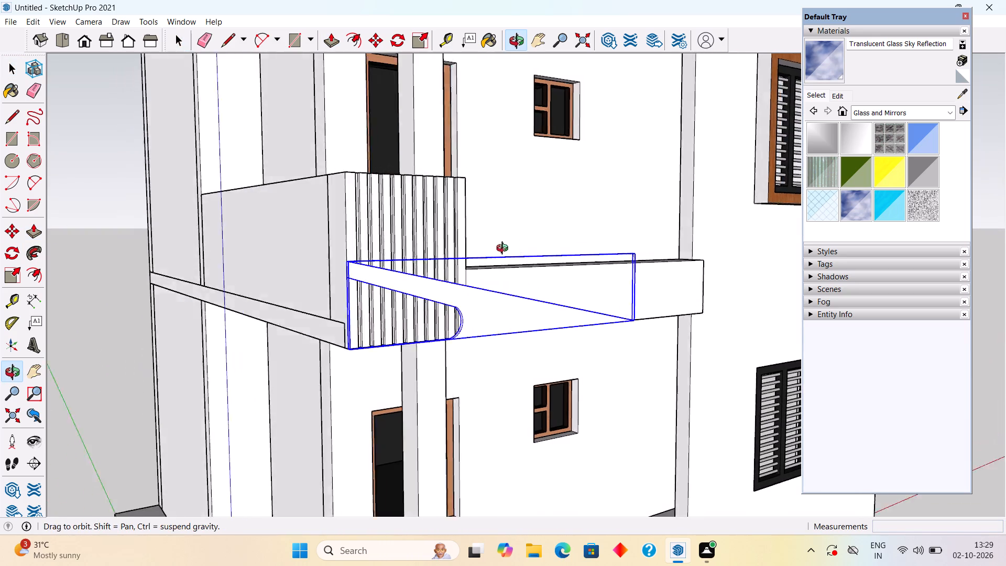
# Place a horizontal guide on the first-floor parapet front, 1'3" below its top edge.
pyautogui.moveTo(505, 249); pyautogui.dragTo(456, 246, button='middle')
pyautogui.click(141, 338)
pyautogui.moveTo(488, 263); pyautogui.dragTo(381, 277, button='middle')
pyautogui.scroll(-2, 381, 277)
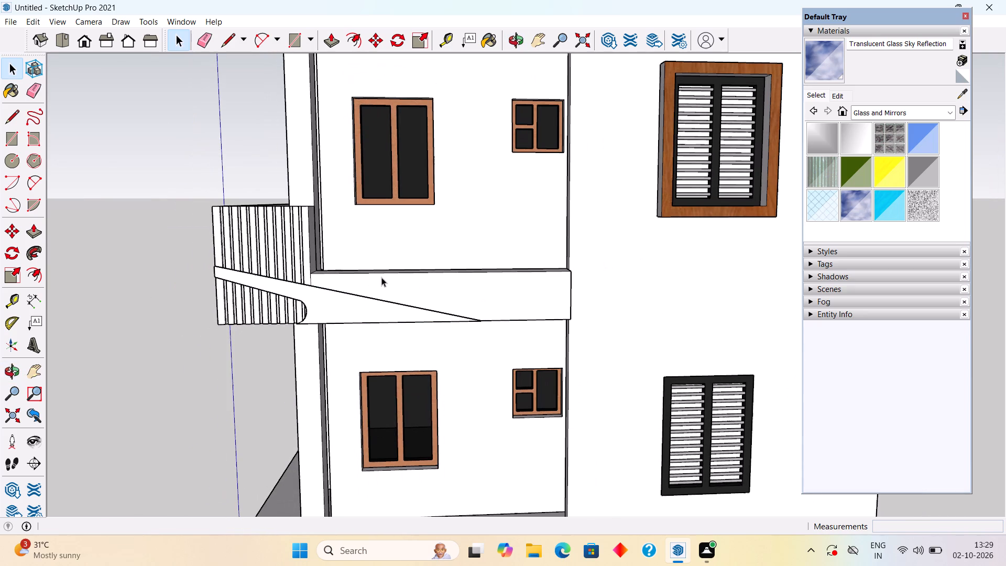
pyautogui.scroll(-1, 381, 277)
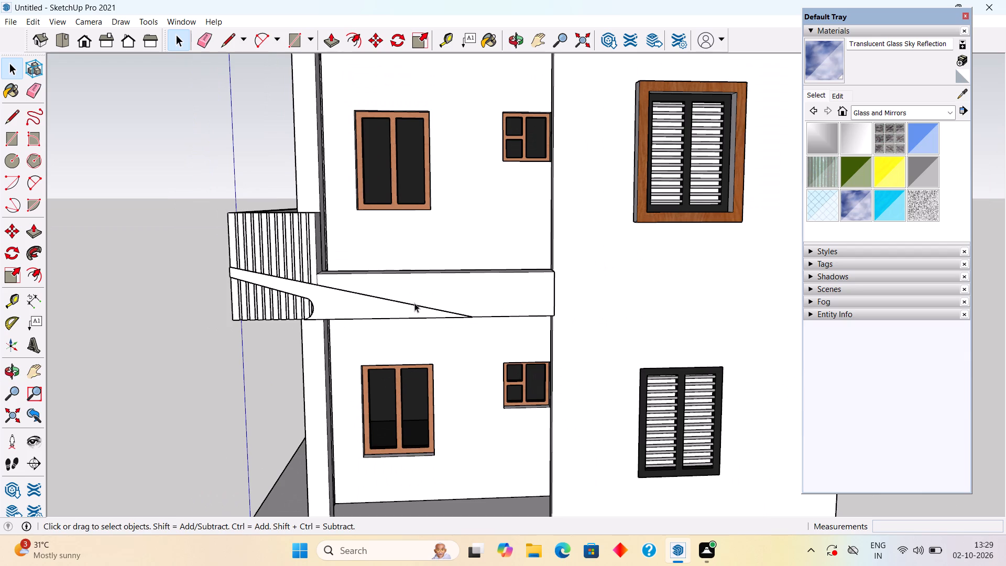
pyautogui.moveTo(414, 303); pyautogui.dragTo(418, 288, button='middle')
pyautogui.moveTo(418, 288); pyautogui.dragTo(419, 285, button='middle')
pyautogui.press('t')
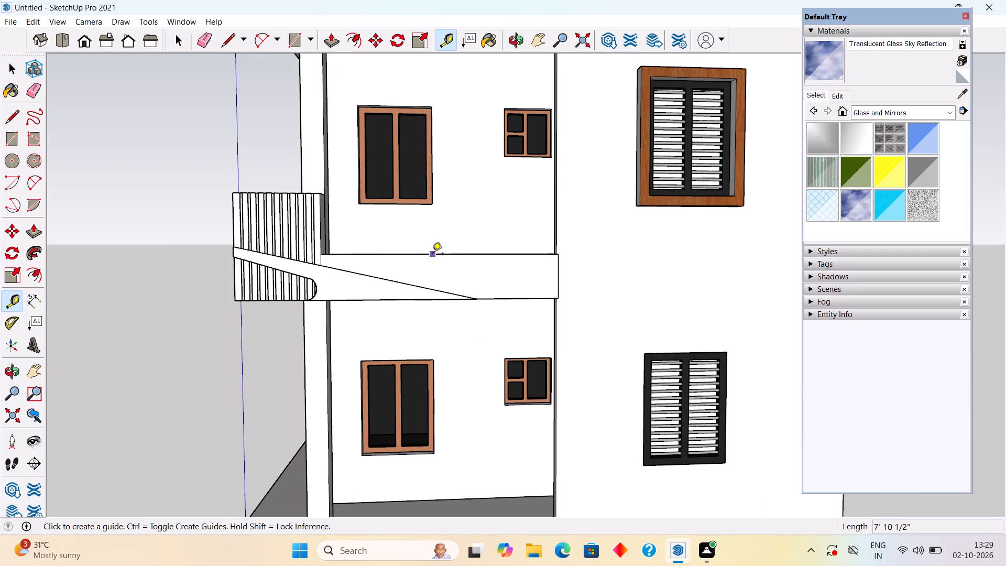
pyautogui.click(432, 255)
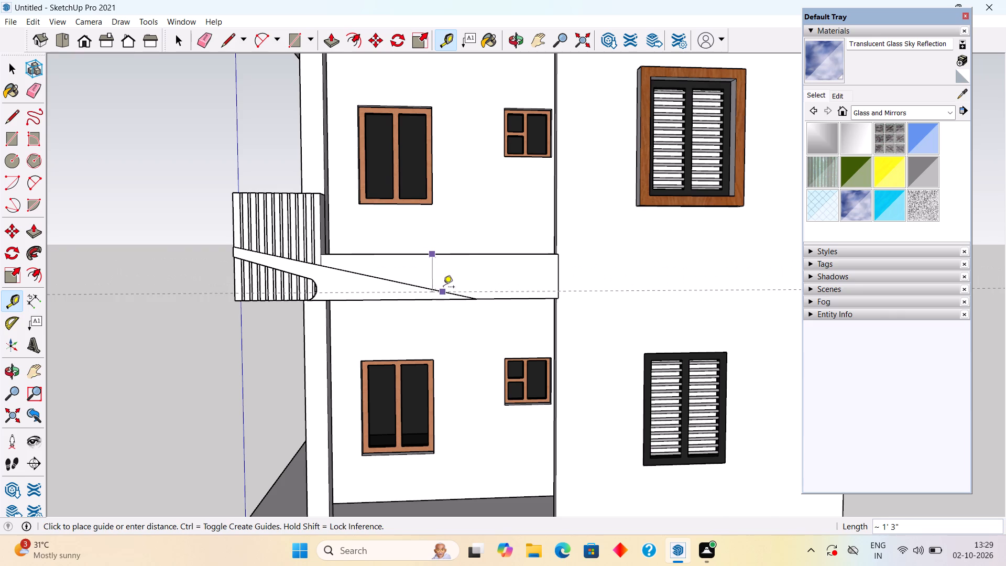
pyautogui.scroll(15, 443, 288)
pyautogui.moveTo(449, 288); pyautogui.dragTo(438, 399, button='middle')
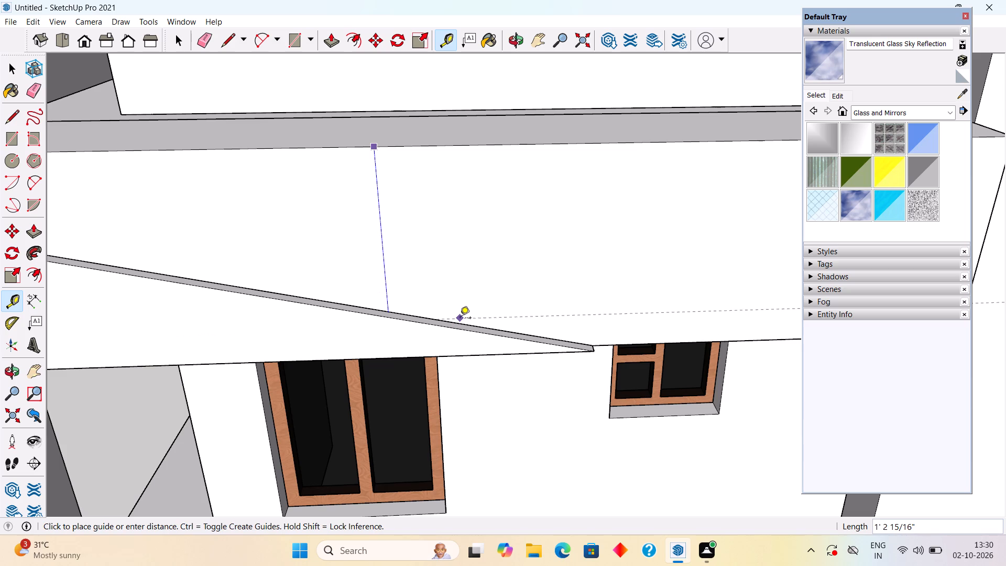
pyautogui.write('1\'3"')
pyautogui.press('Return')
# Place a second horizontal guide on the parapet front, 10" above the first guide.
pyautogui.scroll(-7, 515, 279)
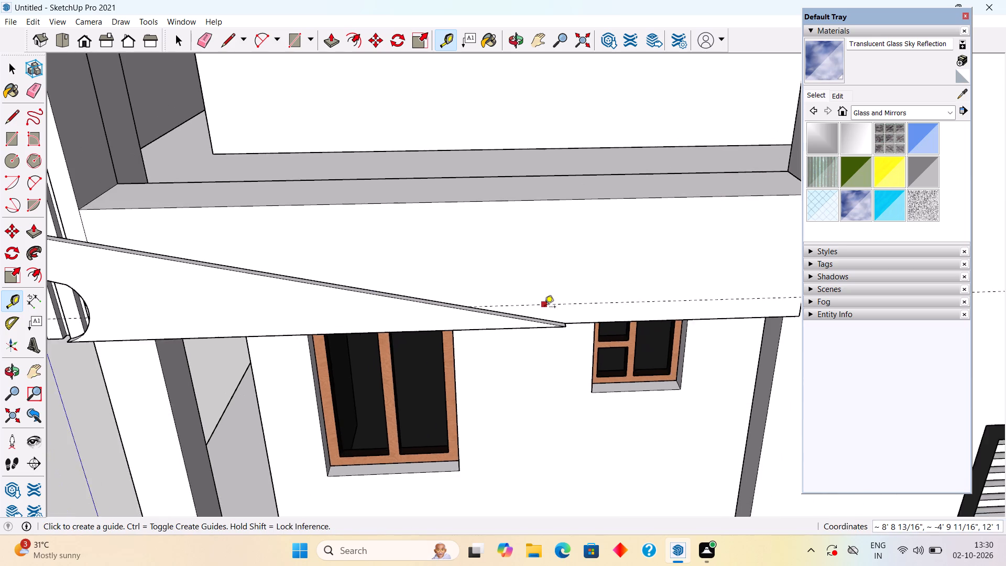
pyautogui.scroll(-2, 544, 308)
pyautogui.moveTo(564, 258); pyautogui.dragTo(564, 207, button='middle')
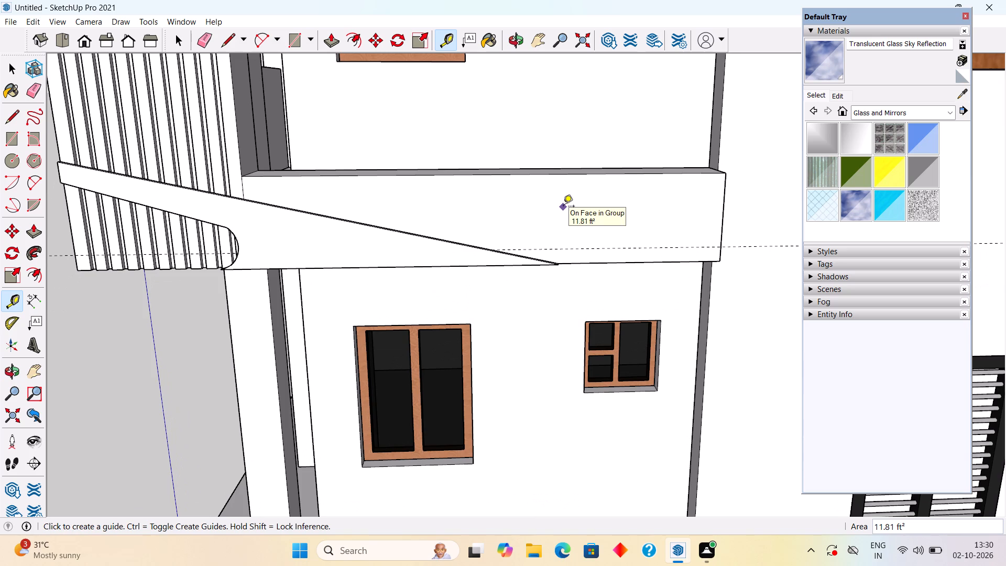
pyautogui.click(611, 251)
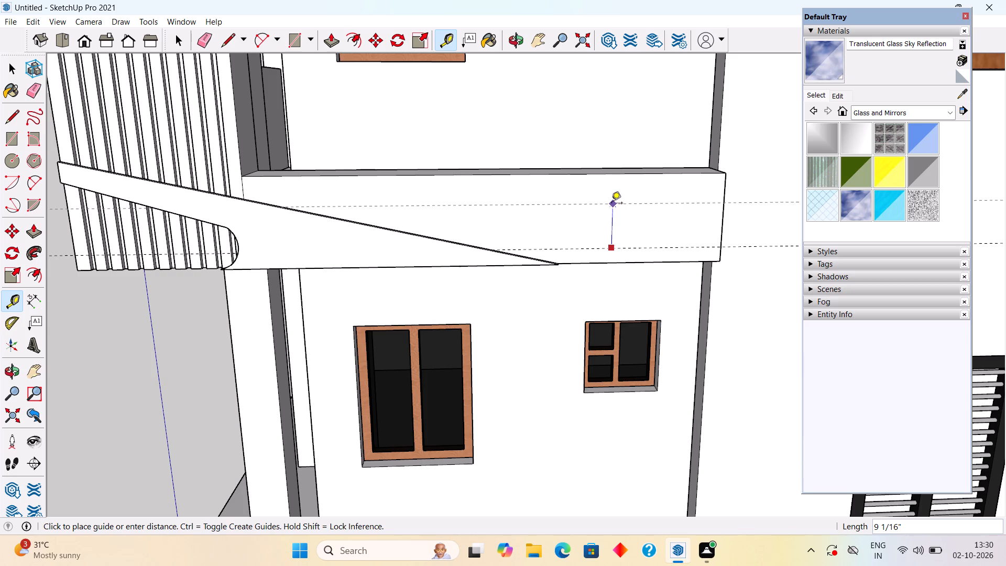
pyautogui.write('10"')
pyautogui.press('Return')
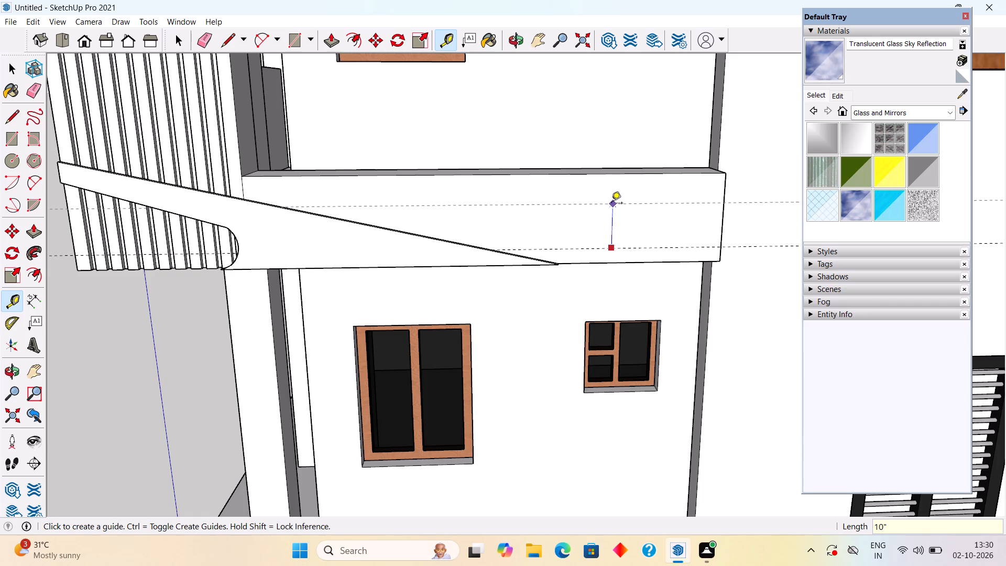
pyautogui.press('space')
# Create a vertical guide line along the side edge of the upper balcony's projecting frame, where it meets the shuttered-window wall.
pyautogui.scroll(-11, 611, 204)
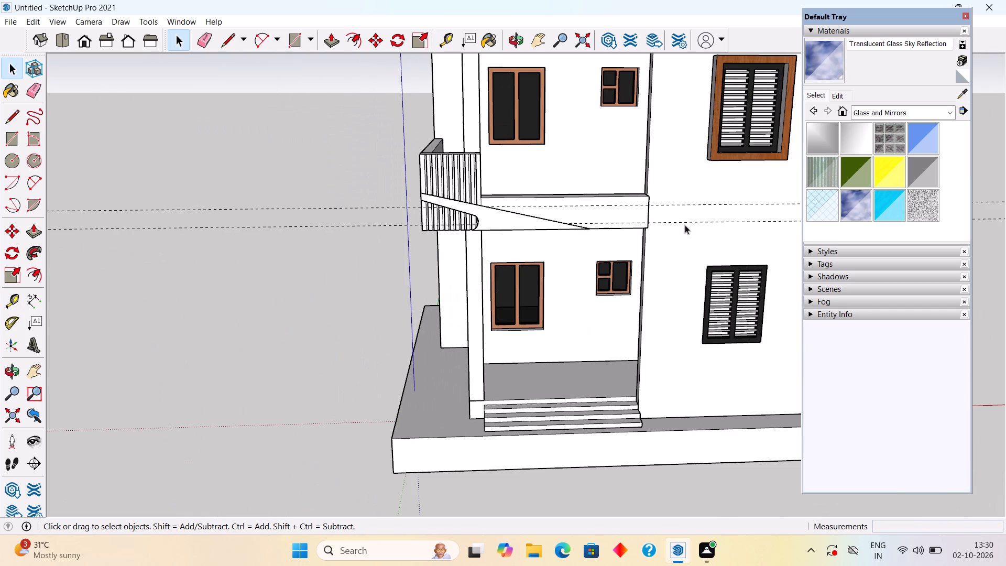
pyautogui.scroll(-8, 681, 219)
pyautogui.moveTo(684, 150); pyautogui.dragTo(576, 158, button='middle')
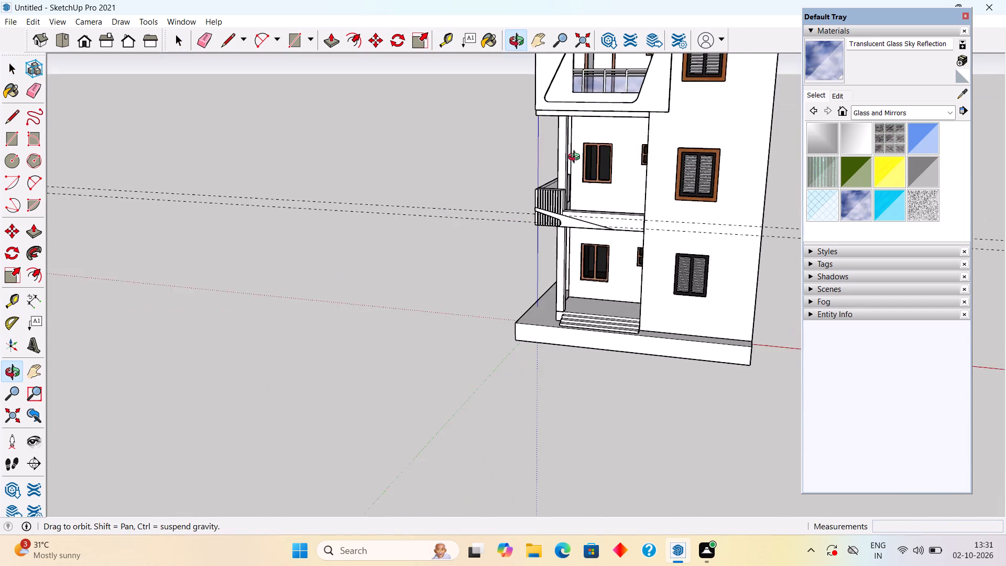
pyautogui.moveTo(576, 158); pyautogui.dragTo(507, 178, button='middle')
pyautogui.scroll(4, 640, 131)
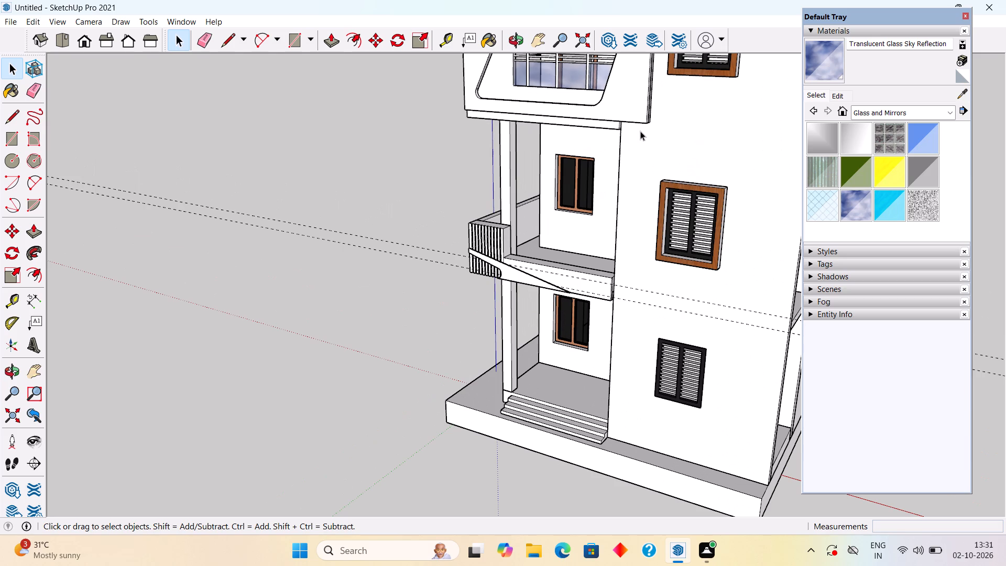
pyautogui.press('t')
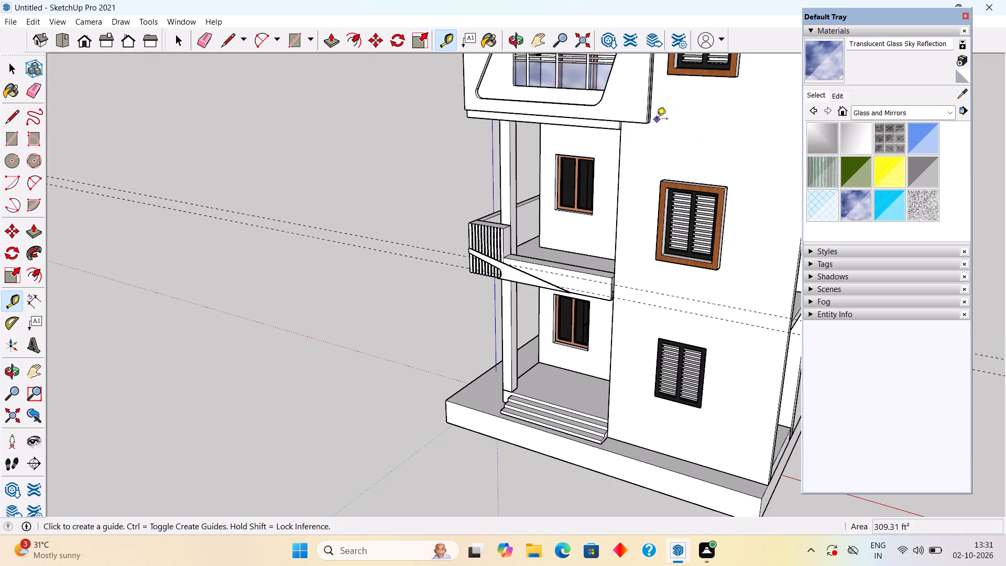
pyautogui.scroll(9, 652, 122)
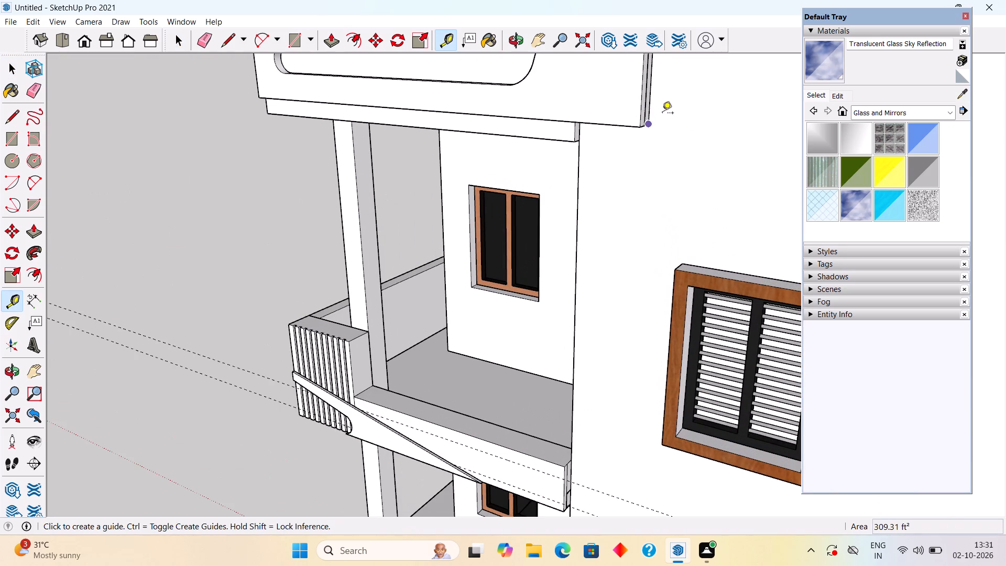
pyautogui.scroll(5, 649, 116)
pyautogui.doubleClick(649, 116)
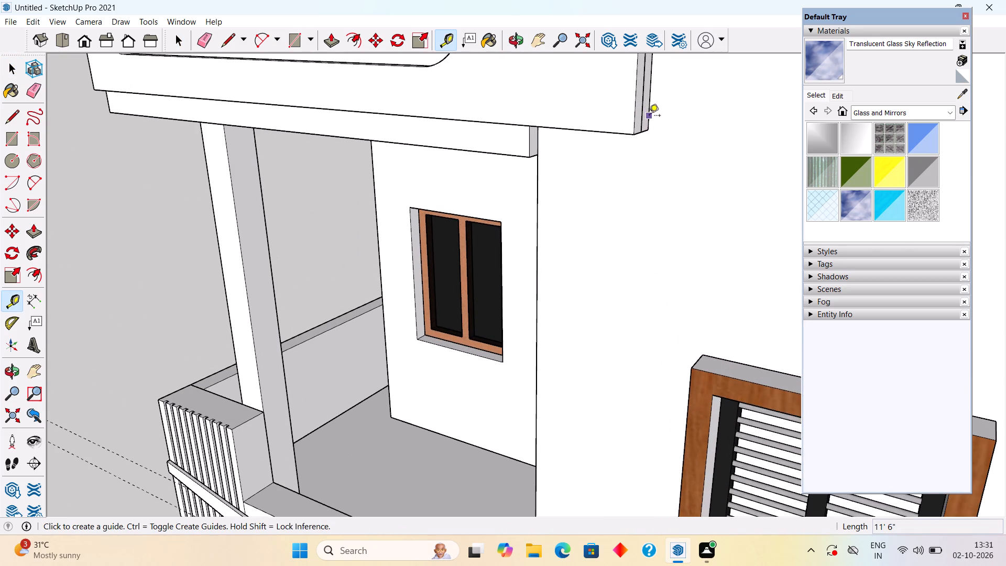
pyautogui.scroll(-4, 668, 173)
pyautogui.scroll(-4, 721, 239)
pyautogui.press('space')
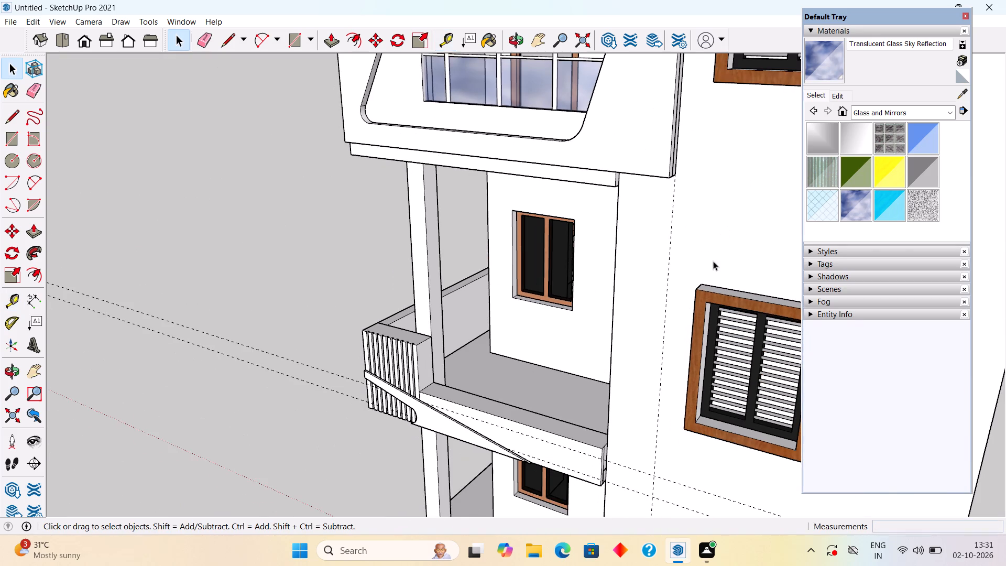
# Draw a vertical line about 11' 1" up the wall corner beside the entrance steps, from its base to the upper horizontal guide.
pyautogui.scroll(-7, 676, 327)
pyautogui.scroll(-4, 696, 408)
pyautogui.moveTo(675, 436); pyautogui.dragTo(728, 318, button='middle')
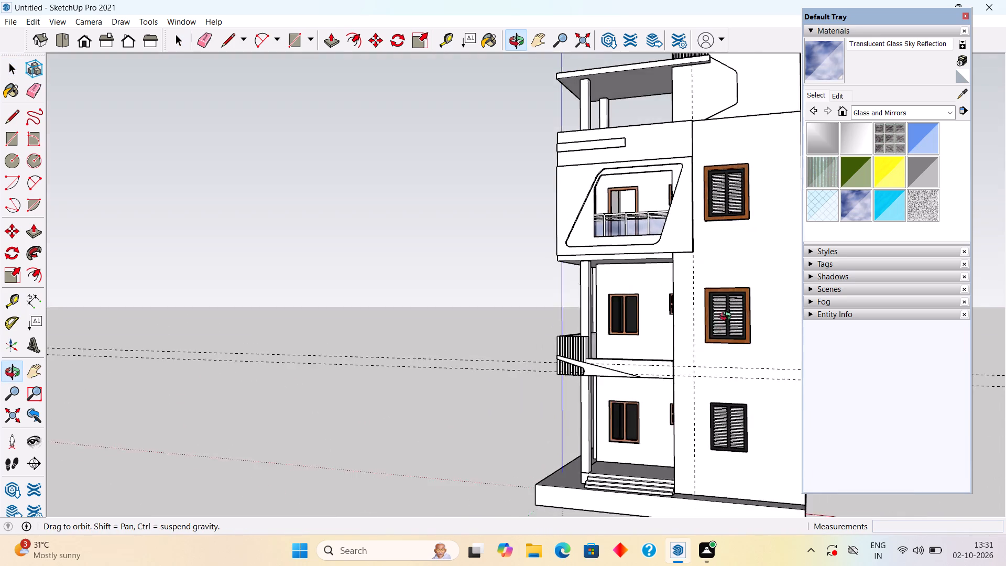
pyautogui.moveTo(728, 318); pyautogui.dragTo(760, 306, button='middle')
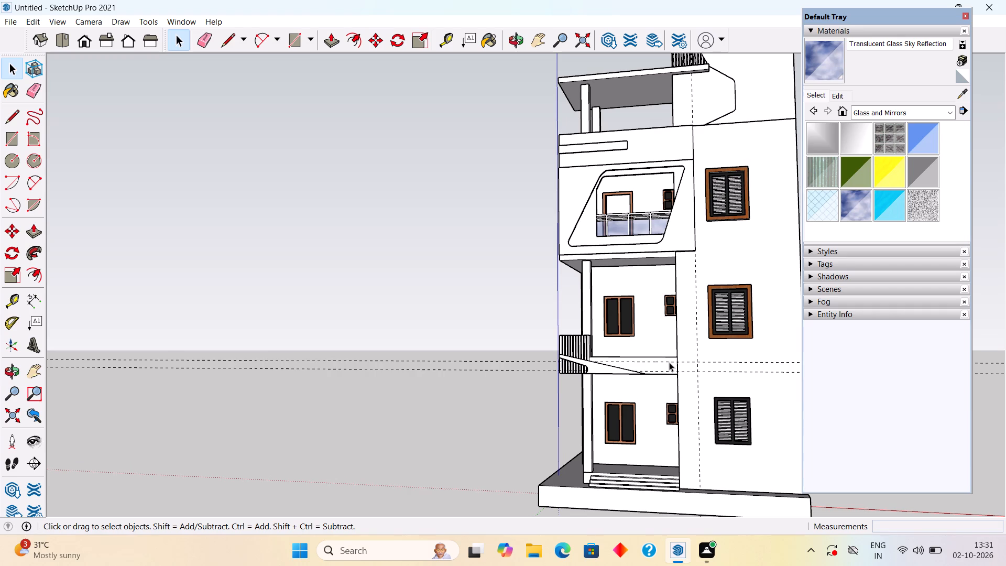
pyautogui.scroll(-14, 672, 362)
pyautogui.scroll(5, 778, 362)
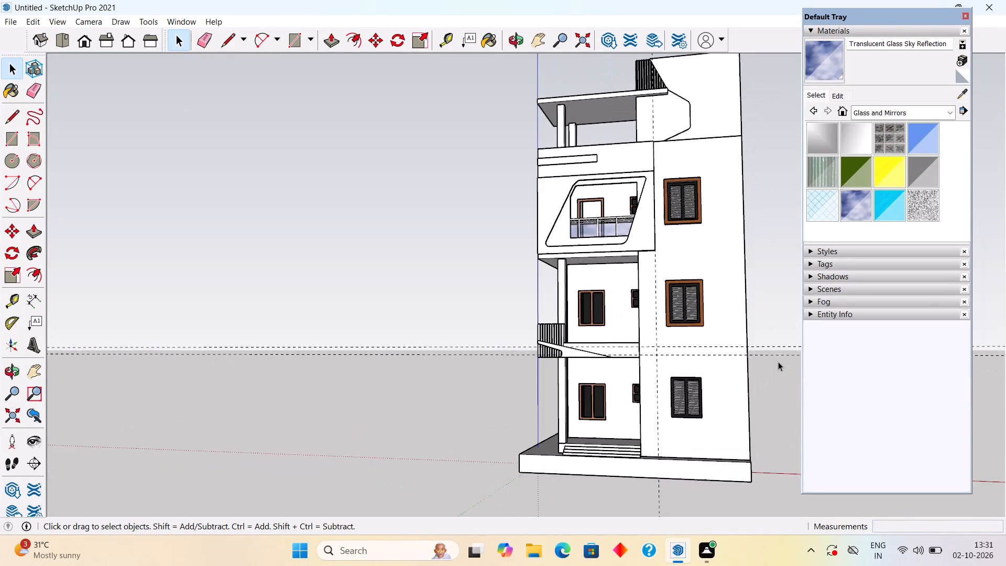
pyautogui.scroll(1, 778, 369)
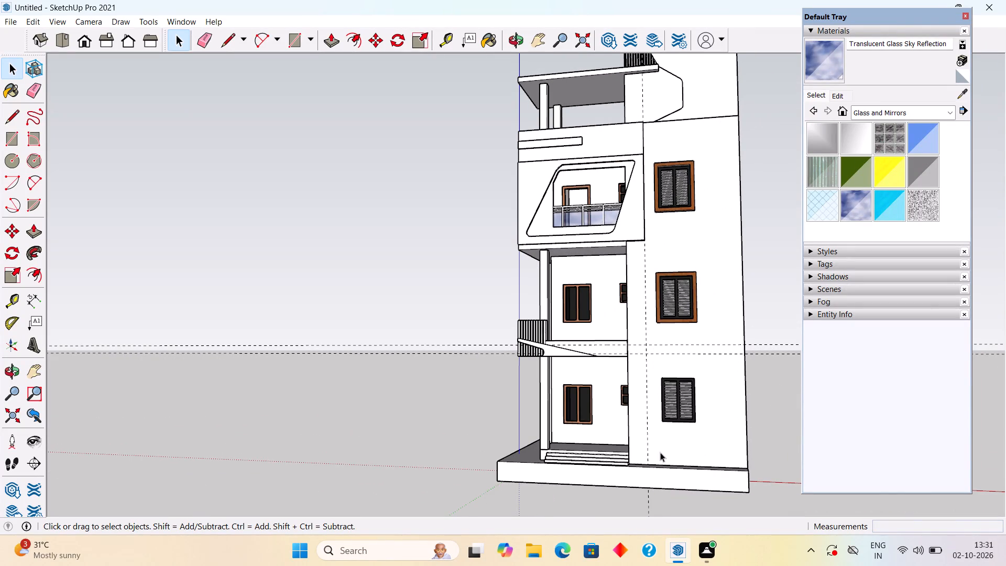
pyautogui.moveTo(665, 445); pyautogui.dragTo(660, 486, button='middle')
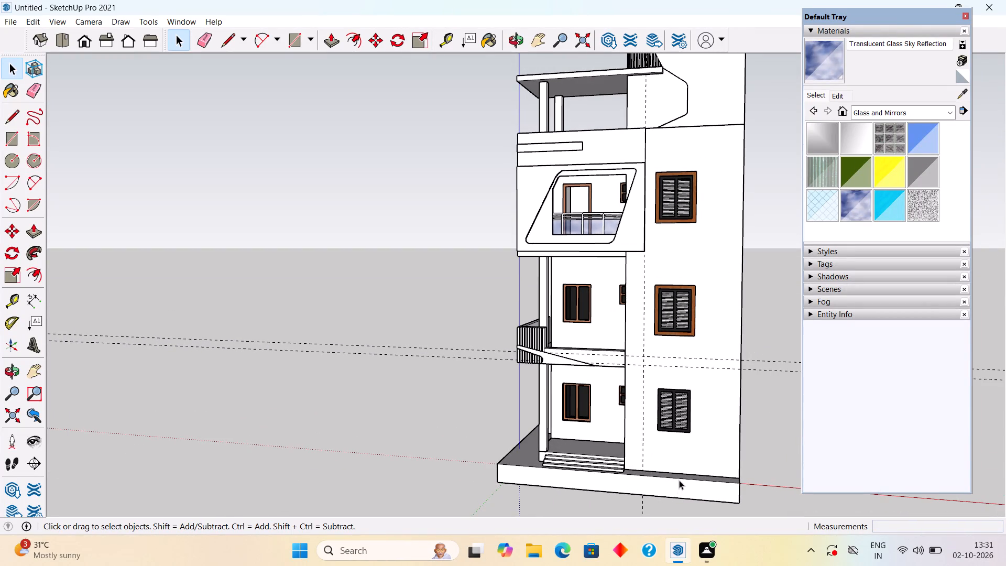
pyautogui.press('l')
pyautogui.scroll(9, 630, 467)
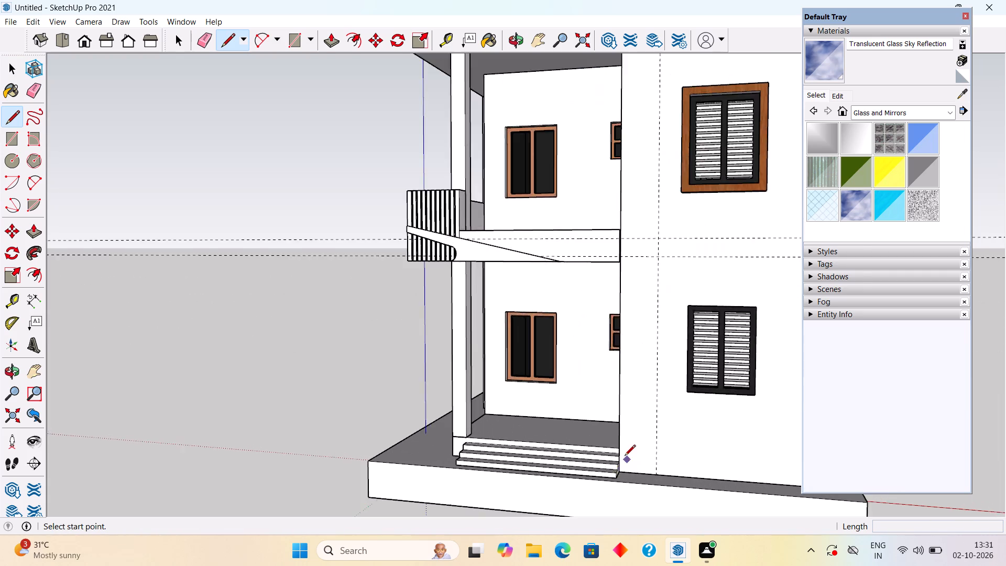
pyautogui.scroll(7, 625, 456)
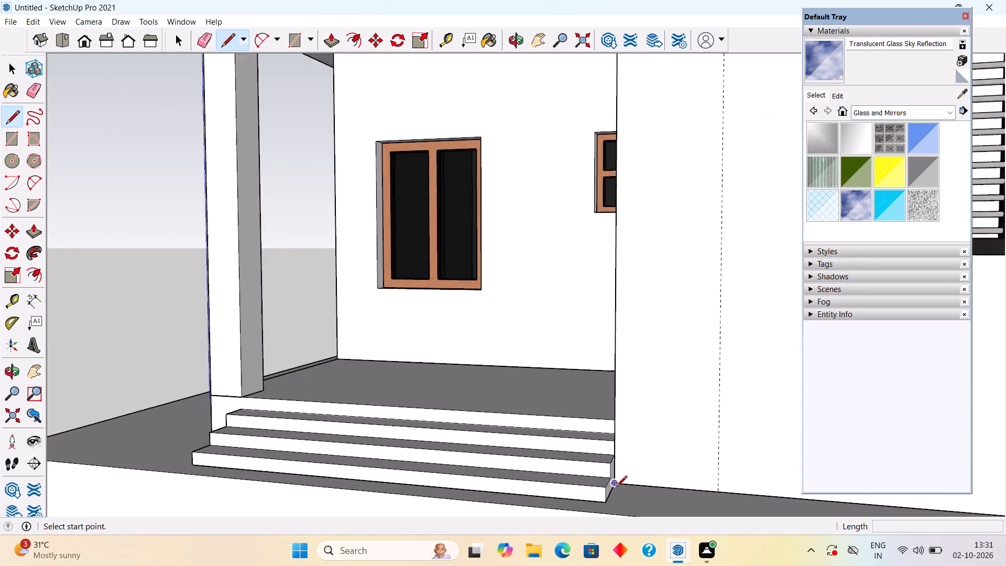
pyautogui.scroll(3, 616, 487)
pyautogui.click(616, 482)
pyautogui.scroll(-11, 628, 318)
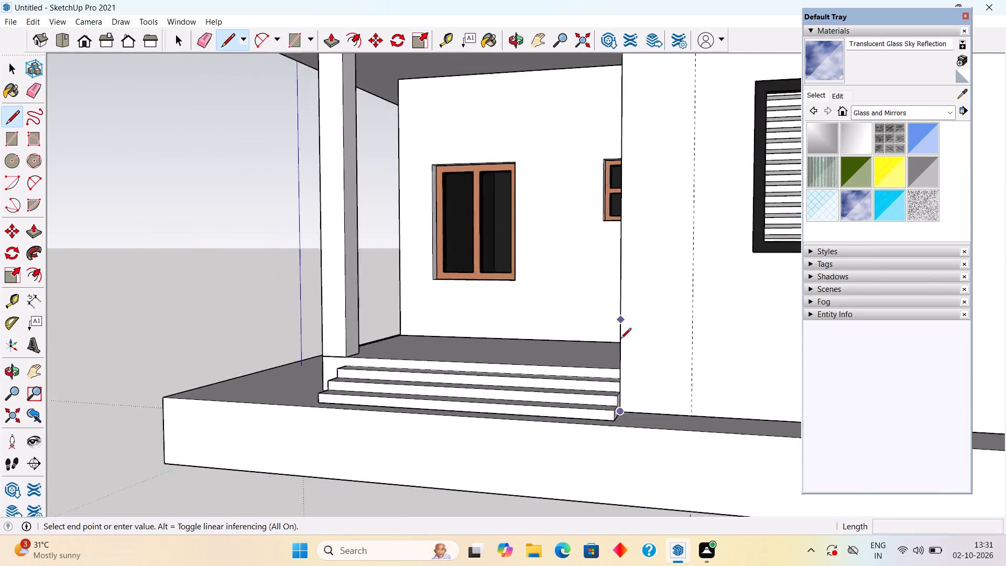
pyautogui.scroll(-5, 620, 340)
pyautogui.scroll(7, 622, 161)
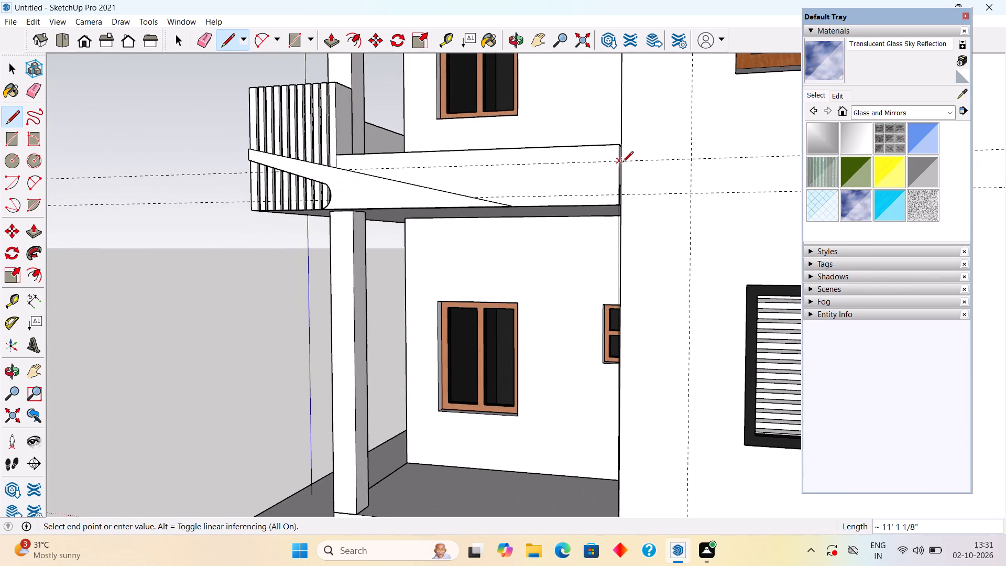
pyautogui.scroll(19, 626, 161)
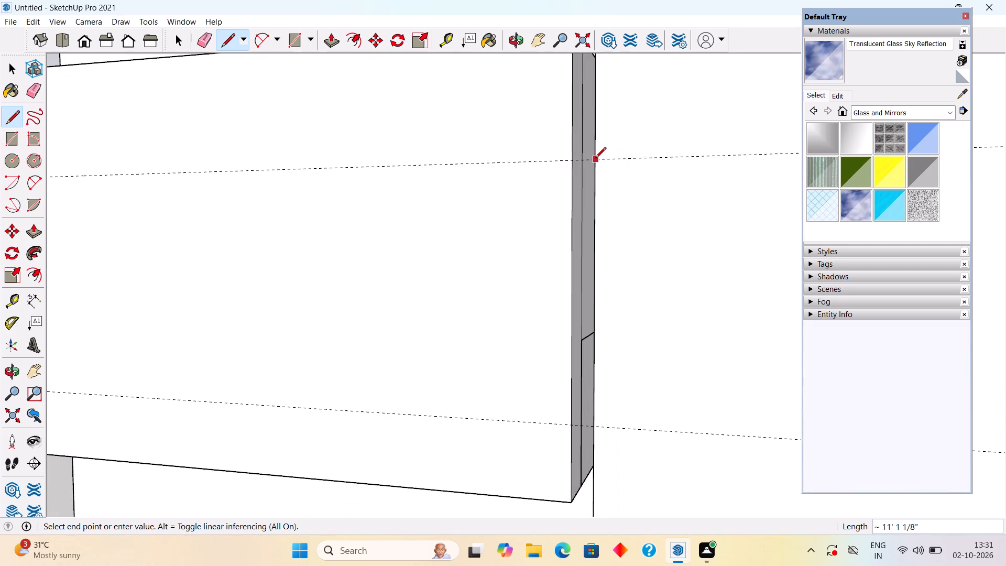
pyautogui.click(595, 159)
# Draw a horizontal line about 10' 6 3/4" along the upper guide, across the shuttered-window wall to its far corner.
pyautogui.scroll(-20, 600, 155)
pyautogui.scroll(-8, 600, 155)
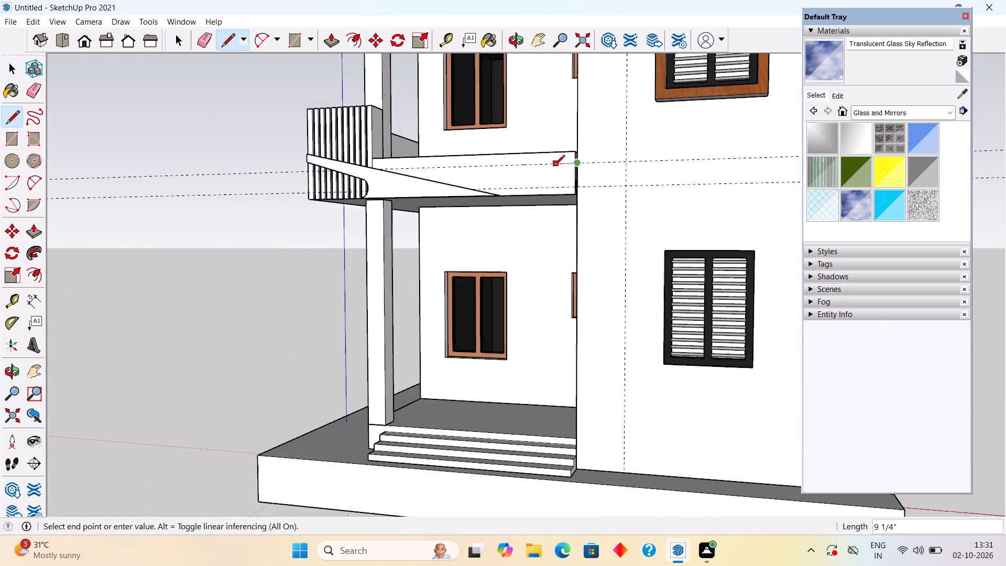
pyautogui.scroll(-10, 554, 167)
pyautogui.scroll(1, 710, 160)
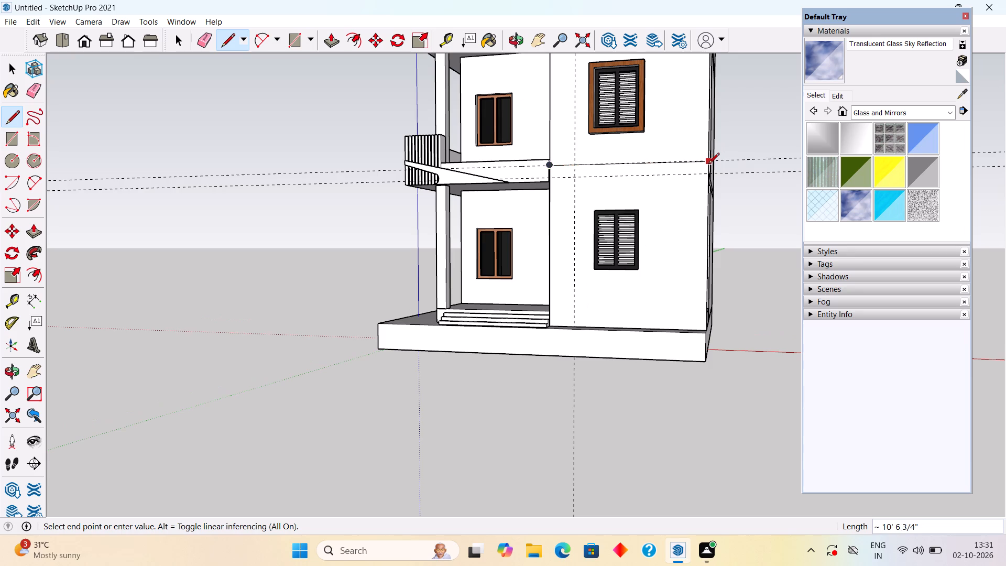
pyautogui.click(708, 162)
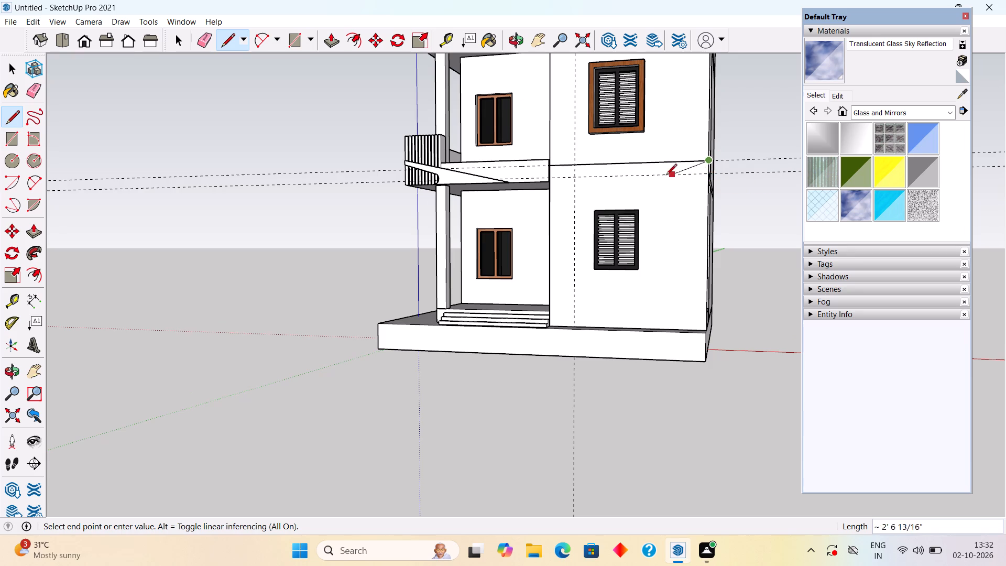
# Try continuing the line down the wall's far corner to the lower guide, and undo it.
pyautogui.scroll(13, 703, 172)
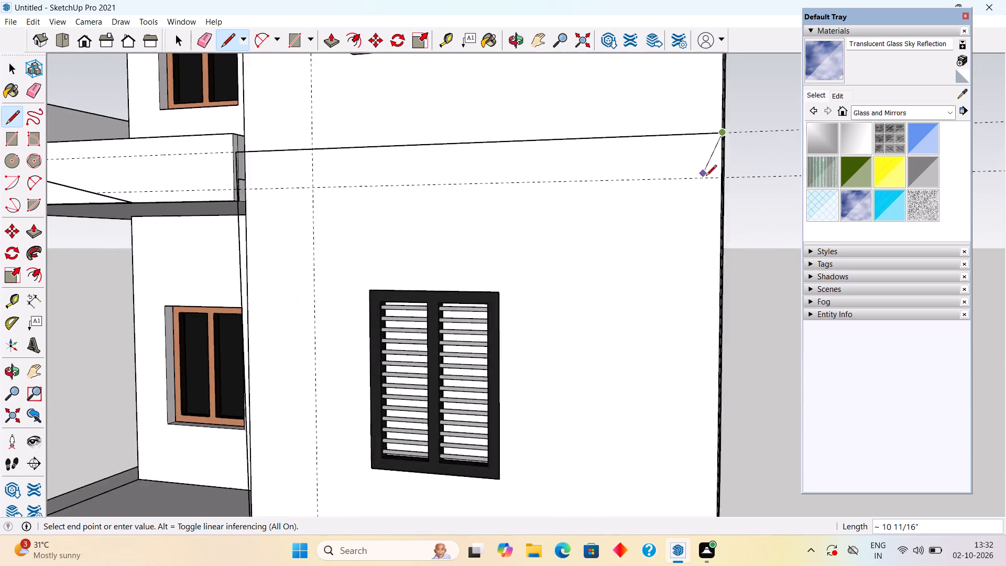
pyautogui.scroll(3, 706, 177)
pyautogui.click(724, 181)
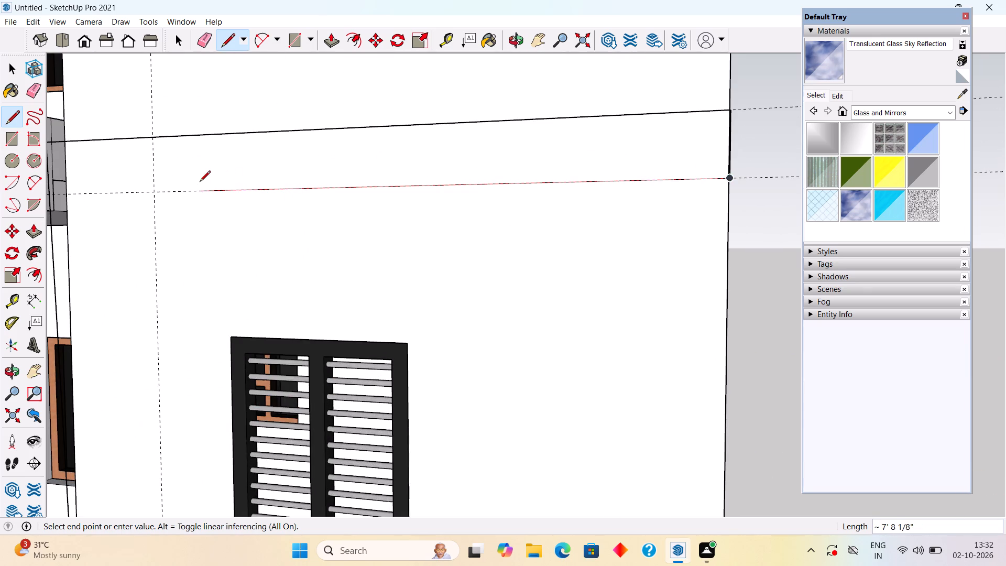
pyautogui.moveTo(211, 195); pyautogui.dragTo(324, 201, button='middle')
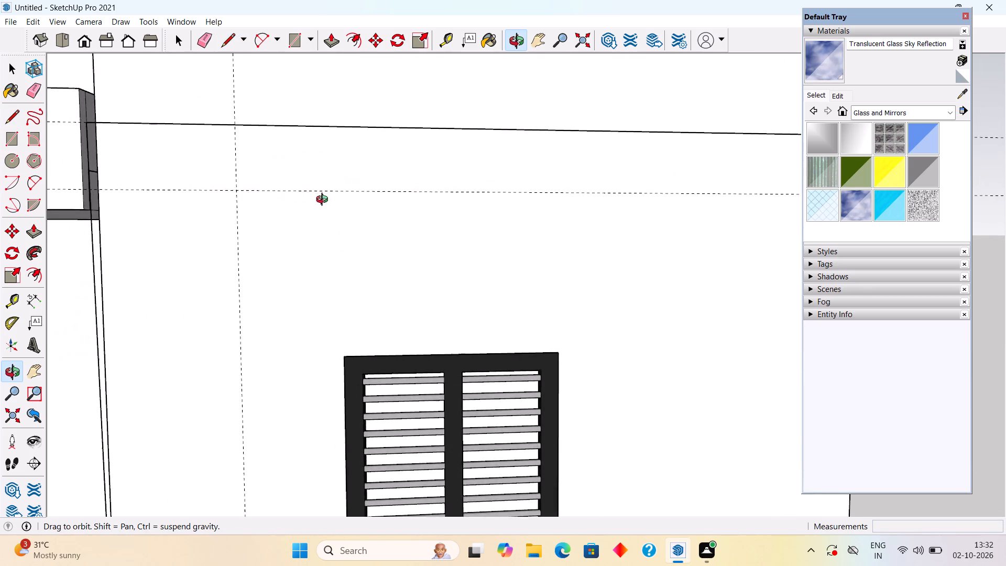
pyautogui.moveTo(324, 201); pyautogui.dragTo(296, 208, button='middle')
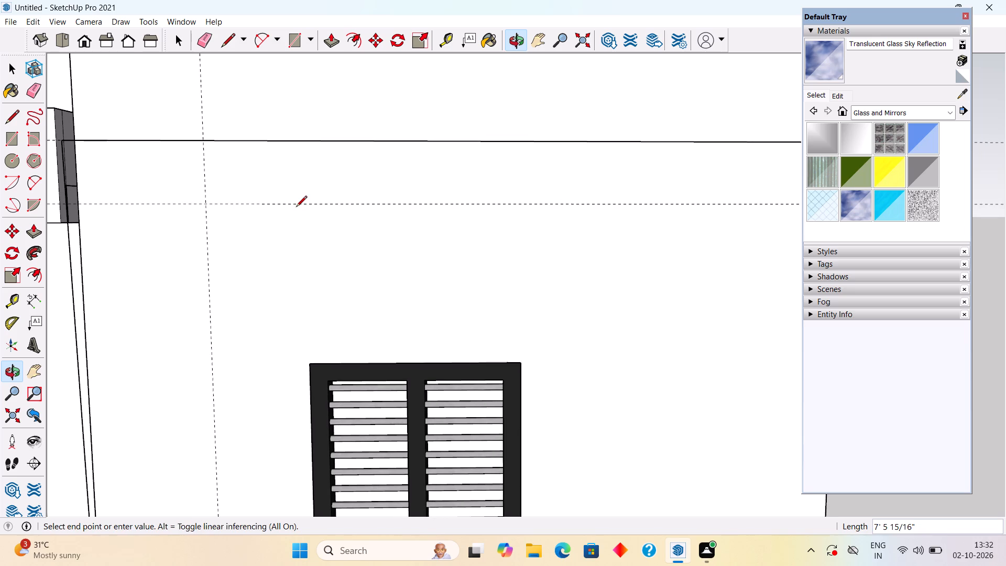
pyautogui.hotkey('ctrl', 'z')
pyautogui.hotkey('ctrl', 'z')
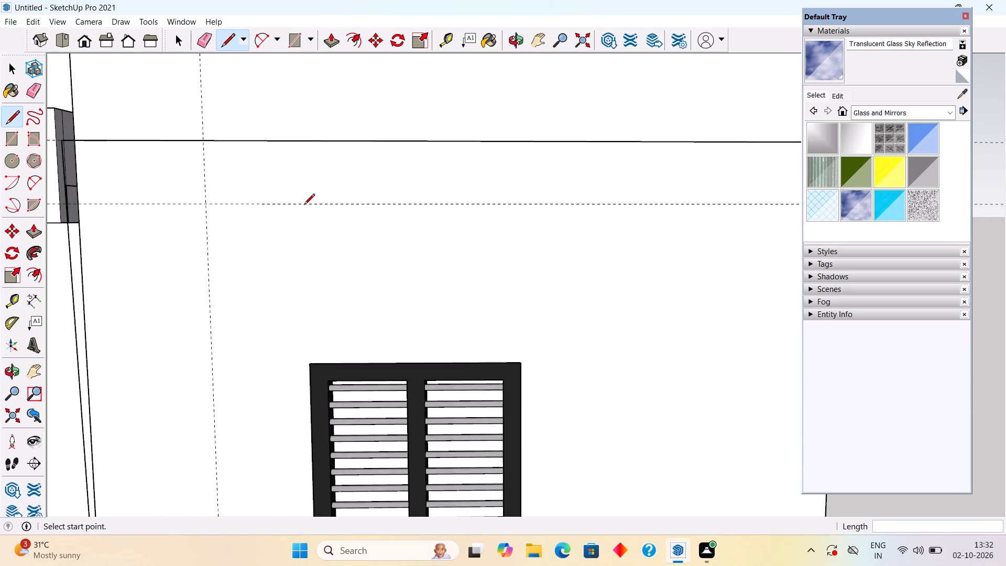
# Undo the lines drawn up the wall corner beside the entrance steps and along the upper horizontal guide.
pyautogui.hotkey('ctrl', 'z')
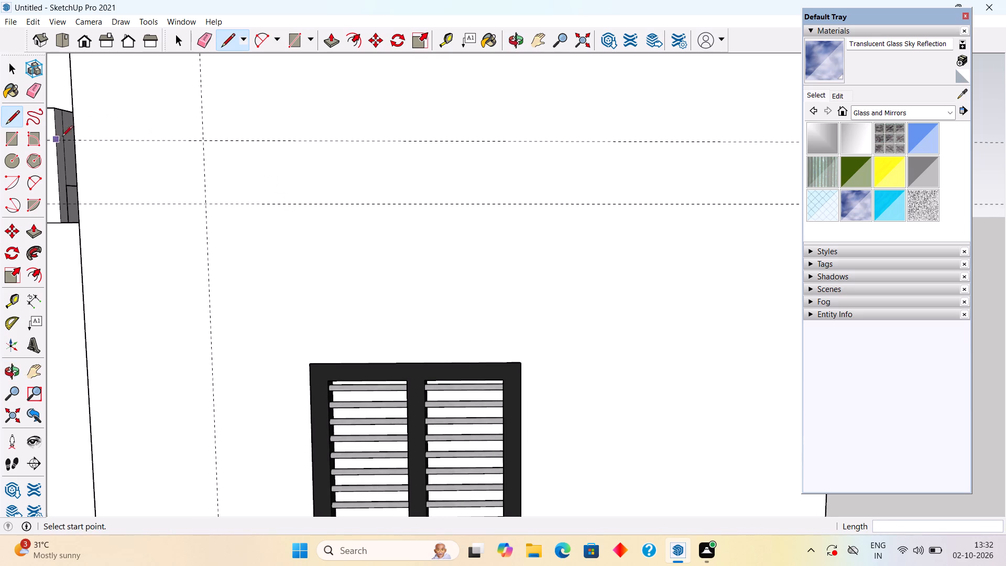
pyautogui.scroll(7, 94, 143)
pyautogui.scroll(-5, 108, 148)
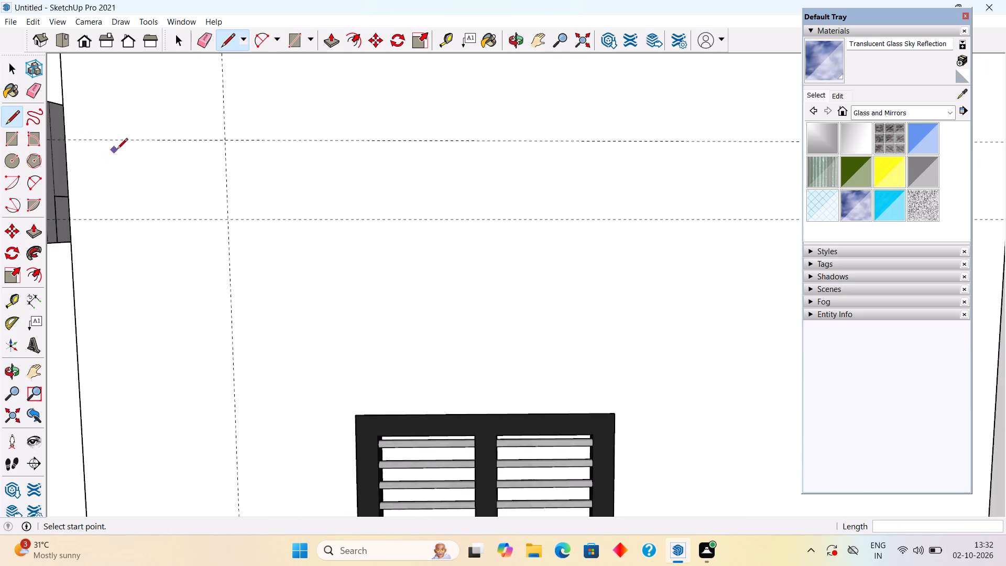
pyautogui.scroll(-2, 120, 149)
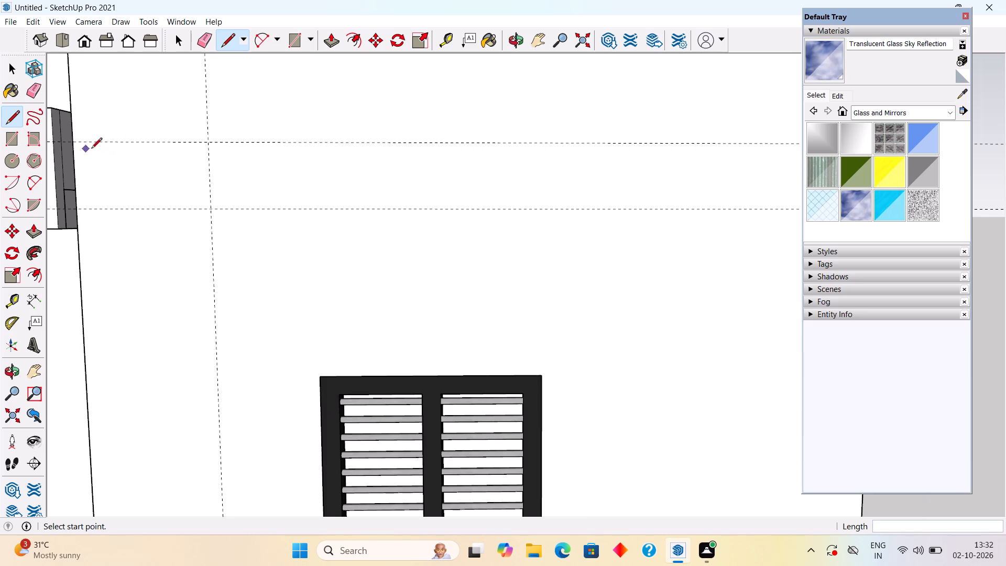
pyautogui.scroll(-2, 154, 154)
pyautogui.scroll(-6, 202, 157)
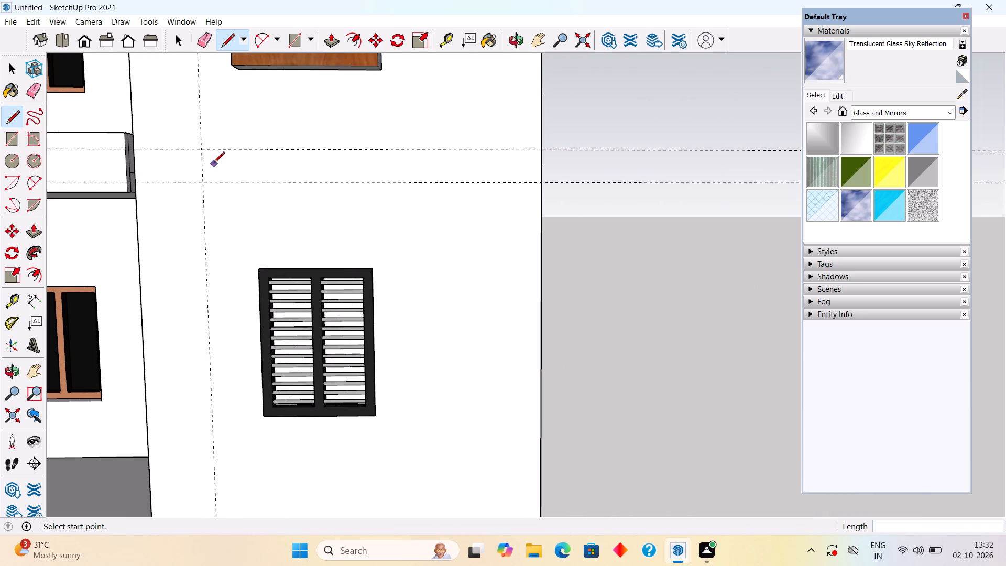
pyautogui.press('space')
# Measure the height from the shuttered-window wall's base up to the horizontal guides.
pyautogui.scroll(-8, 236, 180)
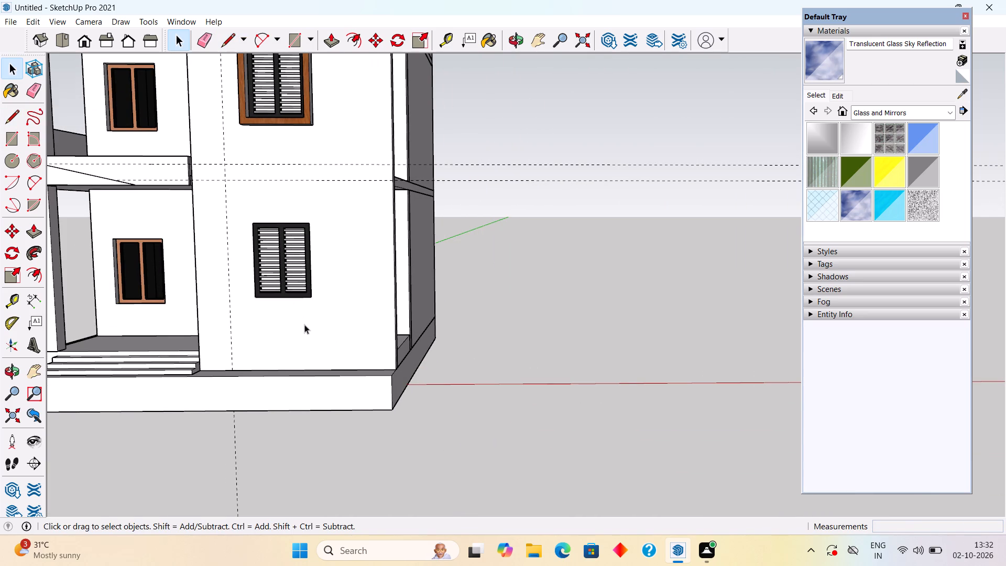
pyautogui.press('t')
pyautogui.scroll(2, 303, 333)
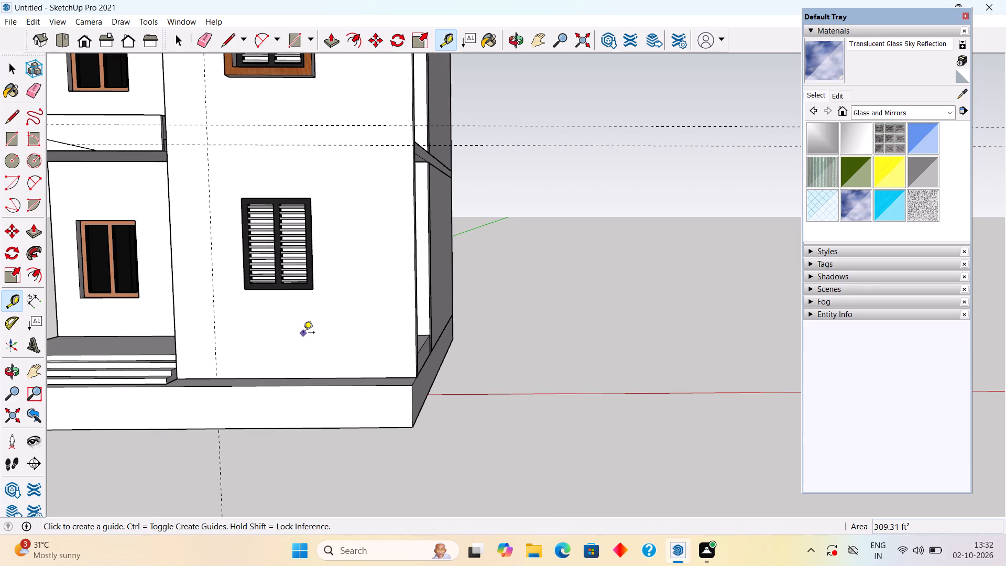
pyautogui.click(312, 377)
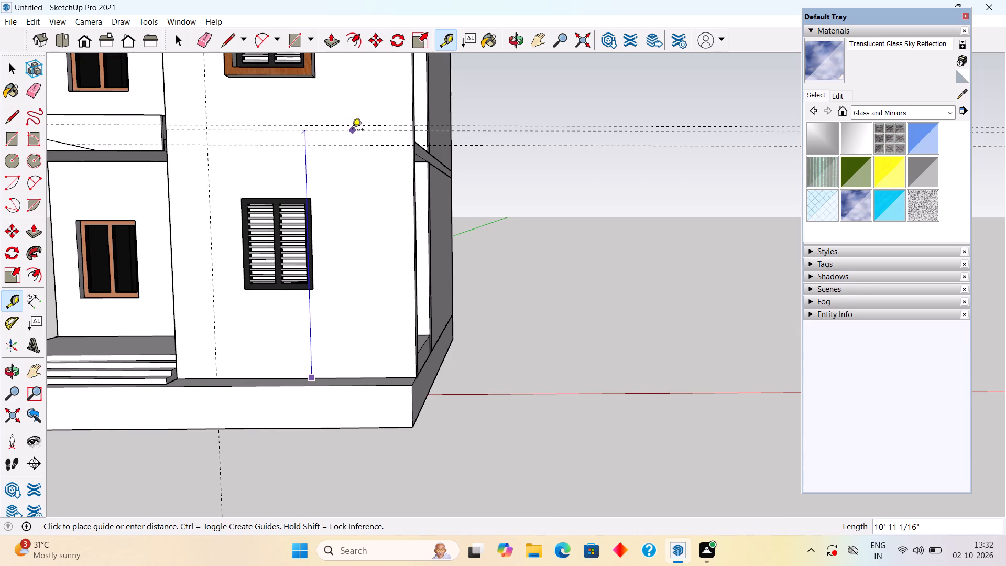
pyautogui.press('space')
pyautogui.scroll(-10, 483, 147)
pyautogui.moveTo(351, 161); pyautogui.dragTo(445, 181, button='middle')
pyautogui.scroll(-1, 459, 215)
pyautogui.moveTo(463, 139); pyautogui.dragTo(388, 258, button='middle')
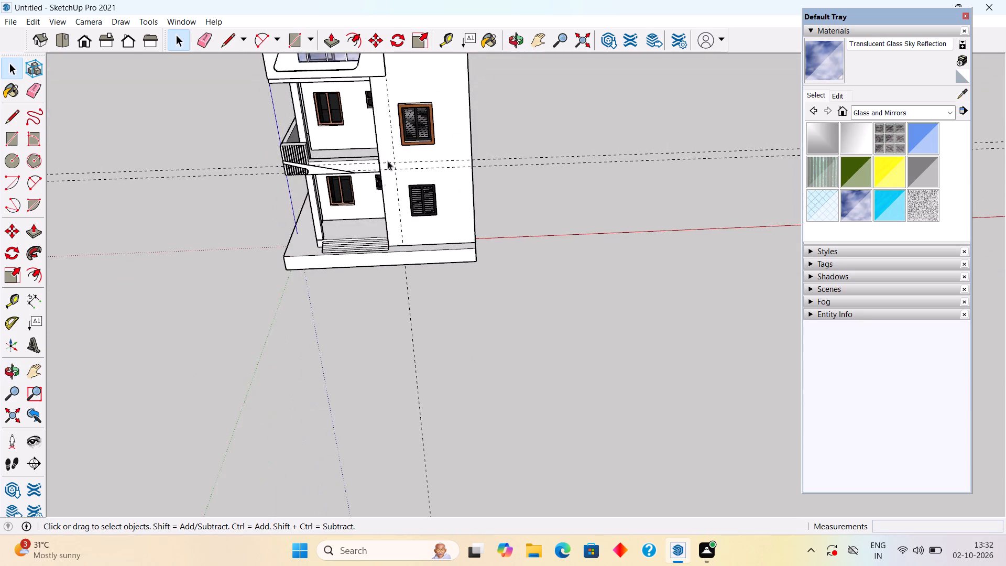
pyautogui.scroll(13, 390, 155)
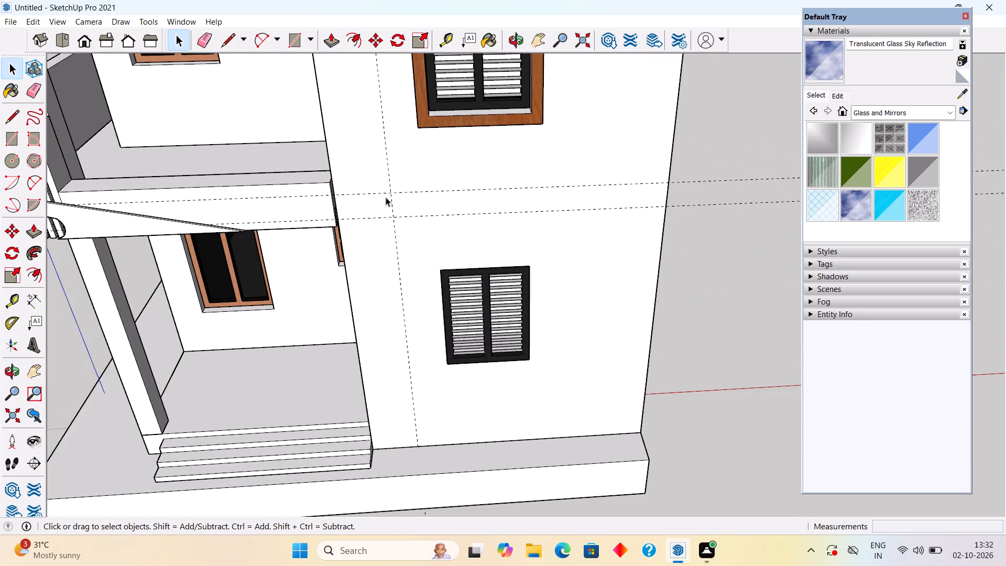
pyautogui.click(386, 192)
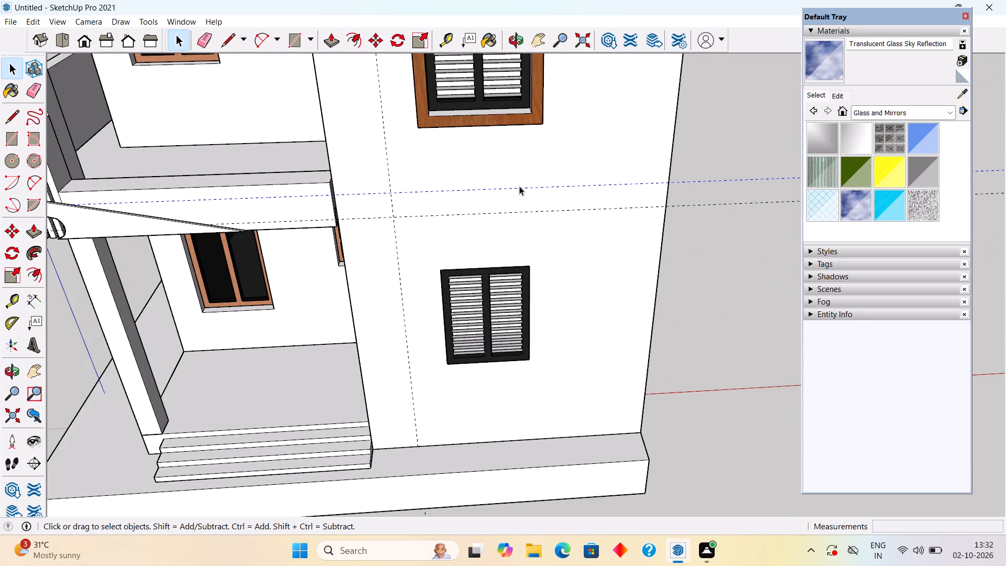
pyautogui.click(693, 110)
# Measure from the shuttered-window wall's base up to the window's top edge and to the lower horizontal guide.
pyautogui.moveTo(644, 241); pyautogui.dragTo(644, 223, button='middle')
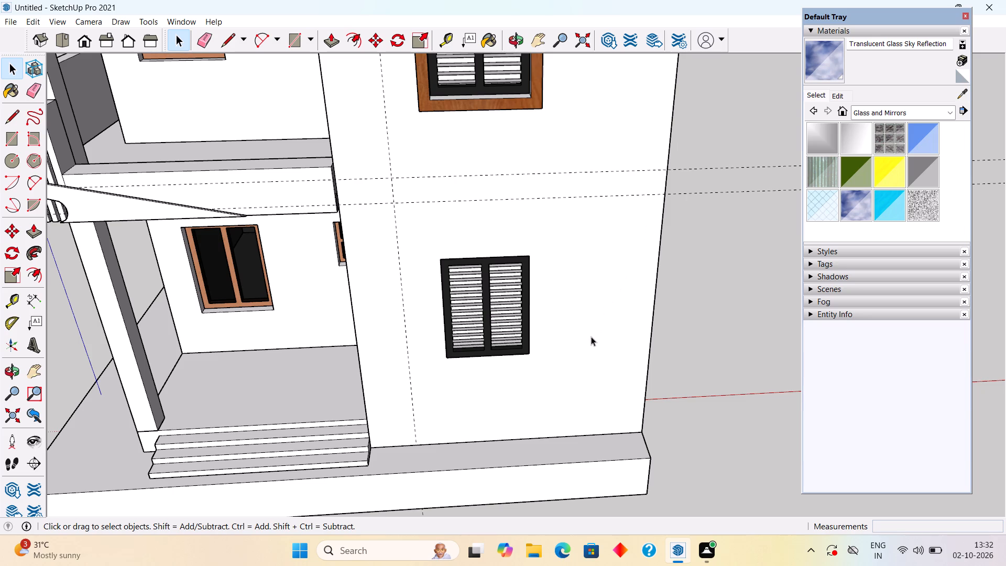
pyautogui.press('t')
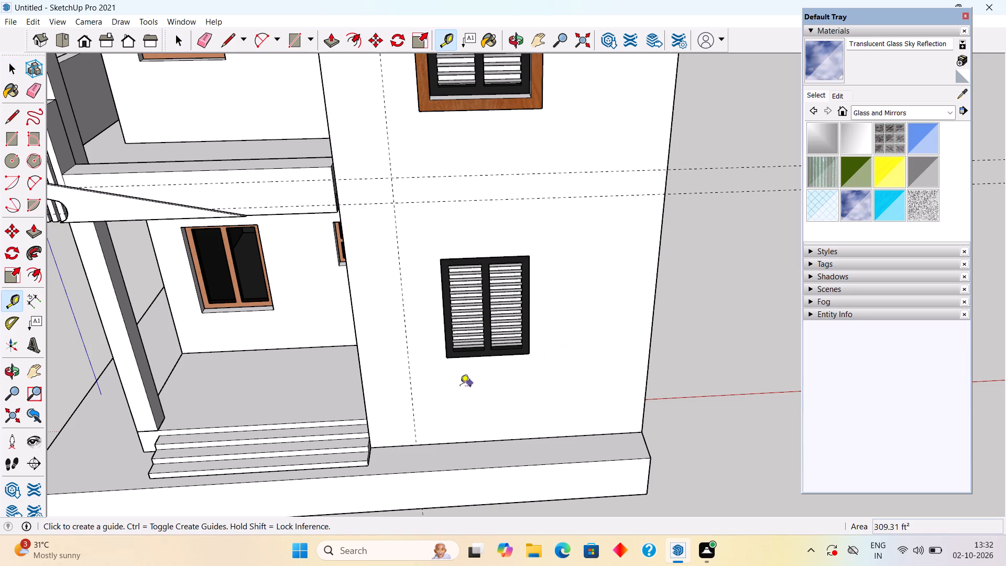
pyautogui.click(387, 446)
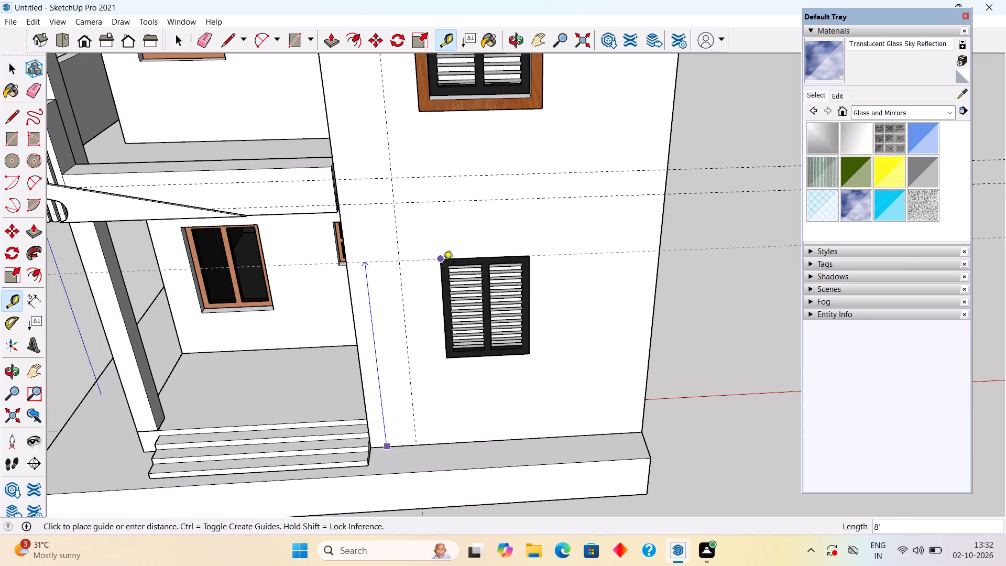
pyautogui.scroll(6, 447, 260)
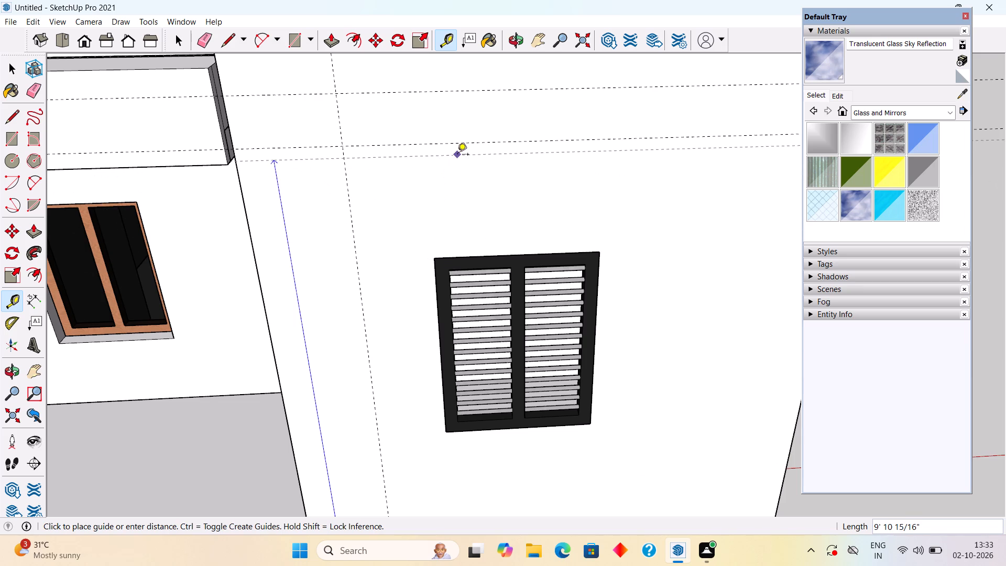
pyautogui.scroll(-5, 457, 155)
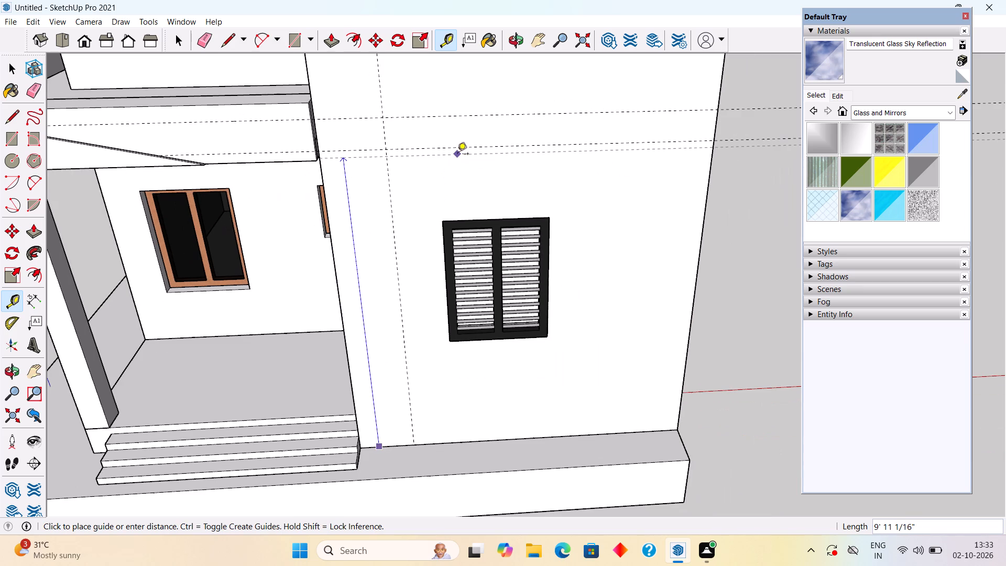
pyautogui.moveTo(460, 151); pyautogui.dragTo(464, 137, button='middle')
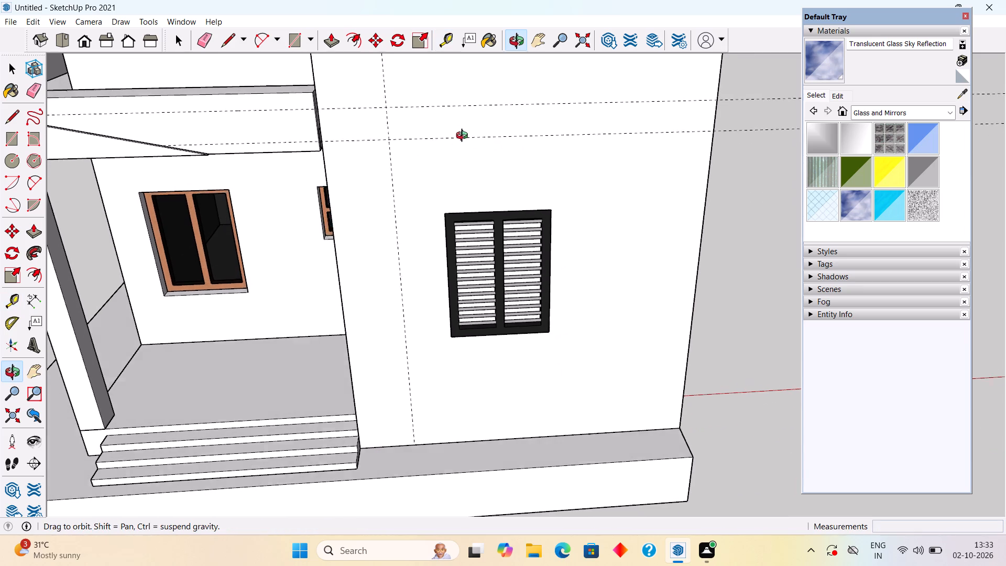
pyautogui.moveTo(464, 137); pyautogui.dragTo(467, 131, button='middle')
pyautogui.press('space')
# Select both horizontal guides at the shuttered-window wall's far corner and move them about 2".
pyautogui.scroll(-3, 718, 142)
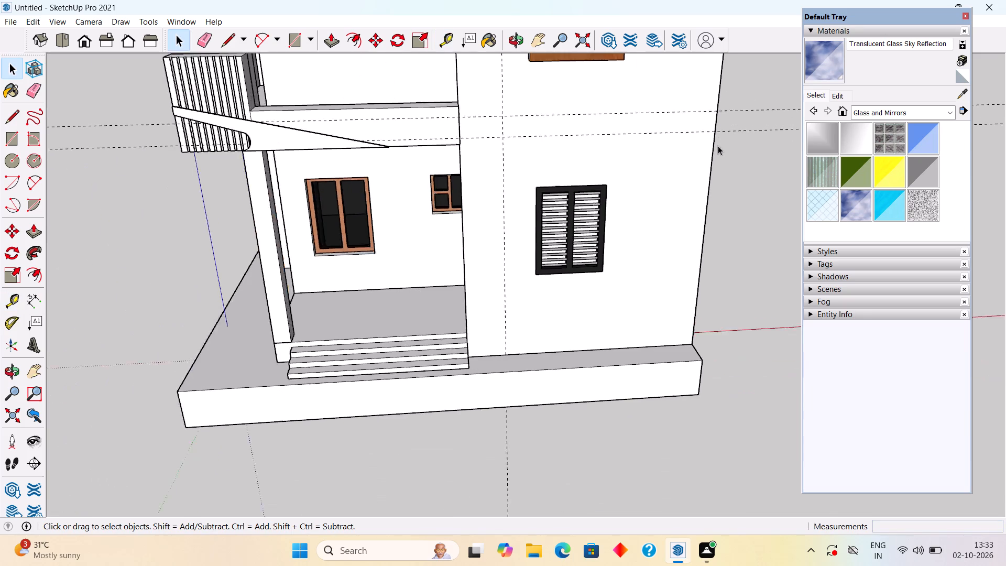
pyautogui.scroll(-2, 718, 146)
pyautogui.moveTo(759, 130); pyautogui.dragTo(430, 181, button='middle')
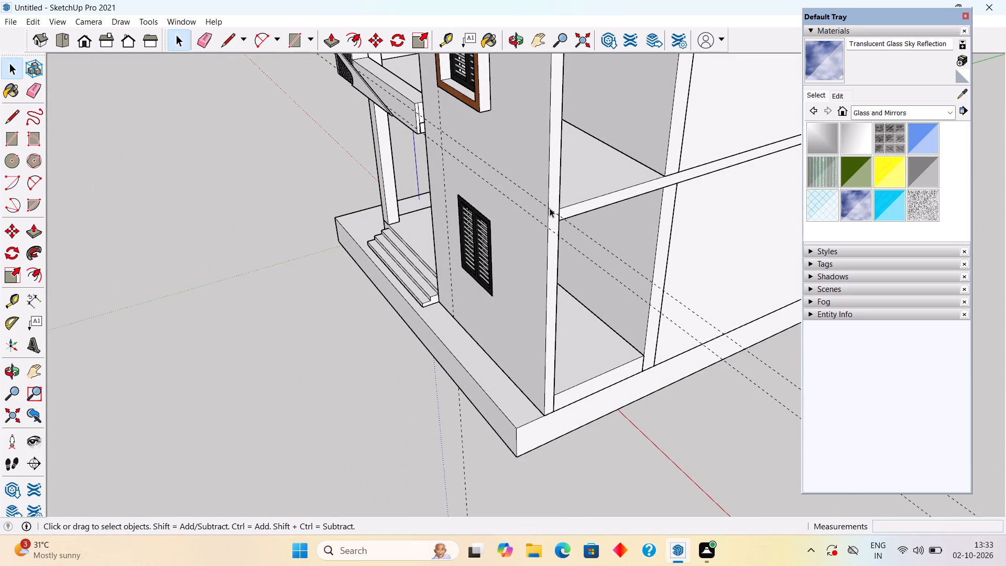
pyautogui.click(550, 208)
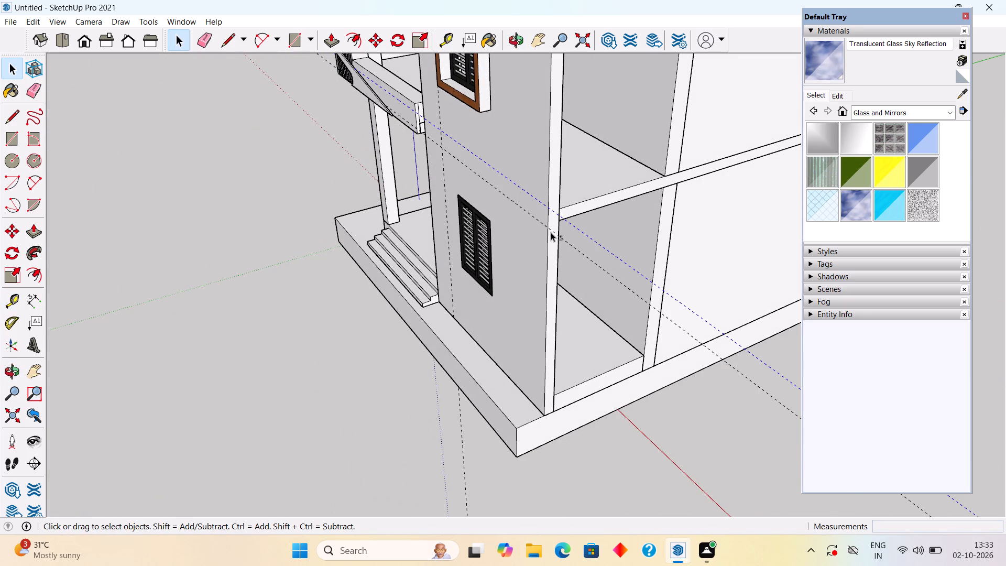
pyautogui.keyDown('shift'); pyautogui.click(554, 232); pyautogui.keyUp('shift')
pyautogui.scroll(10, 544, 215)
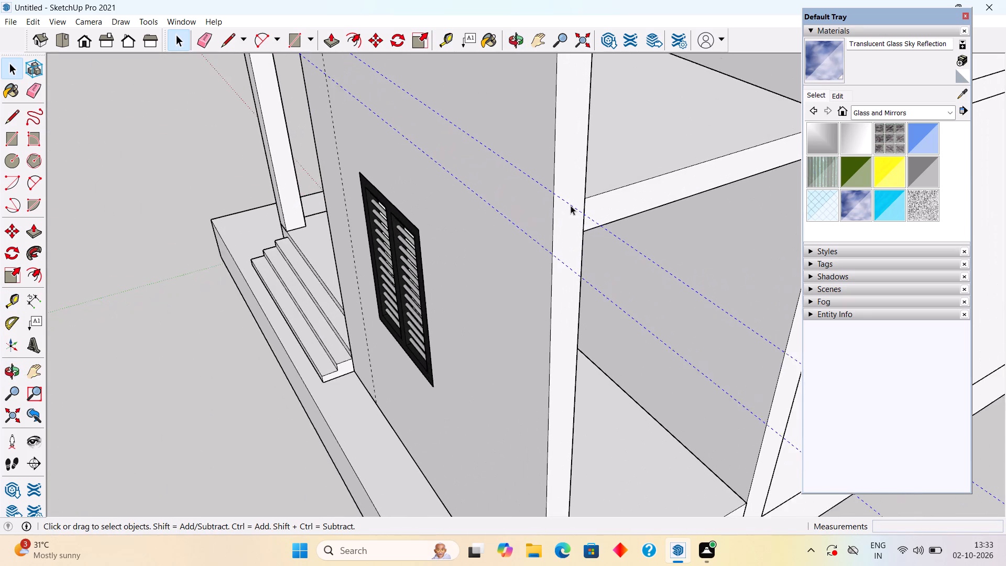
pyautogui.scroll(2, 571, 205)
pyautogui.press('m')
pyautogui.click(554, 196)
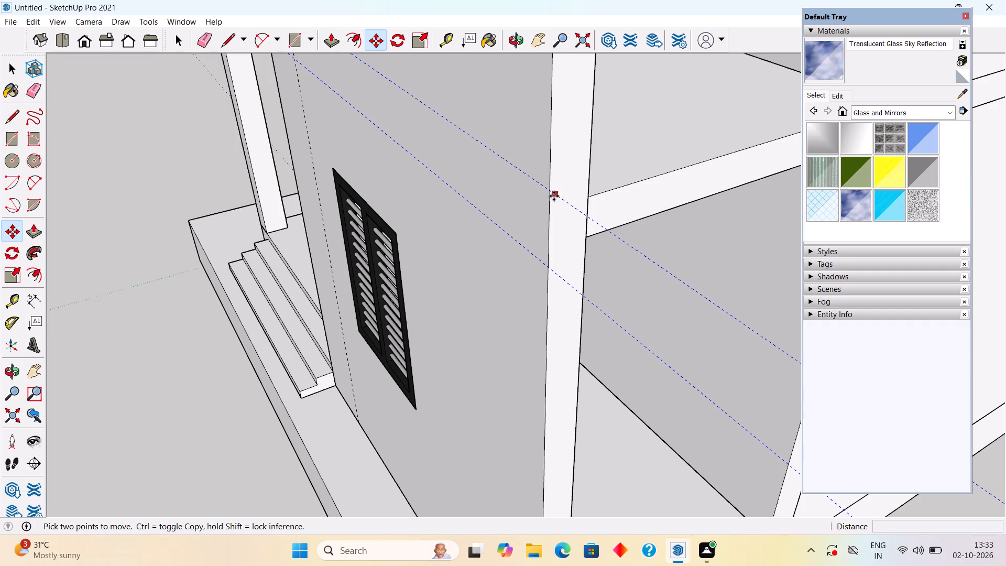
pyautogui.click(566, 200)
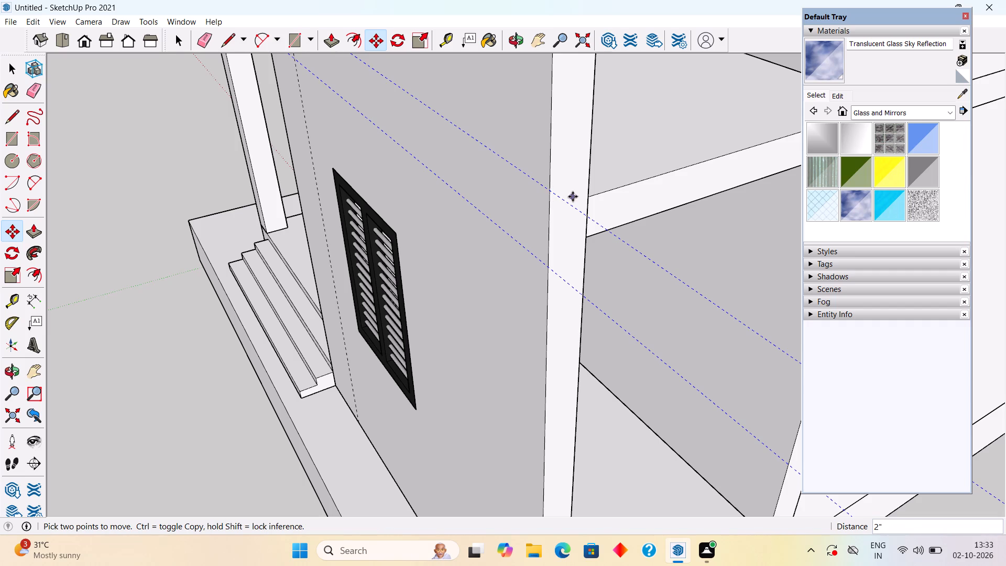
# Move both selected guides about 4 5/8" along the green axis, inward toward the shuttered-window wall's face.
pyautogui.moveTo(583, 199); pyautogui.dragTo(490, 223, button='middle')
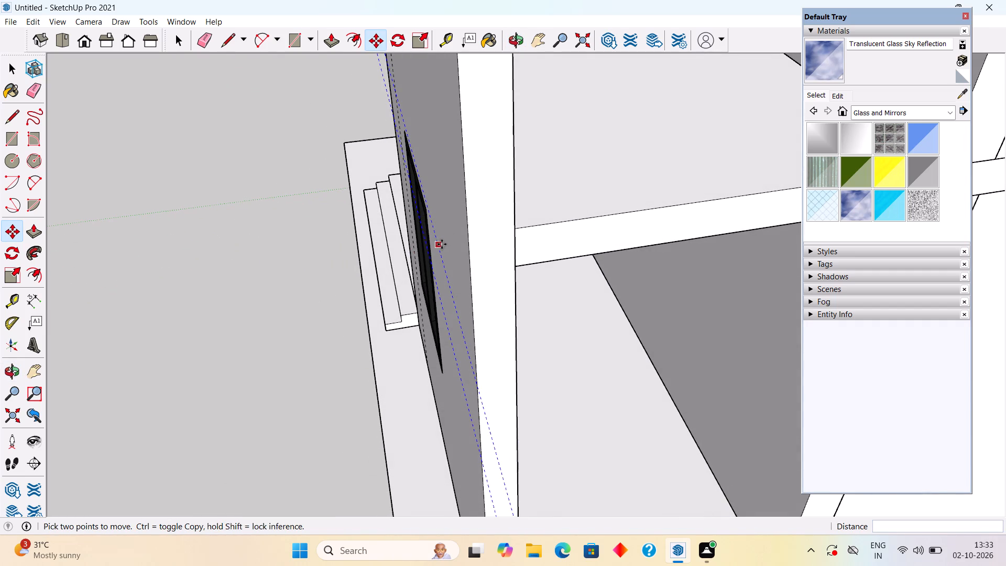
pyautogui.click(442, 244)
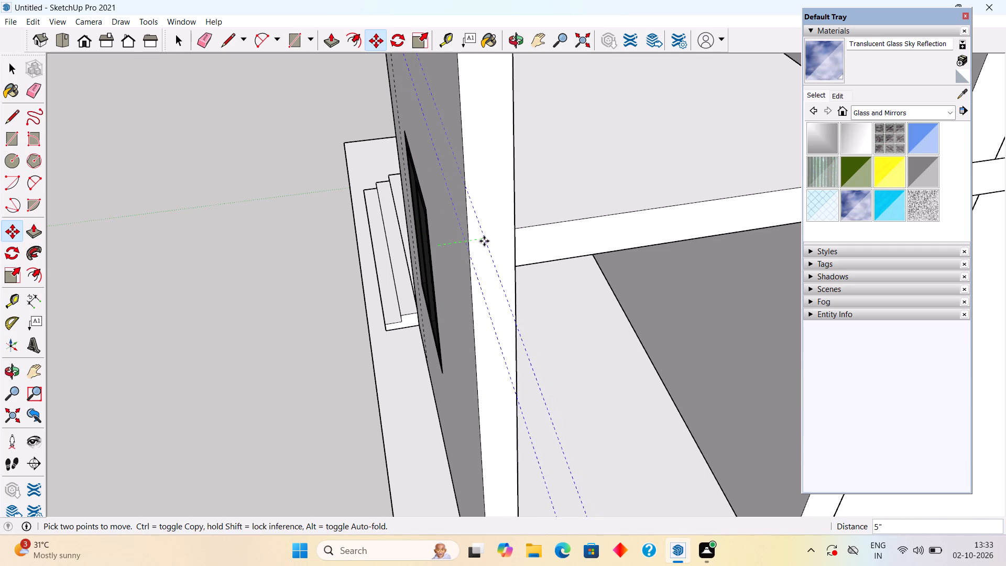
pyautogui.click(482, 243)
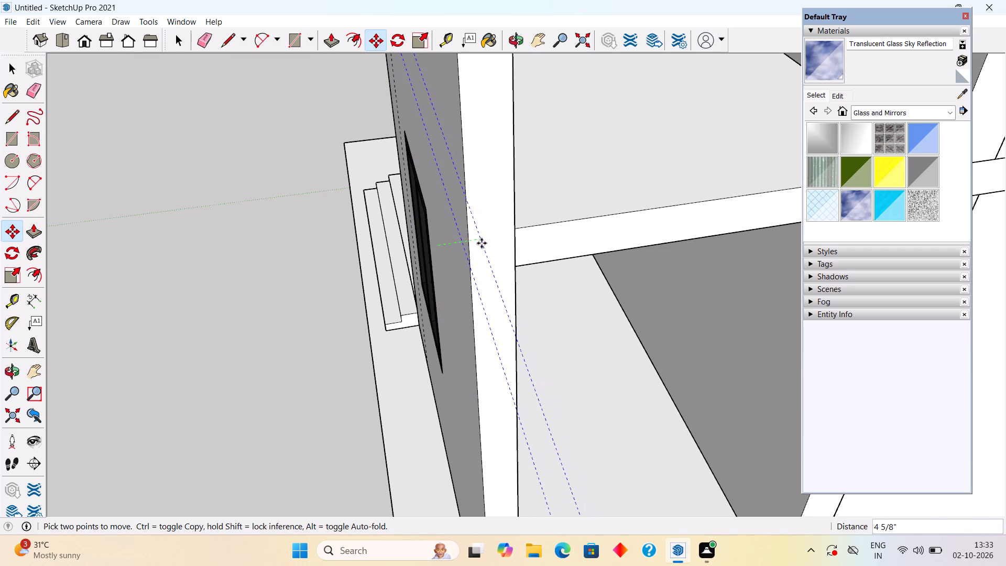
# Move both guides about 3/8" further along the green axis to line up with the wall's front corner edge.
pyautogui.scroll(14, 474, 219)
pyautogui.moveTo(462, 190); pyautogui.dragTo(408, 197, button='middle')
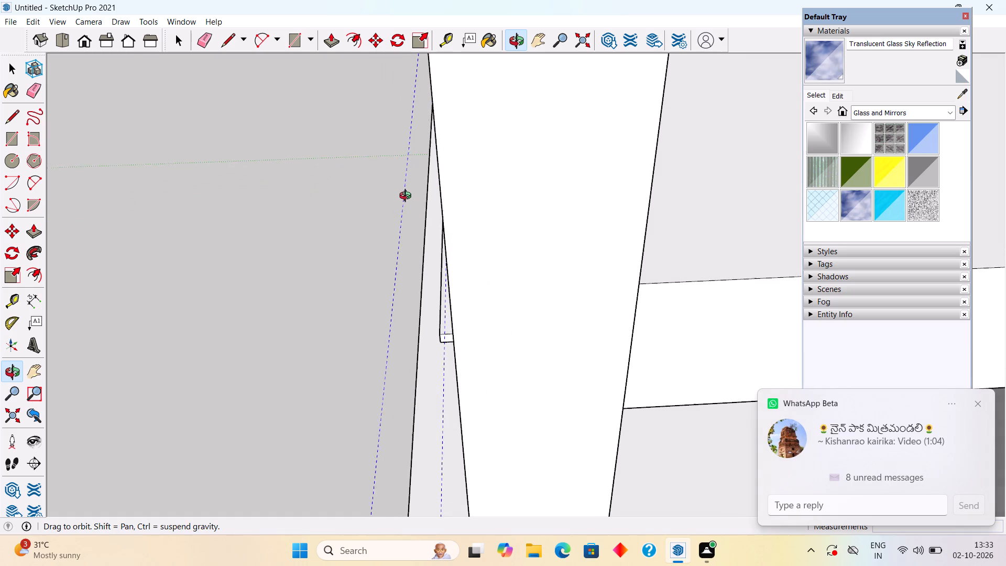
pyautogui.moveTo(408, 197); pyautogui.dragTo(408, 197, button='middle')
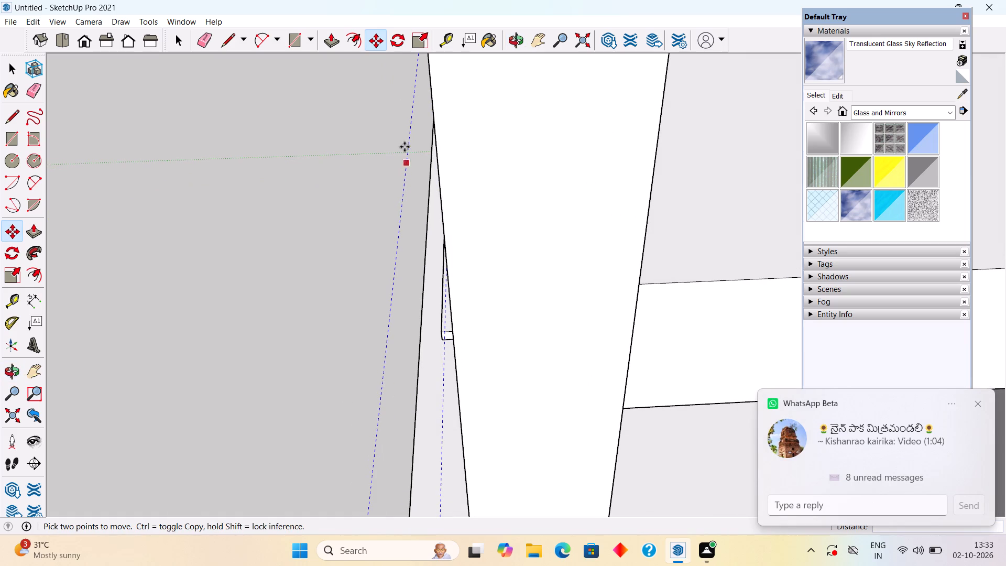
pyautogui.click(412, 139)
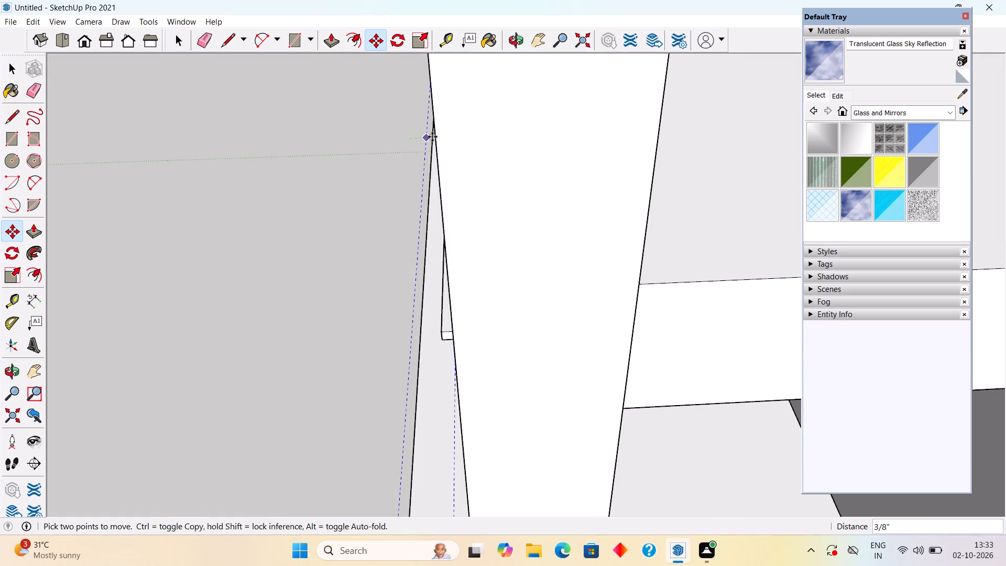
pyautogui.click(432, 137)
# Check from several angles how both guides align with the shuttered-window wall's face at its far corner.
pyautogui.moveTo(443, 144); pyautogui.dragTo(462, 146, button='middle')
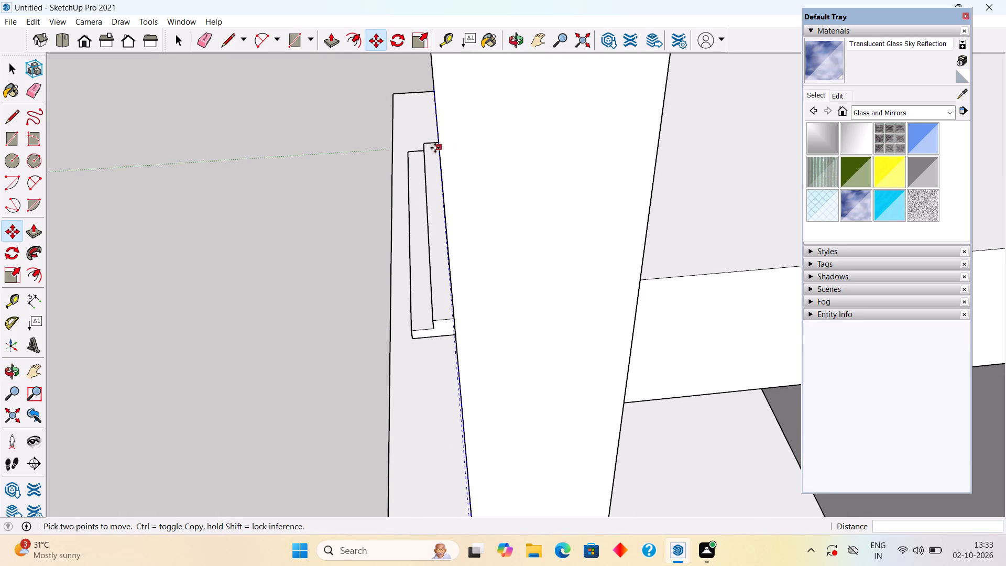
pyautogui.moveTo(430, 149); pyautogui.dragTo(474, 162, button='middle')
pyautogui.scroll(-6, 442, 162)
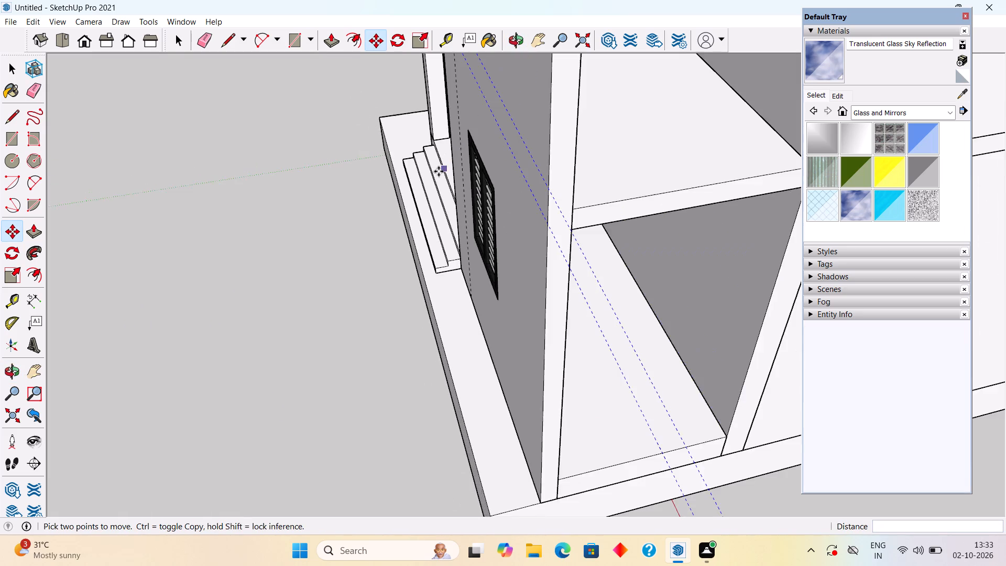
pyautogui.scroll(-2, 439, 171)
pyautogui.scroll(8, 534, 180)
pyautogui.scroll(1, 447, 189)
pyautogui.moveTo(451, 189); pyautogui.dragTo(418, 202, button='middle')
pyautogui.scroll(4, 442, 185)
pyautogui.moveTo(452, 195); pyautogui.dragTo(474, 194, button='middle')
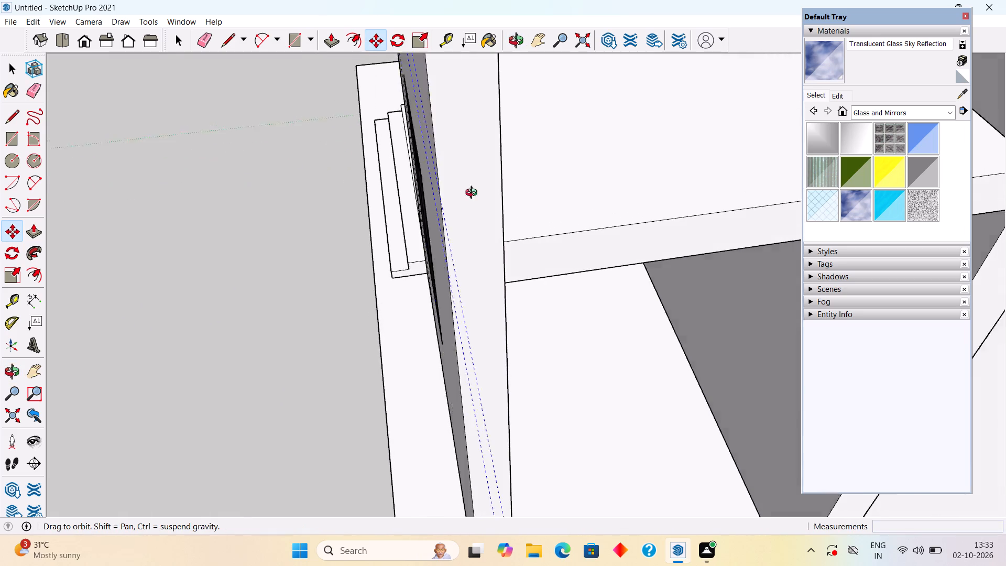
pyautogui.moveTo(474, 194); pyautogui.dragTo(506, 194, button='middle')
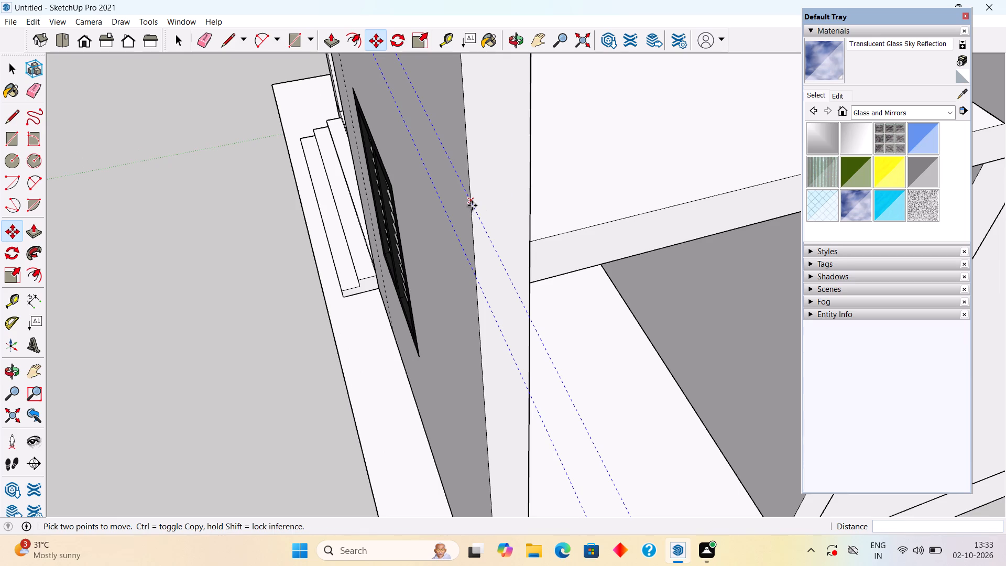
pyautogui.click(472, 205)
pyautogui.click(476, 199)
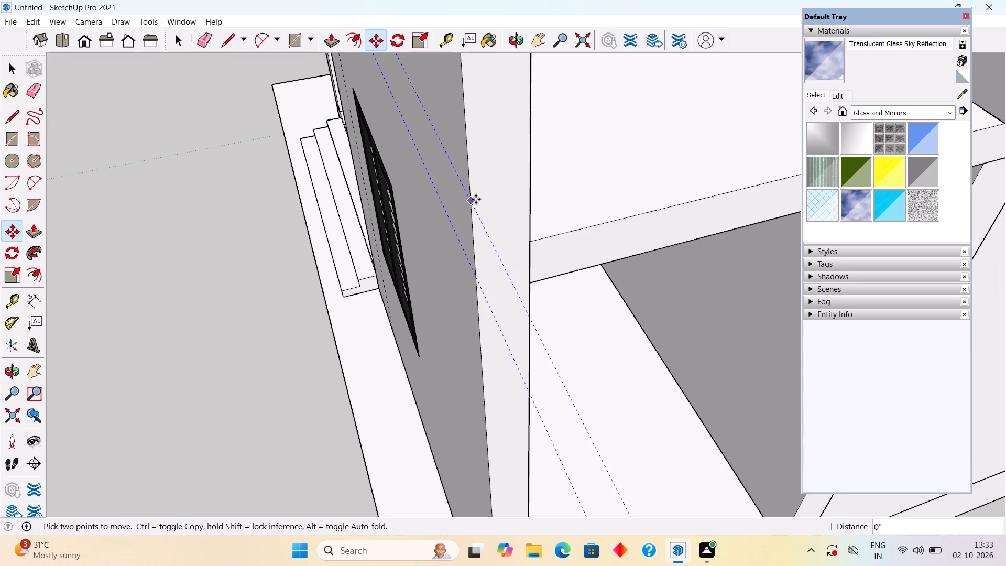
pyautogui.press('space')
pyautogui.scroll(-5, 467, 196)
pyautogui.moveTo(451, 284); pyautogui.dragTo(579, 278, button='middle')
pyautogui.scroll(-3, 579, 278)
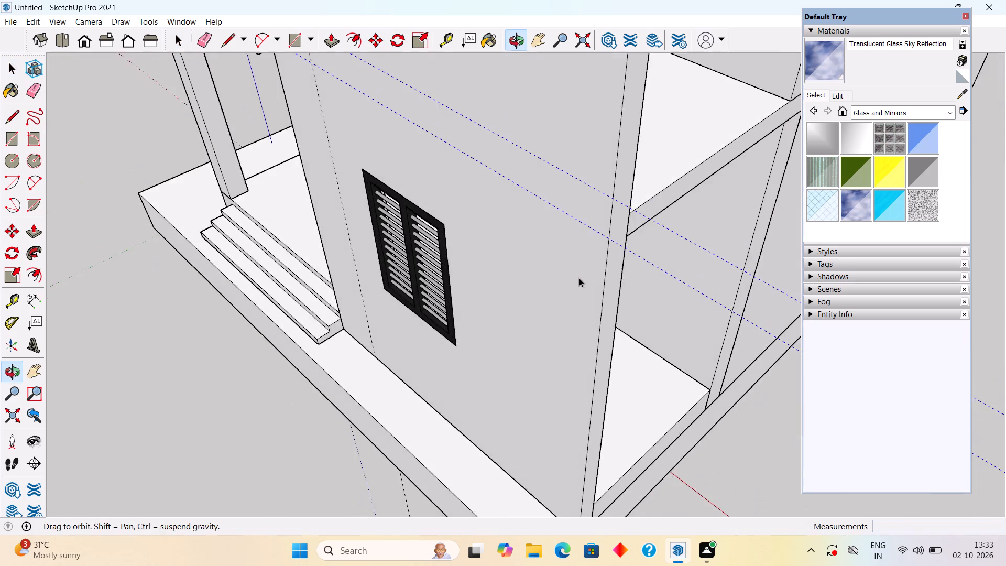
# Draw a line along the upper guide from the balcony parapet's end to the shuttered-window wall's far corner.
pyautogui.scroll(-11, 579, 278)
pyautogui.moveTo(532, 307); pyautogui.dragTo(677, 256, button='middle')
pyautogui.moveTo(513, 242); pyautogui.dragTo(557, 220, button='middle')
pyautogui.scroll(5, 479, 326)
pyautogui.scroll(-4, 475, 322)
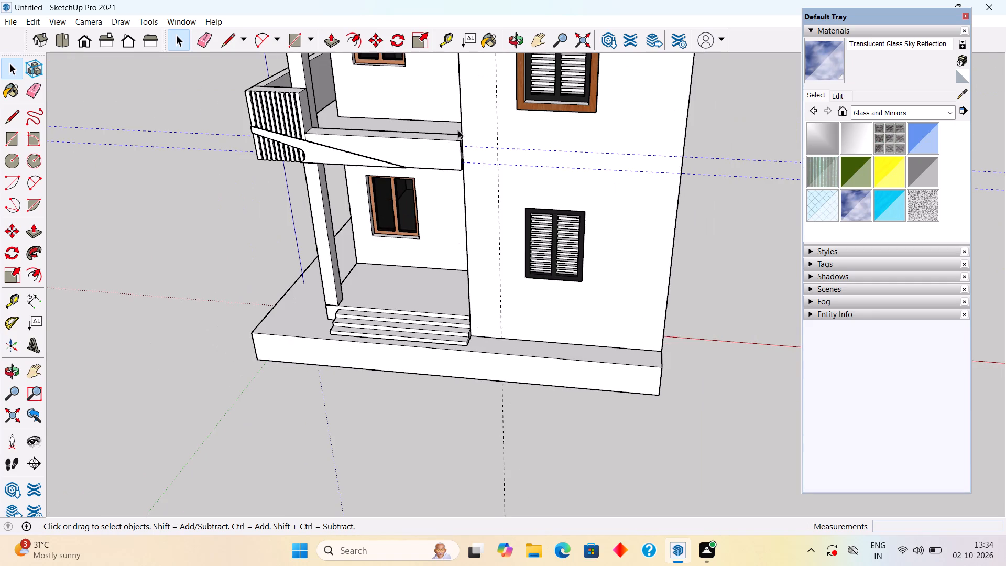
pyautogui.scroll(12, 469, 130)
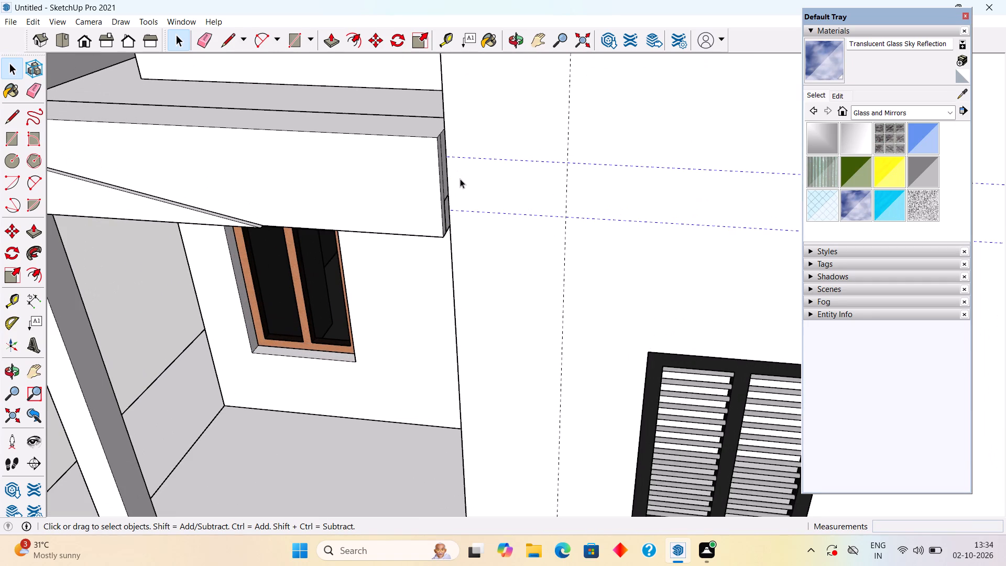
pyautogui.scroll(-14, 474, 199)
pyautogui.click(743, 167)
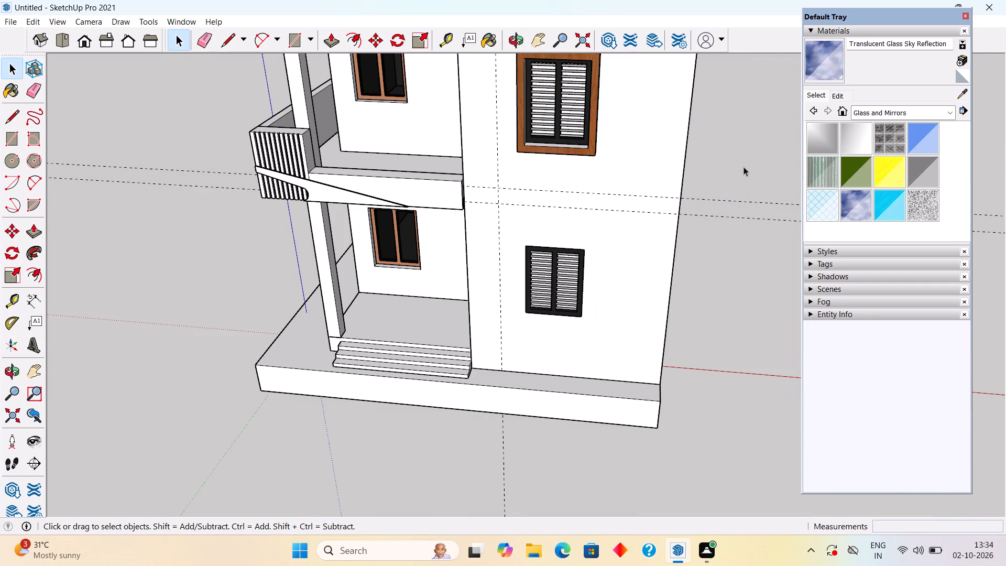
pyautogui.scroll(3, 597, 186)
pyautogui.scroll(3, 519, 190)
pyautogui.scroll(6, 393, 184)
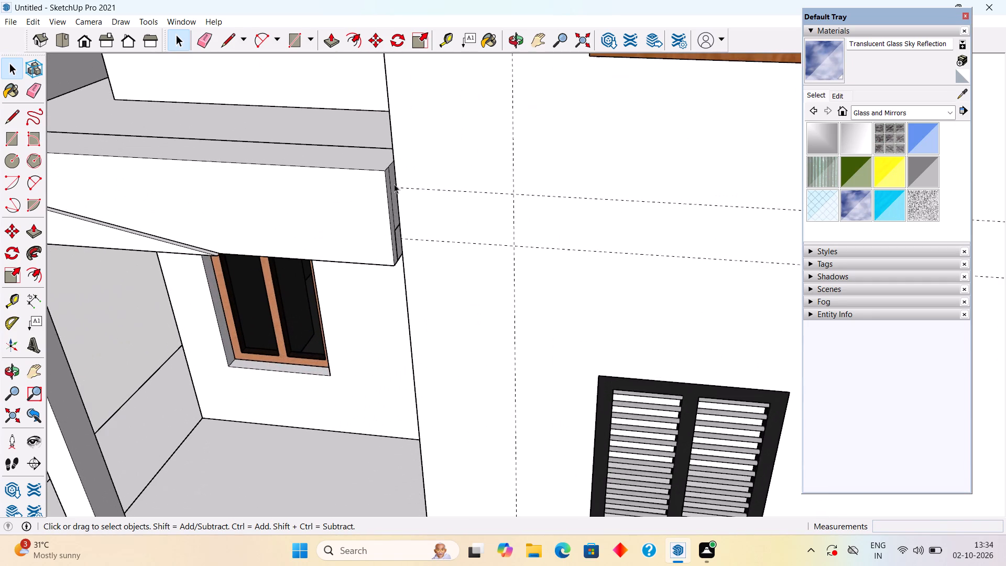
pyautogui.scroll(2, 396, 183)
pyautogui.press('l')
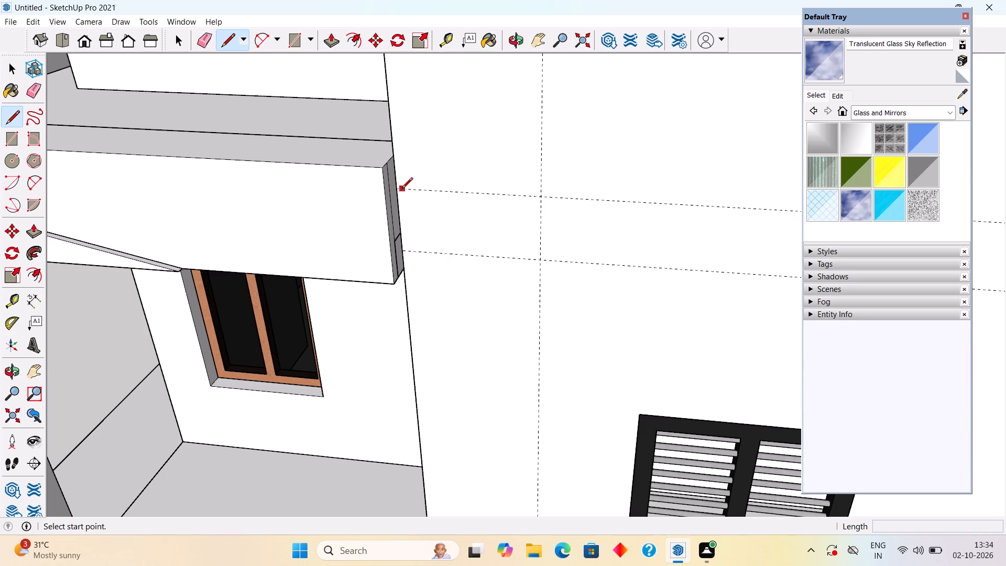
pyautogui.click(399, 189)
pyautogui.scroll(-15, 400, 189)
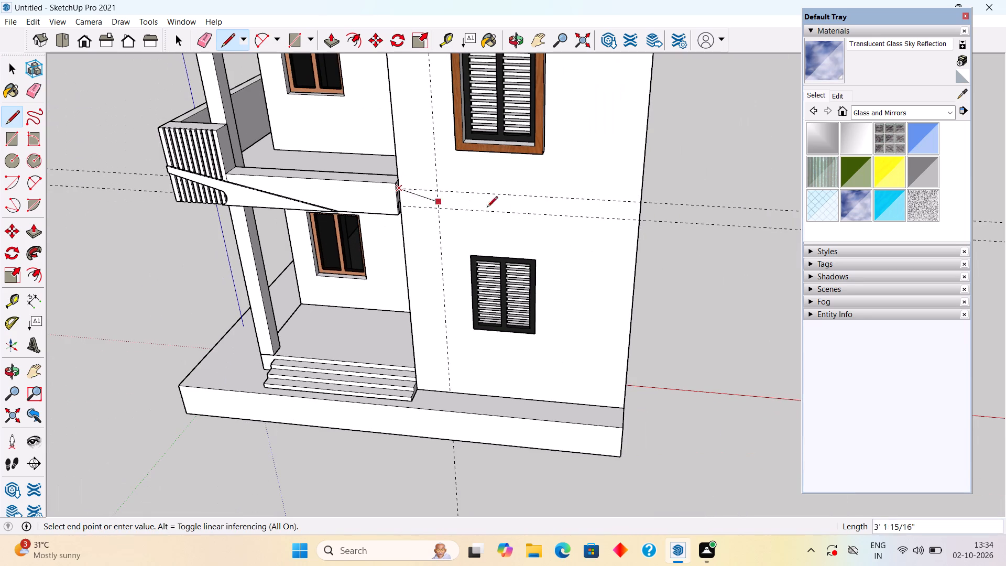
pyautogui.click(640, 203)
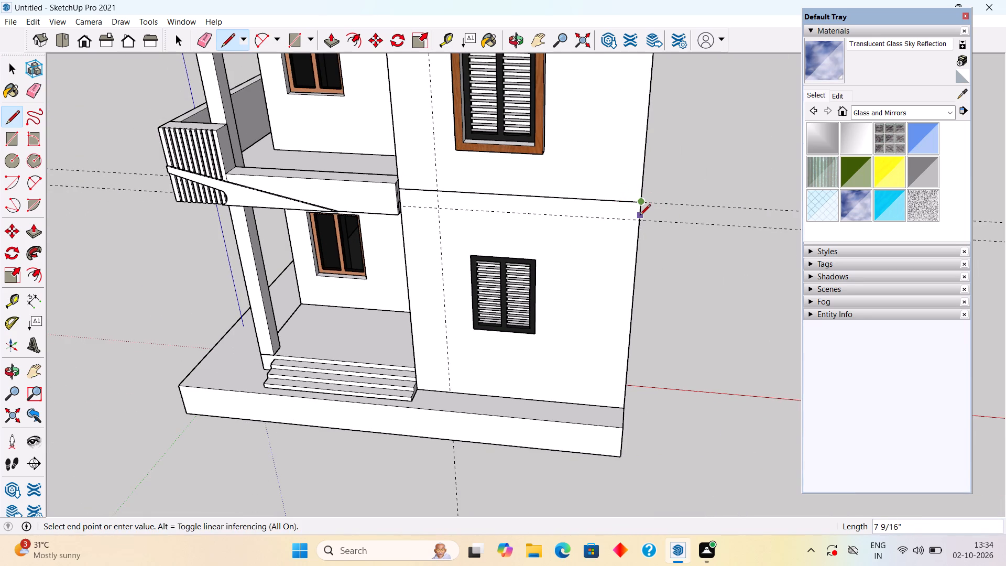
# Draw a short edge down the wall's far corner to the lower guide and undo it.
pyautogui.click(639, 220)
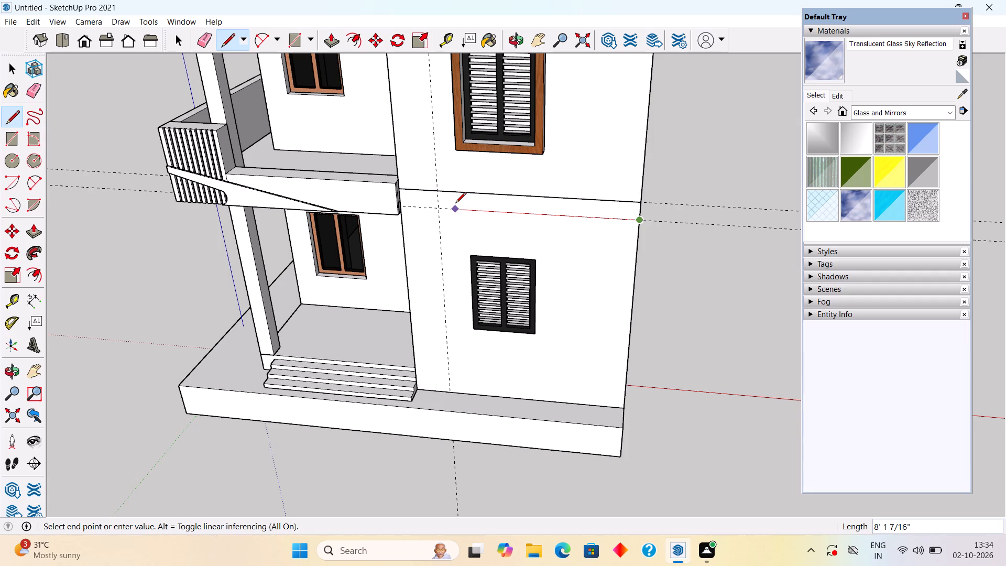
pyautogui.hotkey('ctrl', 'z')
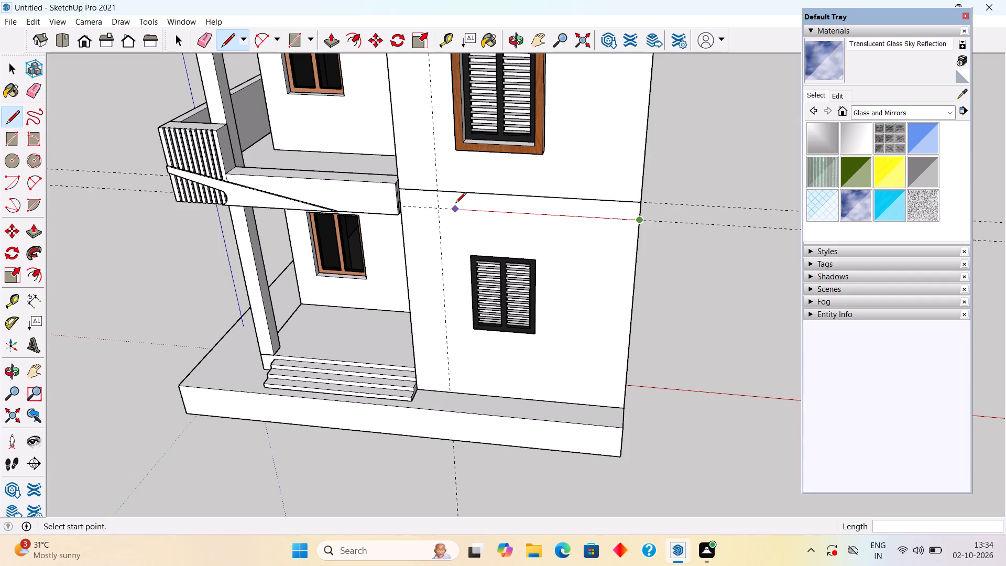
# Draw the band's lower line about 7' 9 1/4" from the far corner, below the lower guide, and round it down to the vertical guide with an arc.
pyautogui.click(638, 230)
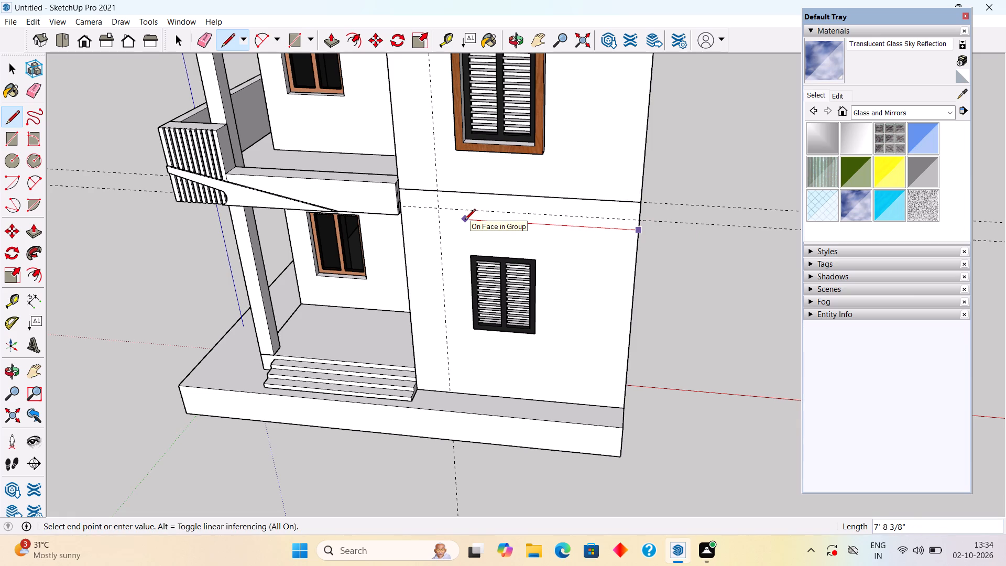
pyautogui.click(463, 219)
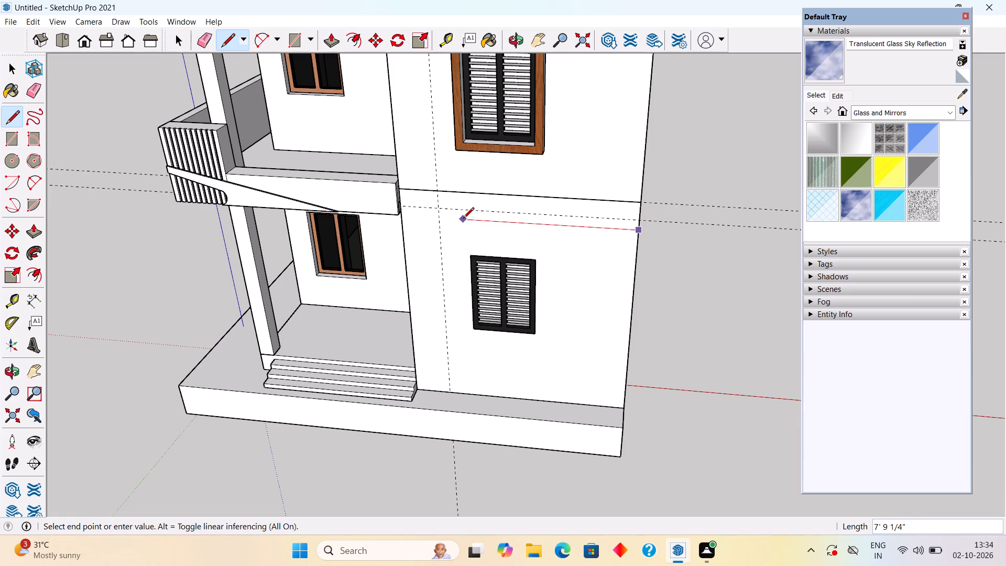
pyautogui.press('a')
pyautogui.click(463, 219)
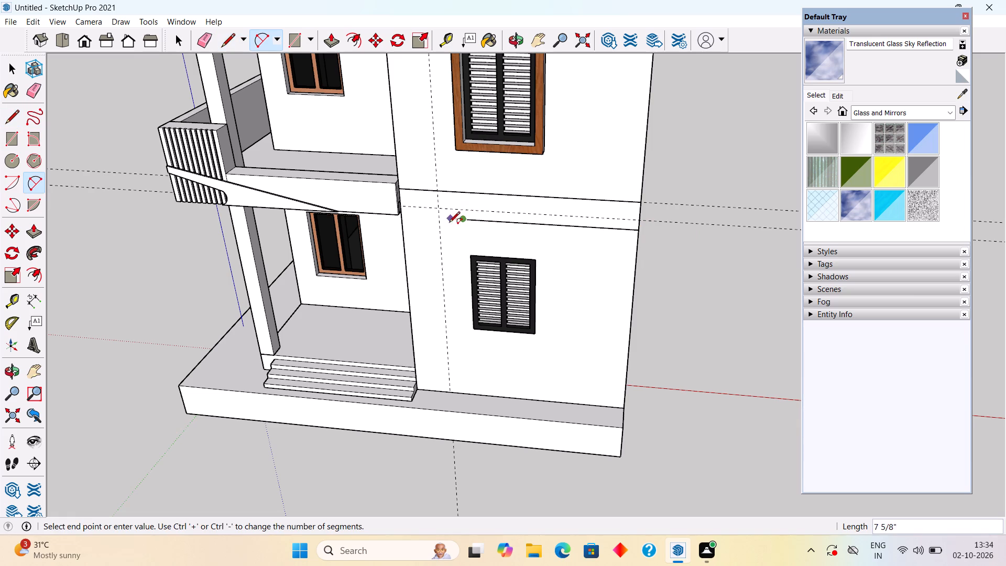
pyautogui.click(440, 237)
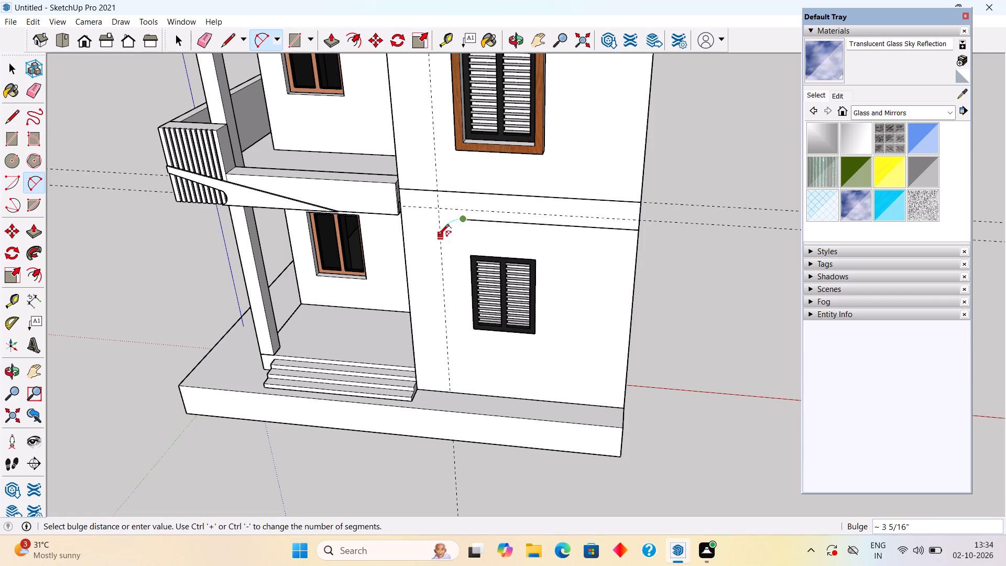
pyautogui.click(438, 236)
# Complete the outline from the arc down the vertical guide to the wall base, along to the near corner and up to the band's top line.
pyautogui.press('l')
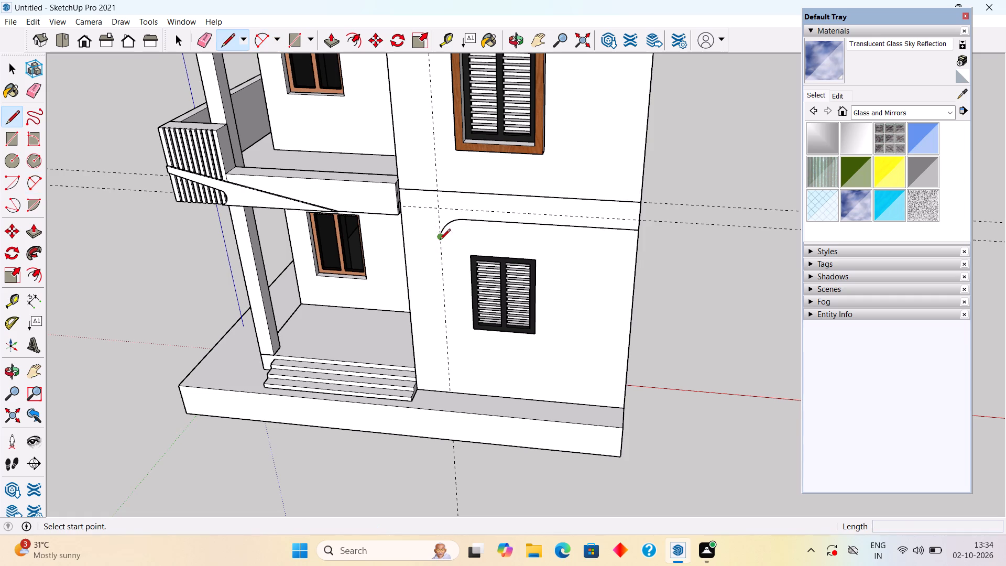
pyautogui.click(440, 241)
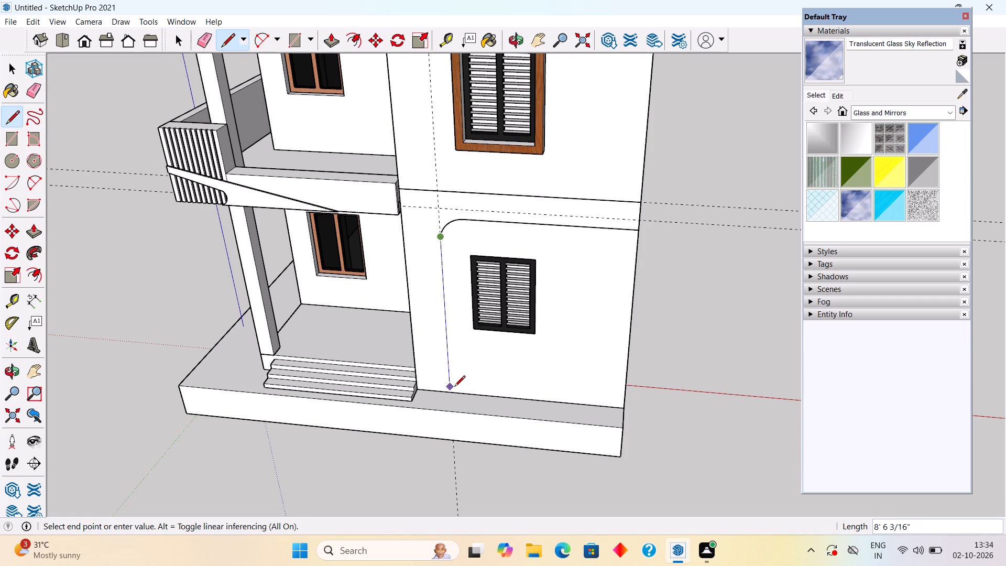
pyautogui.click(453, 391)
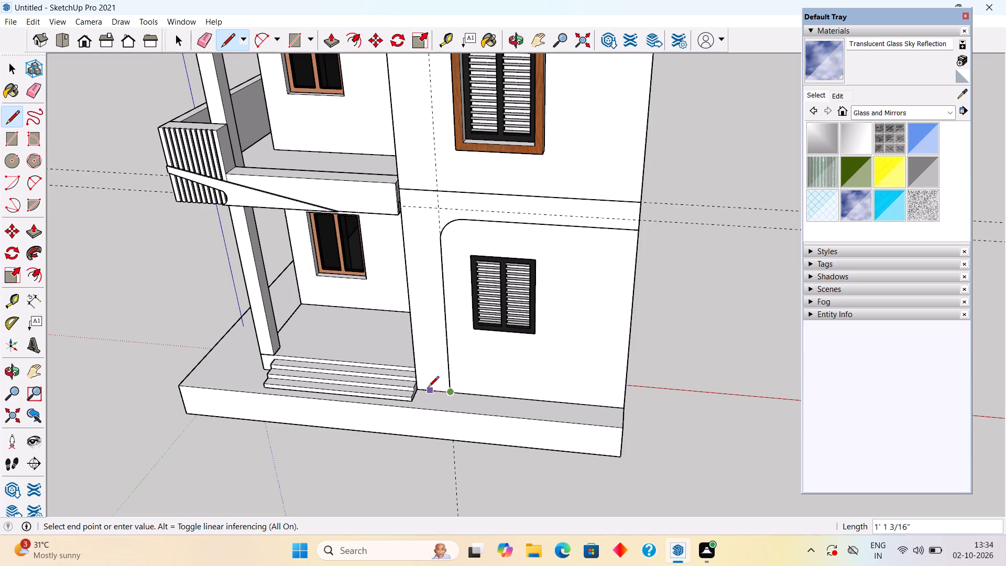
pyautogui.click(423, 389)
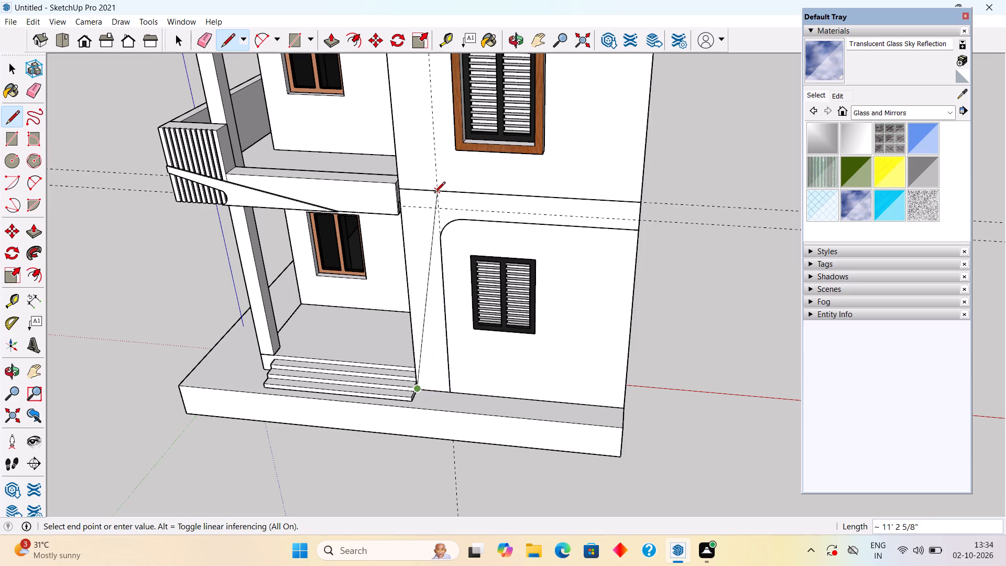
pyautogui.click(404, 193)
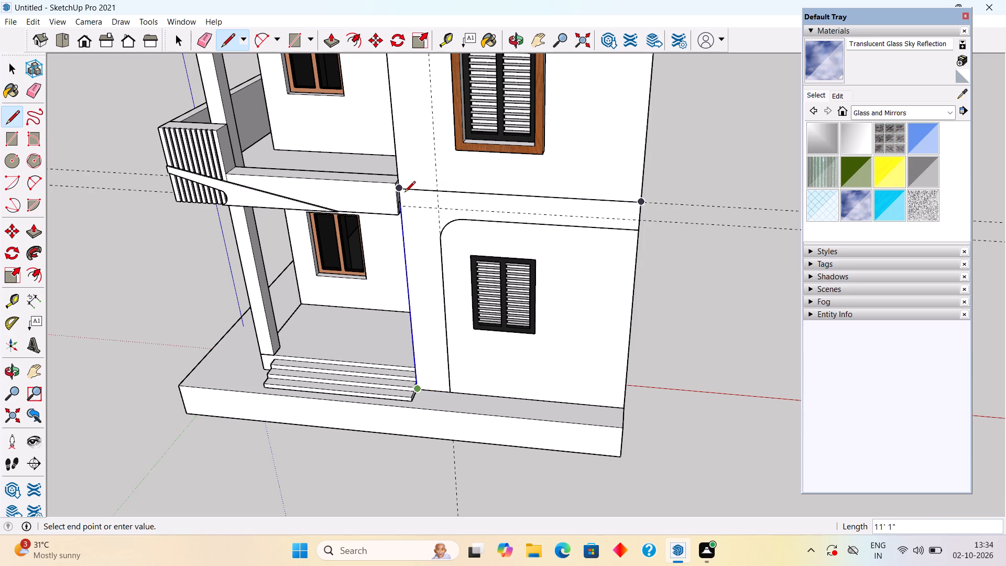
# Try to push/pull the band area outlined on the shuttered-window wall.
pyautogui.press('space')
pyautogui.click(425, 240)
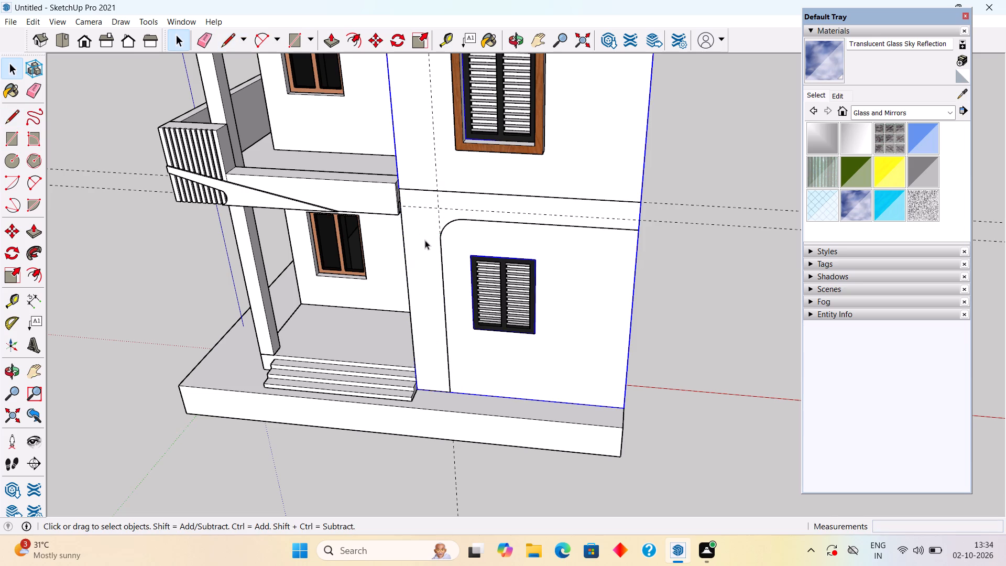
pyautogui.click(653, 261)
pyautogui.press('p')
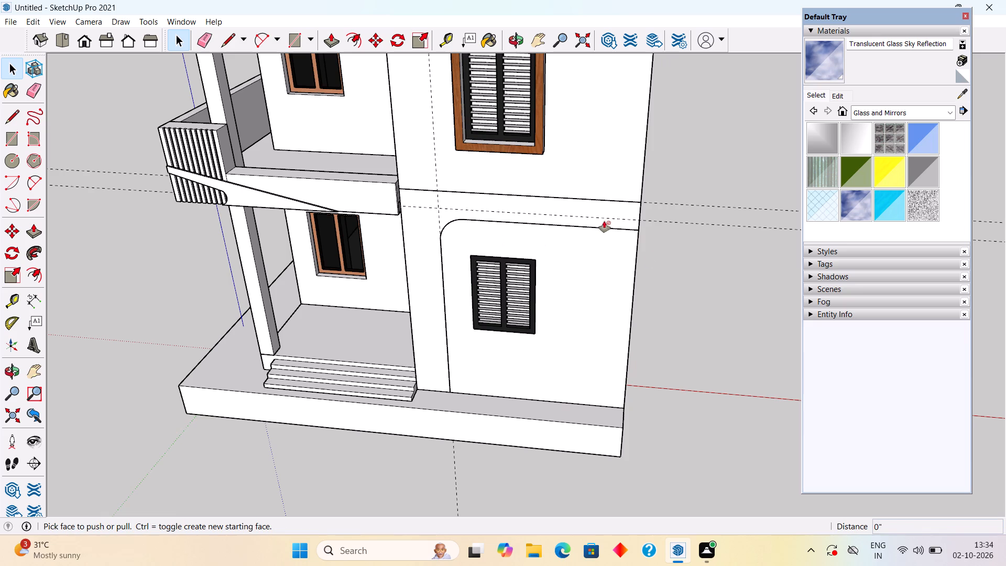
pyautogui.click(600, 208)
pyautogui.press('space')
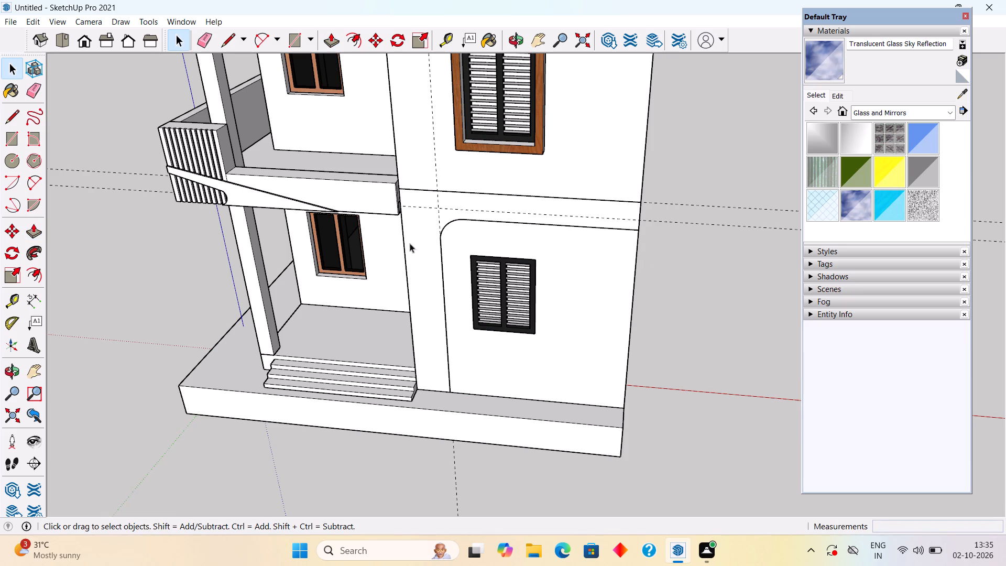
# Check whether the band outline forms its own face, separate from the wall group's front face.
pyautogui.scroll(6, 431, 243)
pyautogui.click(431, 243)
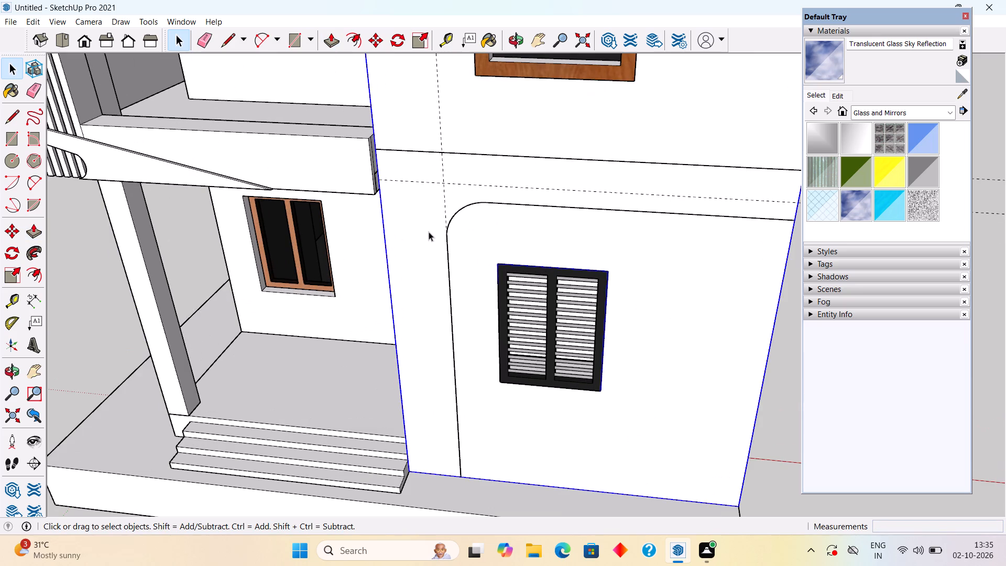
pyautogui.doubleClick(429, 232)
pyautogui.click(429, 232)
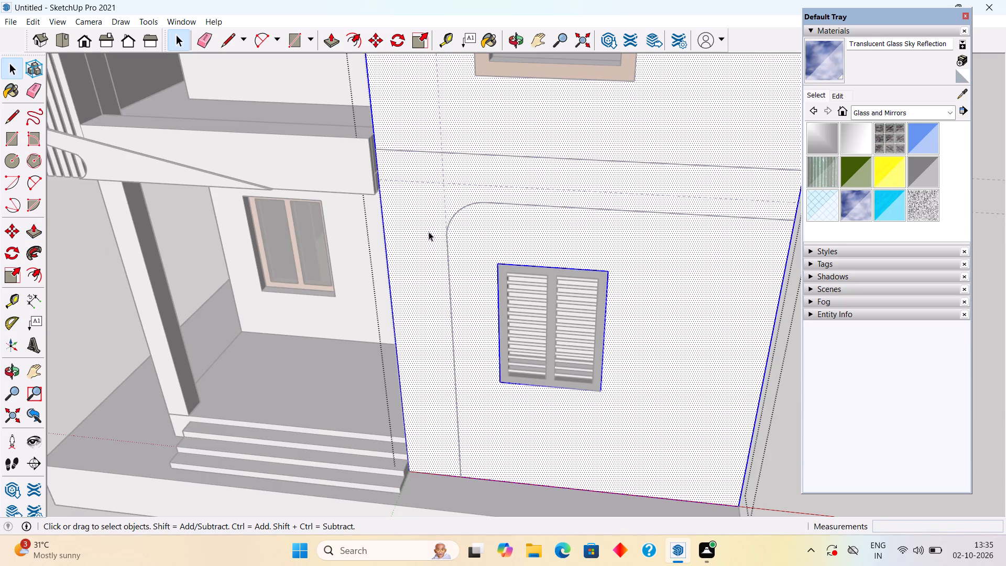
pyautogui.click(429, 232)
pyautogui.scroll(-6, 429, 232)
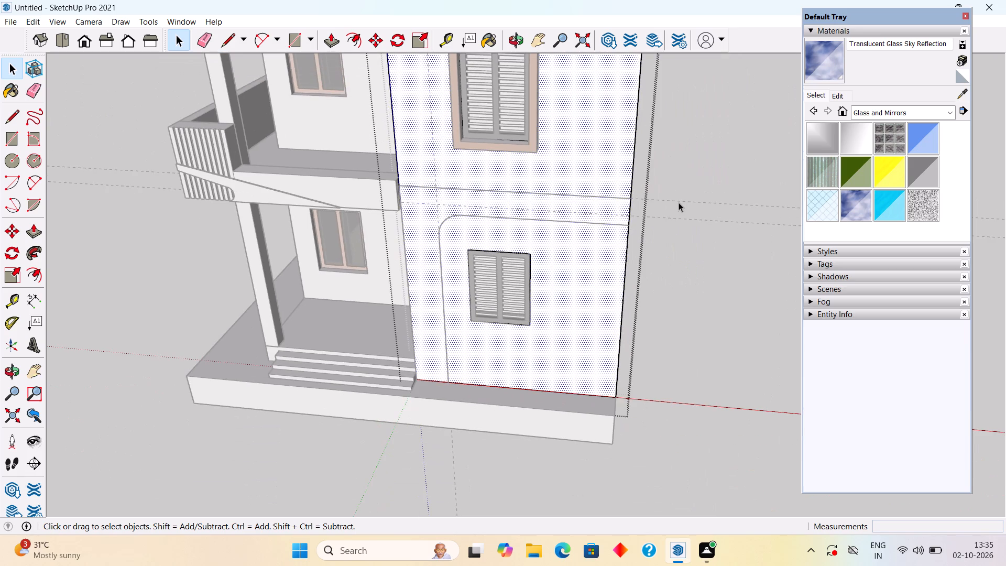
pyautogui.click(684, 201)
pyautogui.scroll(5, 420, 201)
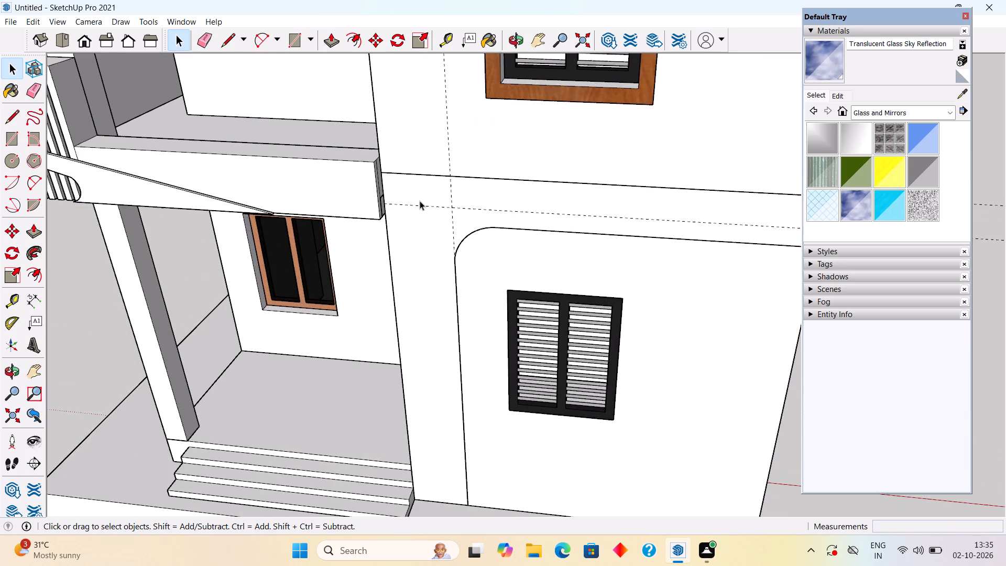
pyautogui.scroll(1, 420, 201)
pyautogui.scroll(2, 397, 238)
pyautogui.moveTo(385, 239); pyautogui.dragTo(340, 231, button='middle')
pyautogui.click(395, 216)
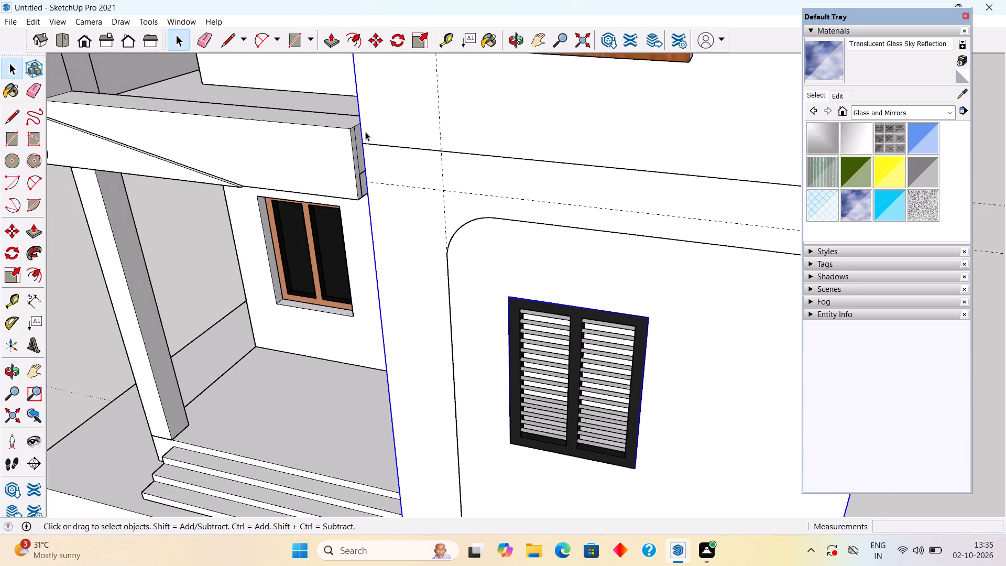
pyautogui.scroll(-7, 365, 132)
pyautogui.click(761, 245)
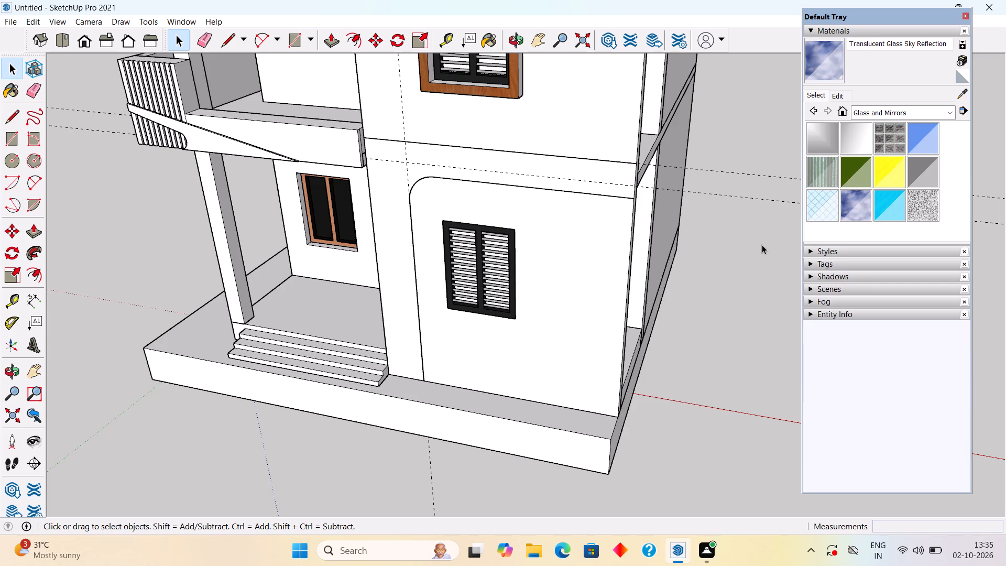
pyautogui.scroll(-1, 655, 219)
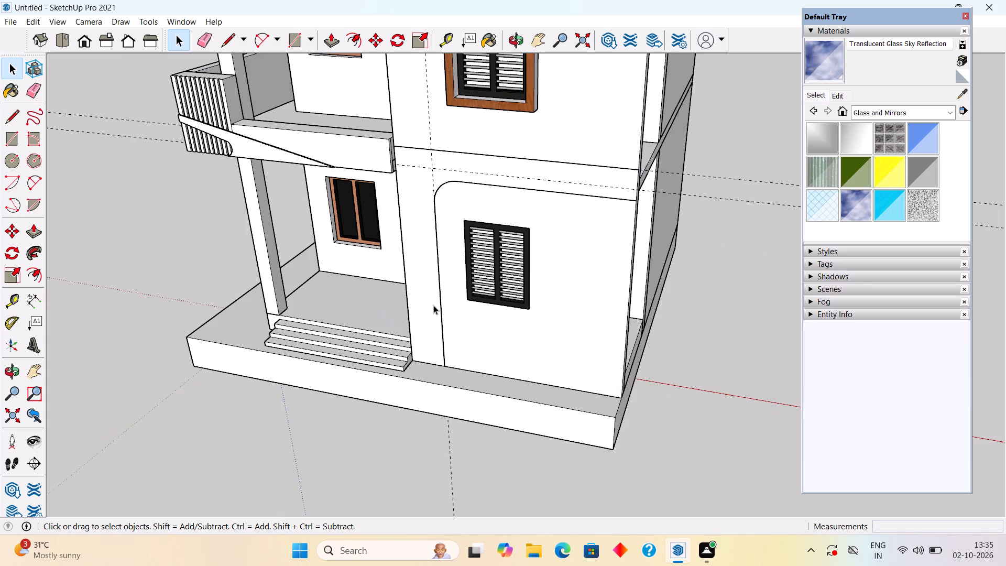
# Delete the vertical outline edge drawn along the wall's near corner, between the band's top line and the base.
pyautogui.scroll(3, 425, 145)
pyautogui.scroll(8, 439, 213)
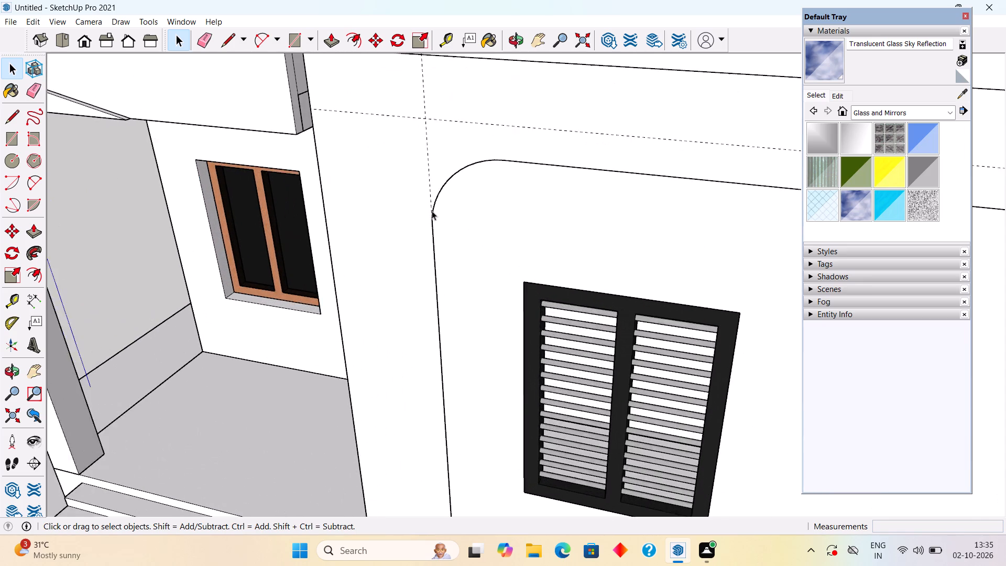
pyautogui.scroll(4, 432, 211)
pyautogui.scroll(-7, 432, 211)
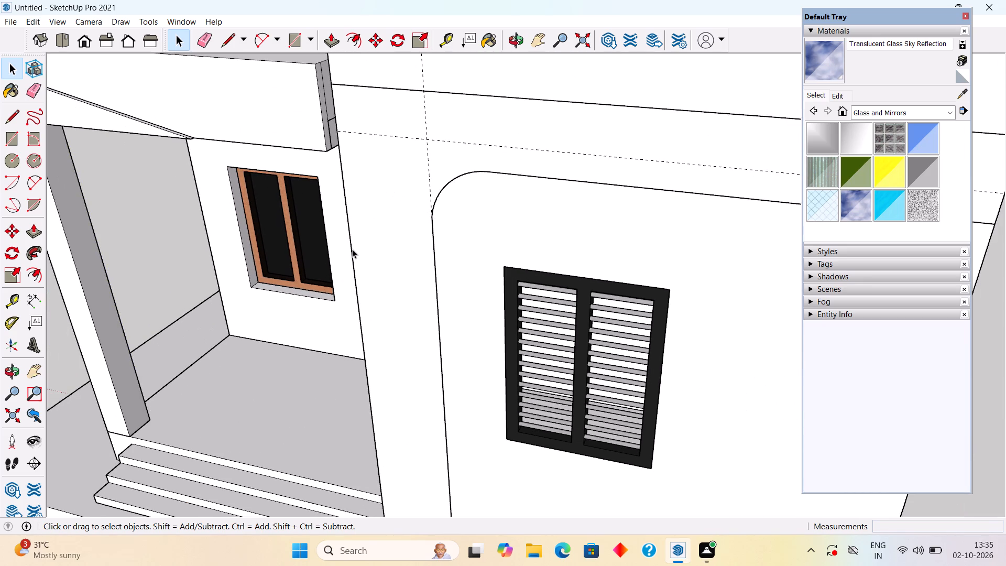
pyautogui.click(352, 255)
pyautogui.scroll(-4, 386, 269)
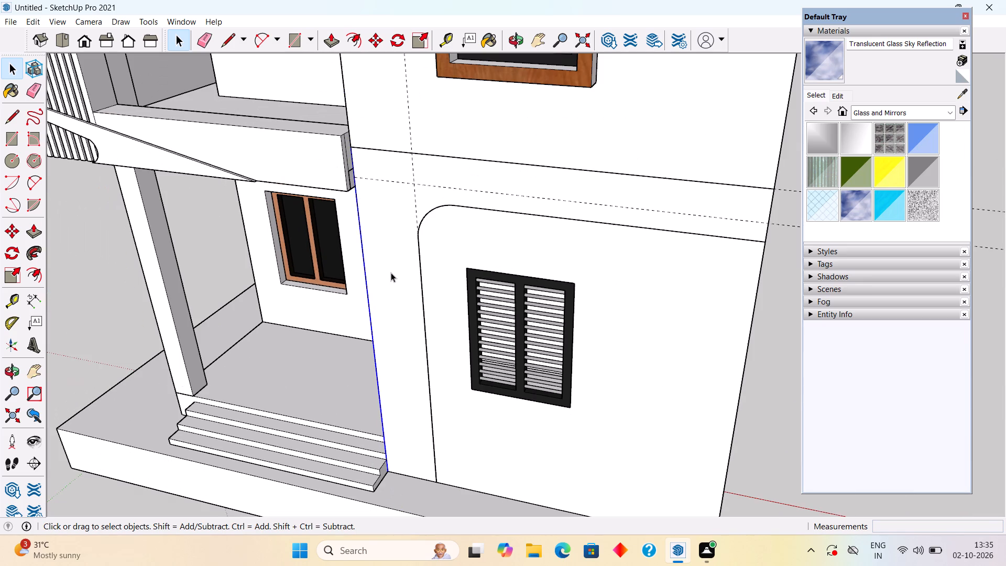
pyautogui.press('Delete')
# Open the shuttered-window wall's group and delete its front face.
pyautogui.click(412, 278)
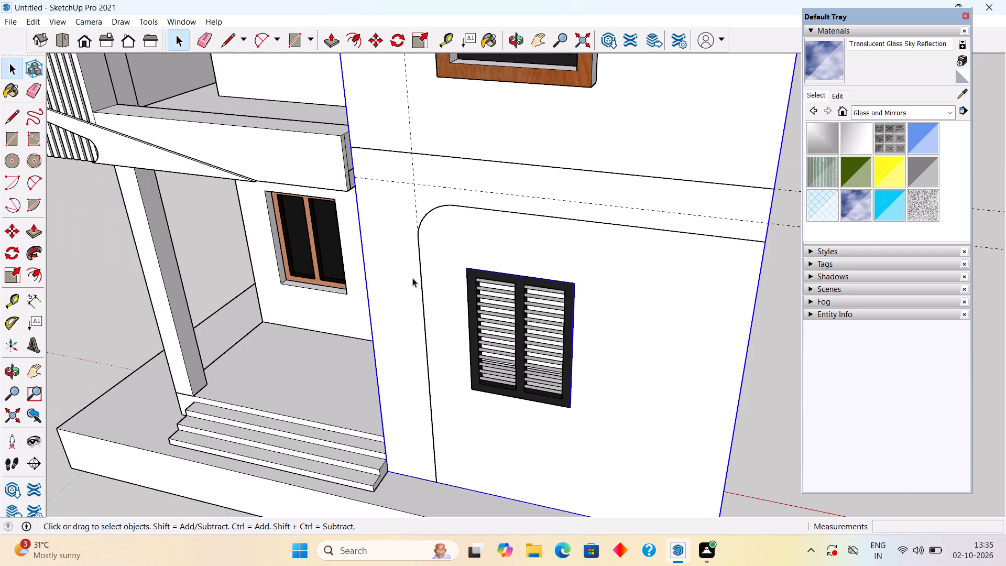
pyautogui.click(412, 278)
pyautogui.doubleClick(406, 273)
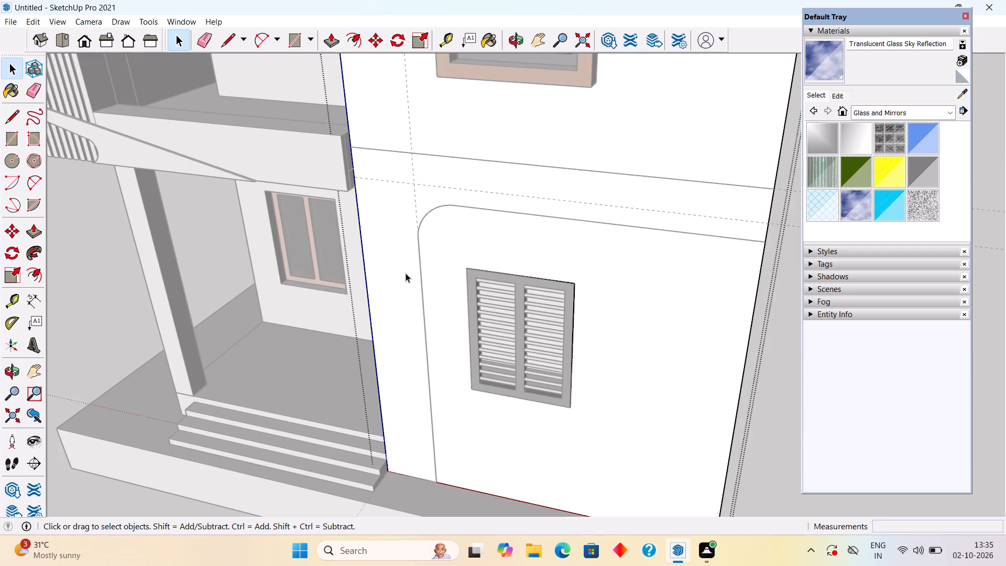
pyautogui.click(406, 273)
pyautogui.click(406, 273)
pyautogui.doubleClick(406, 273)
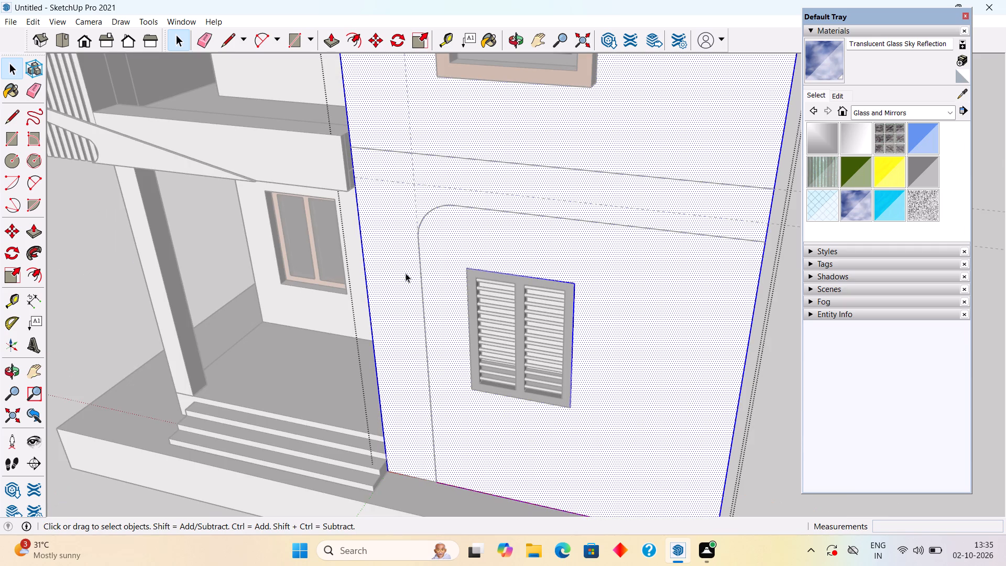
pyautogui.click(406, 273)
pyautogui.press('Delete')
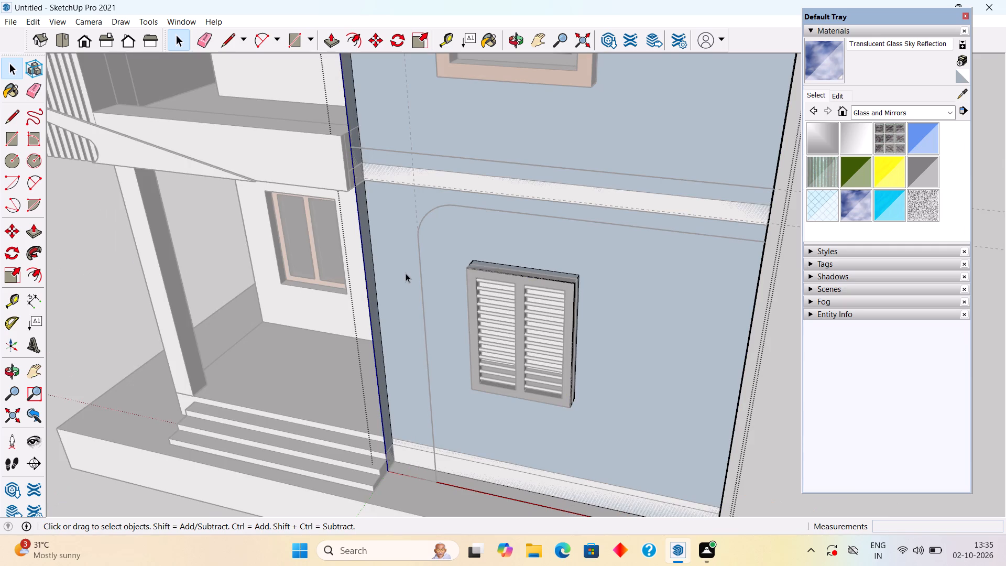
# Undo the deletion of the shuttered-window wall's front face and close the wall group.
pyautogui.hotkey('ctrl', 'z')
pyautogui.click(783, 350)
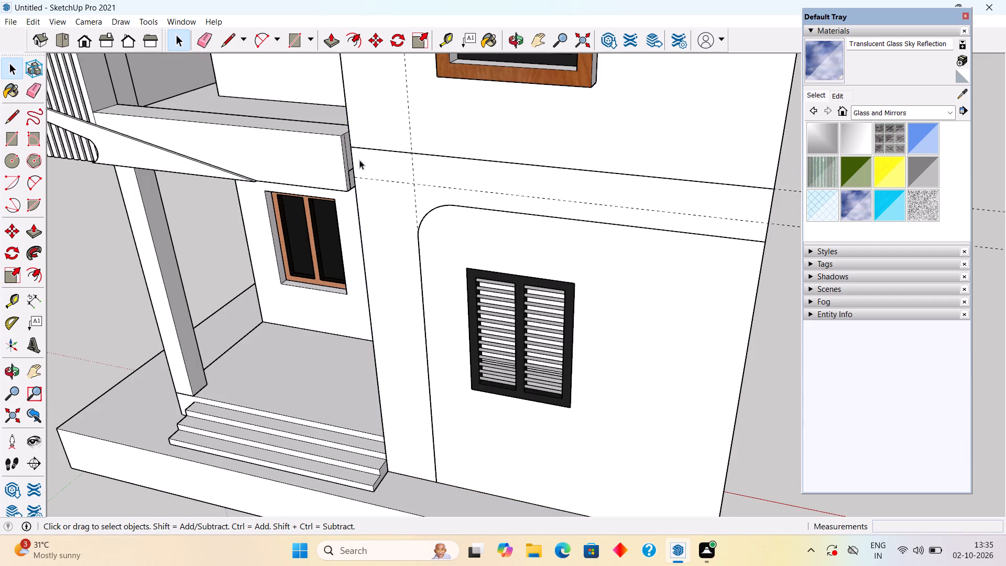
# Outside the wall group, retrace the band's near vertical edge, its 1' 9" base edge and the rounded inner corner.
pyautogui.press('l')
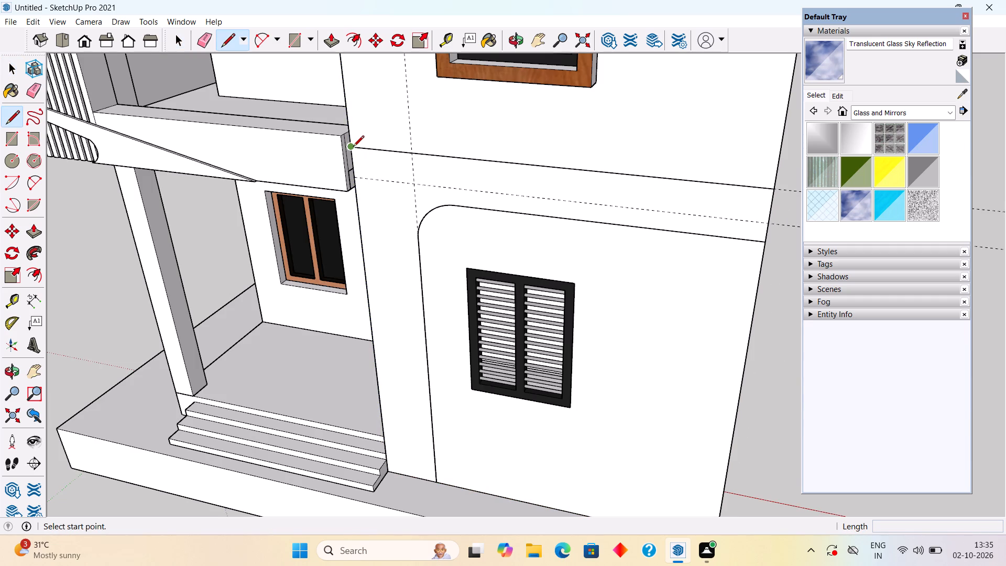
pyautogui.click(353, 147)
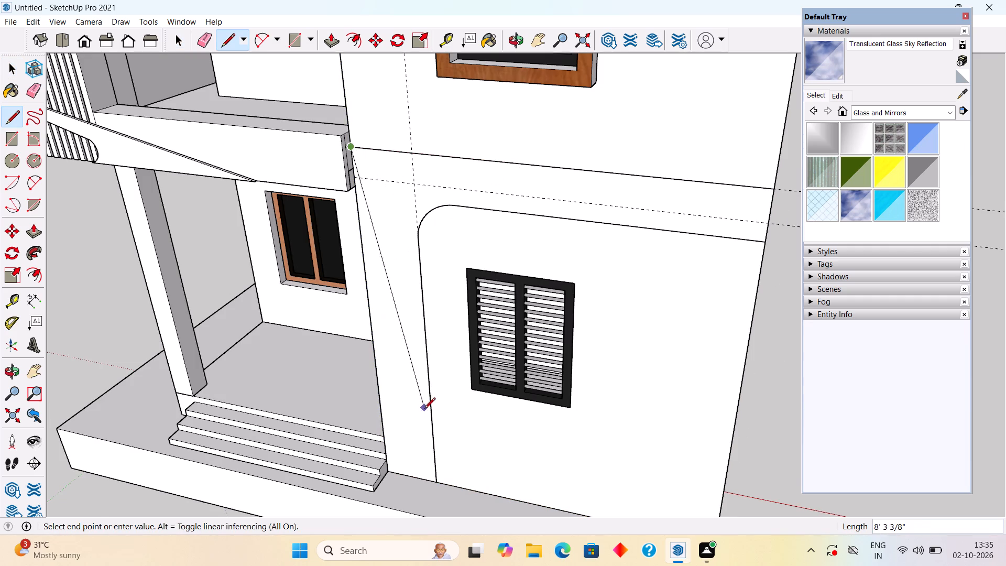
pyautogui.click(388, 472)
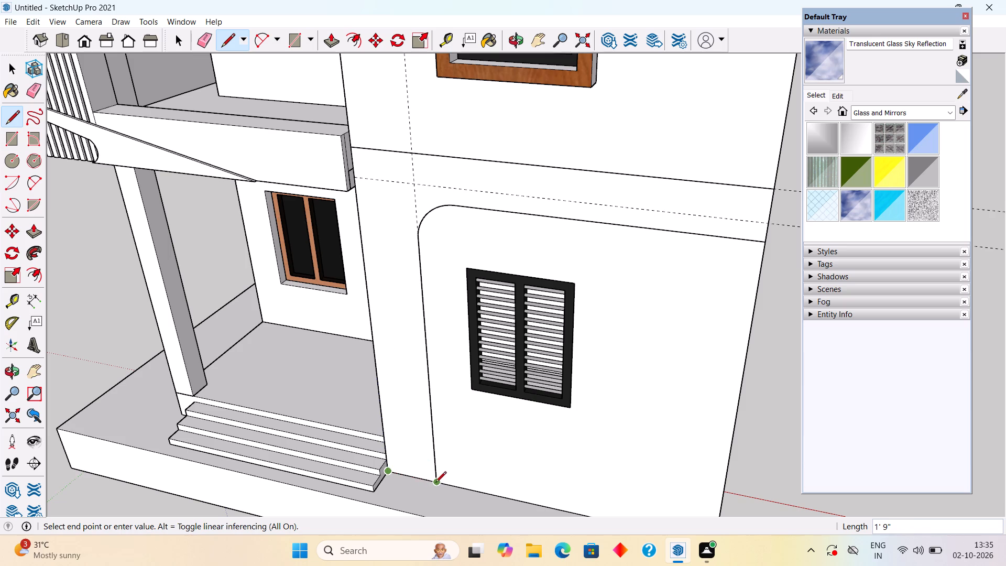
pyautogui.click(436, 483)
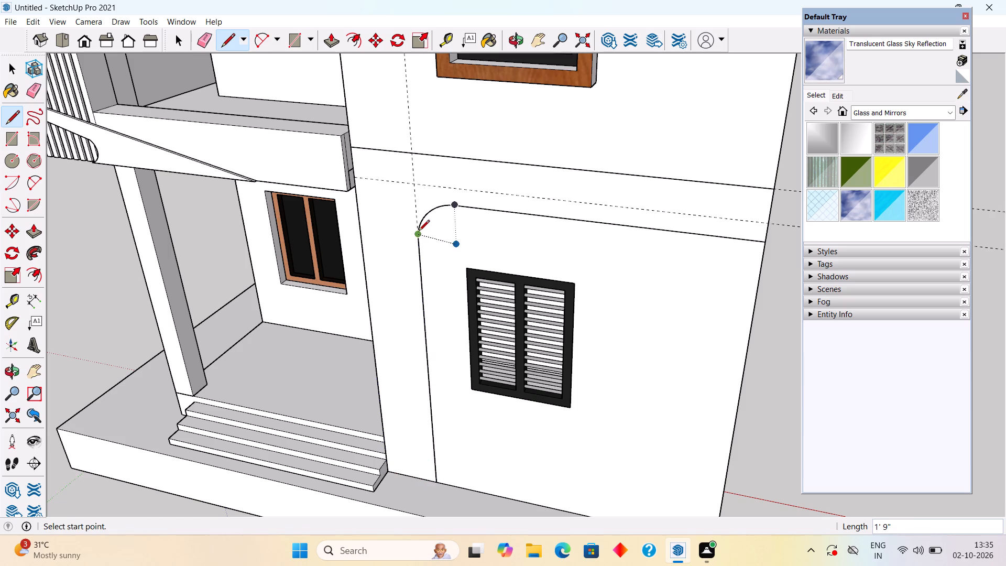
pyautogui.click(418, 237)
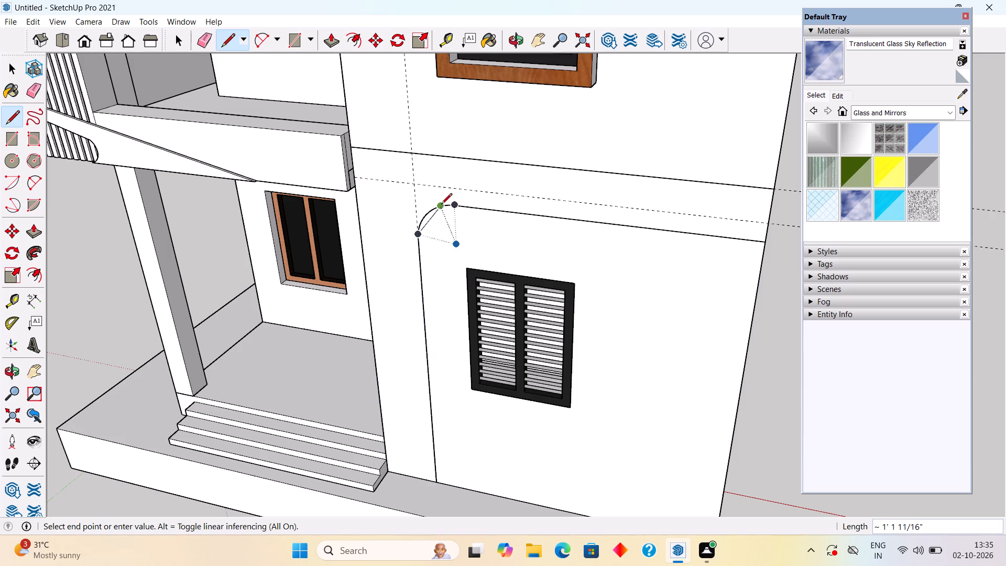
pyautogui.press('a')
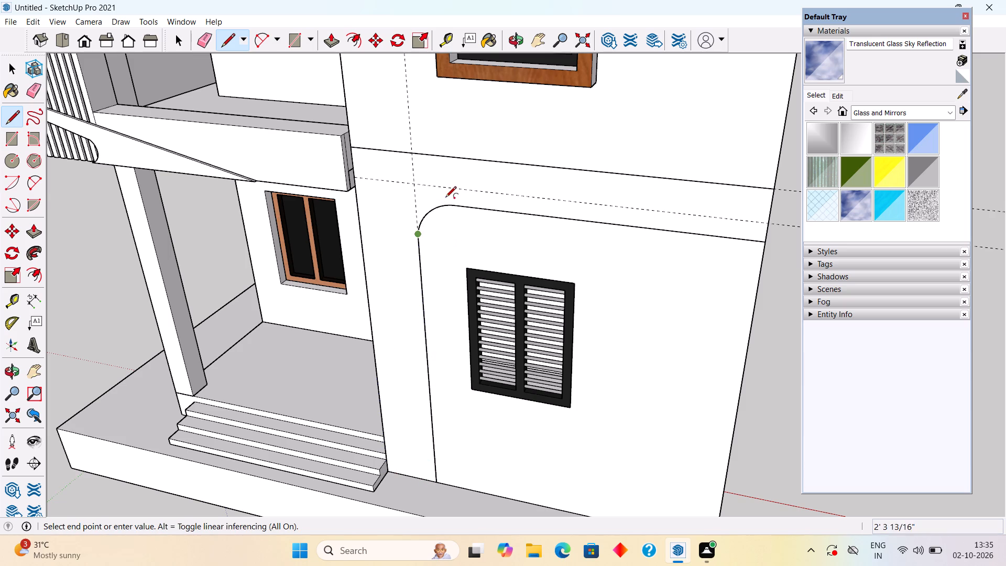
pyautogui.click(419, 237)
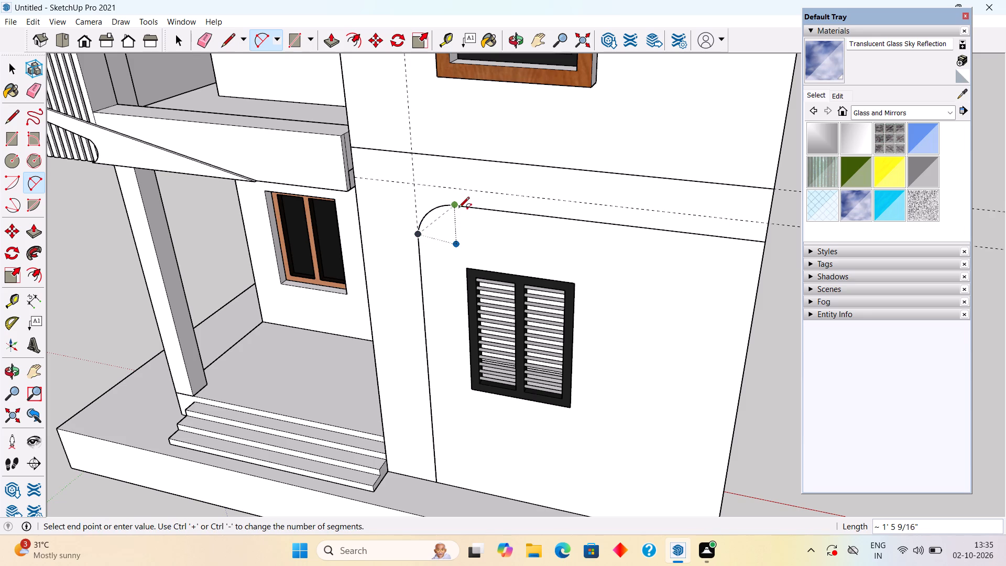
pyautogui.click(457, 209)
pyautogui.click(439, 204)
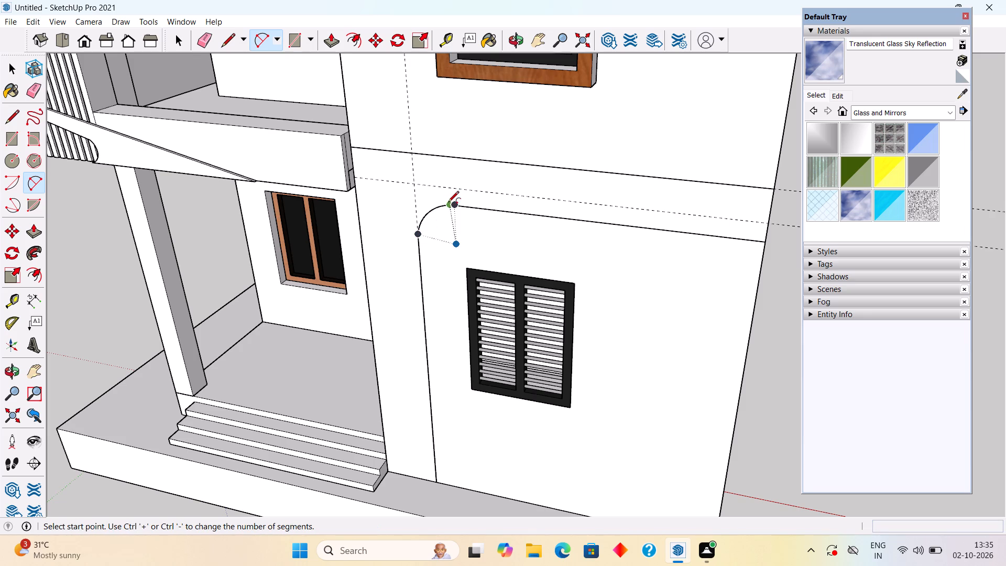
# Retrace the band's lower horizontal edge and its 10' 7 1/2" top line between the wall's two corners.
pyautogui.press('l')
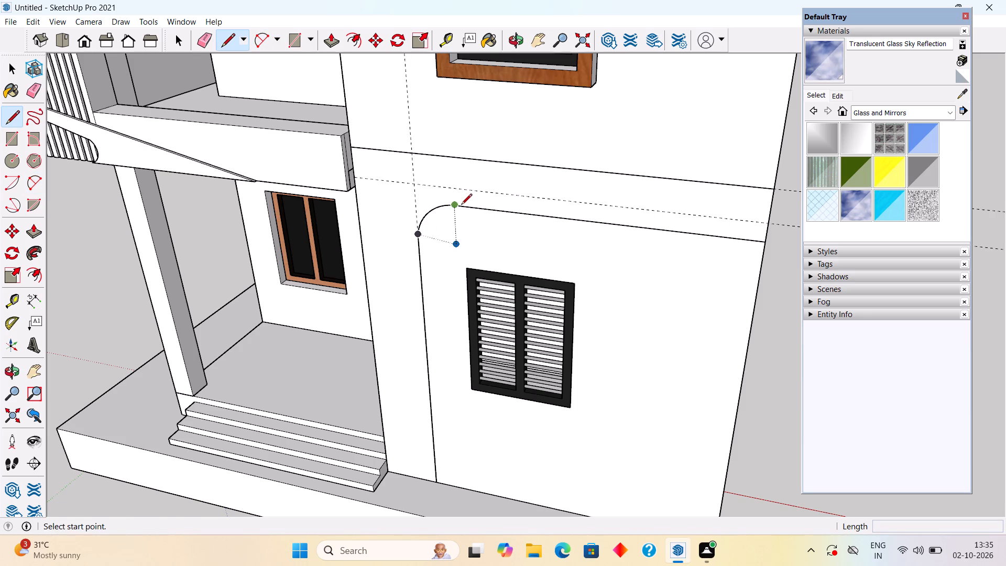
pyautogui.click(458, 206)
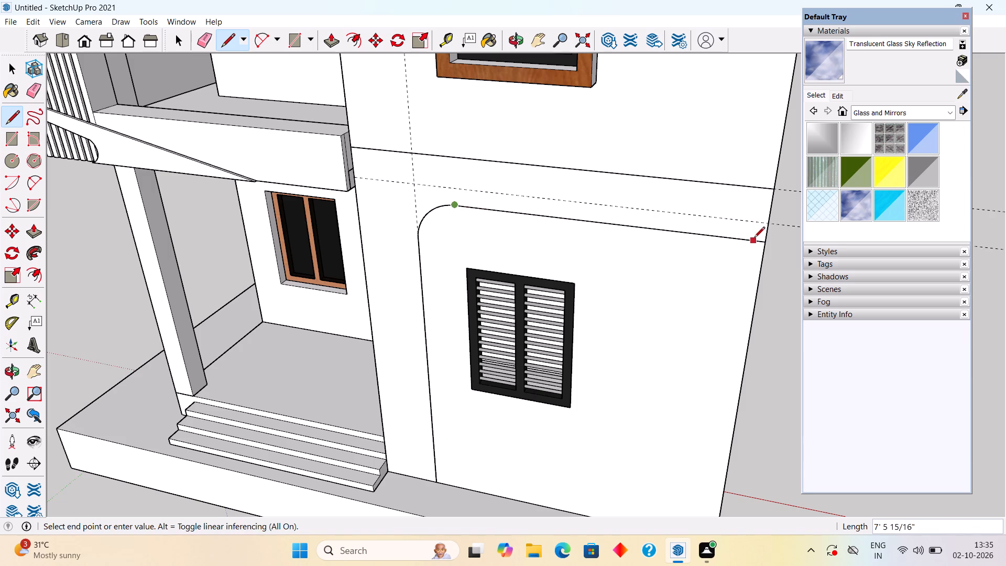
pyautogui.click(762, 242)
pyautogui.click(771, 190)
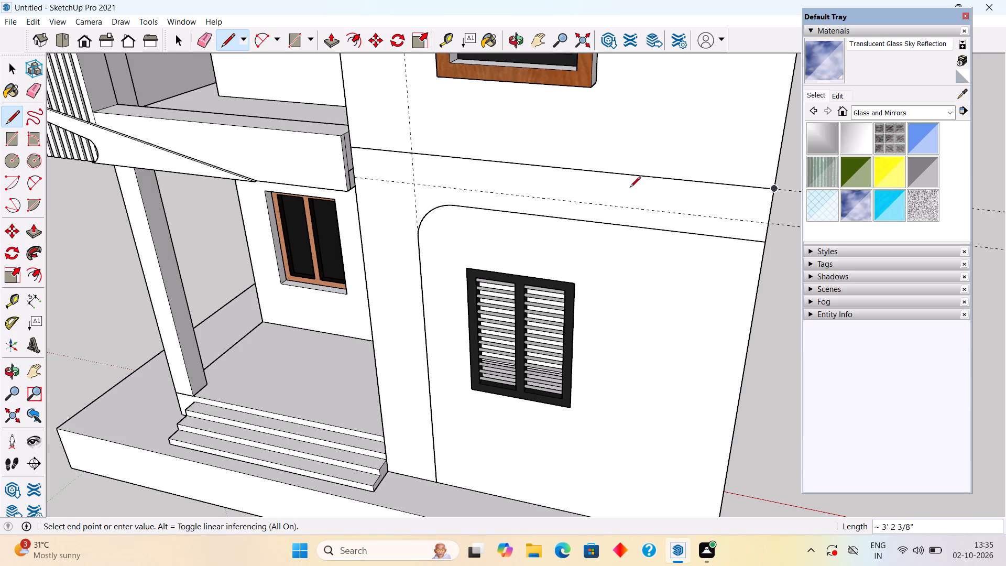
pyautogui.click(353, 144)
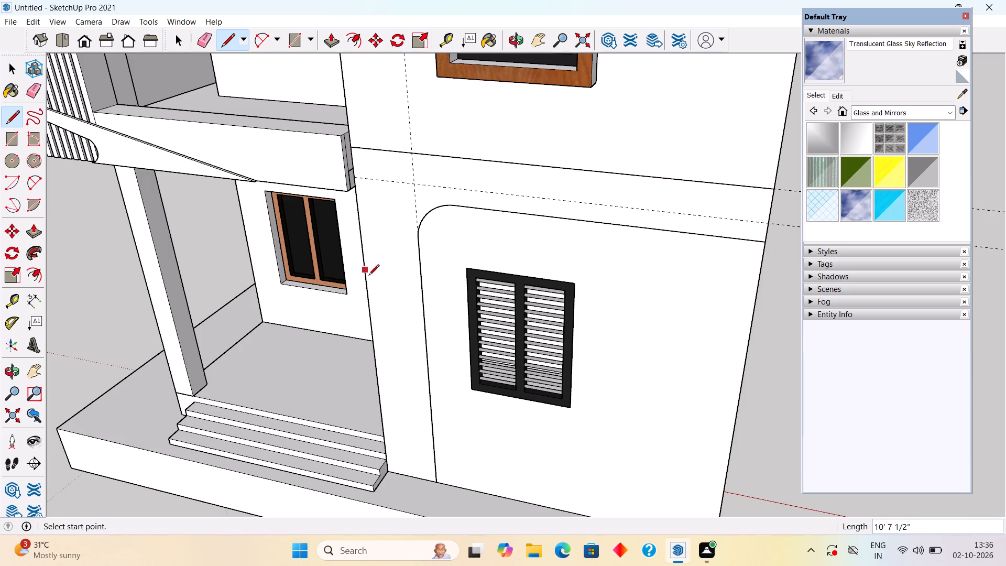
pyautogui.click(389, 474)
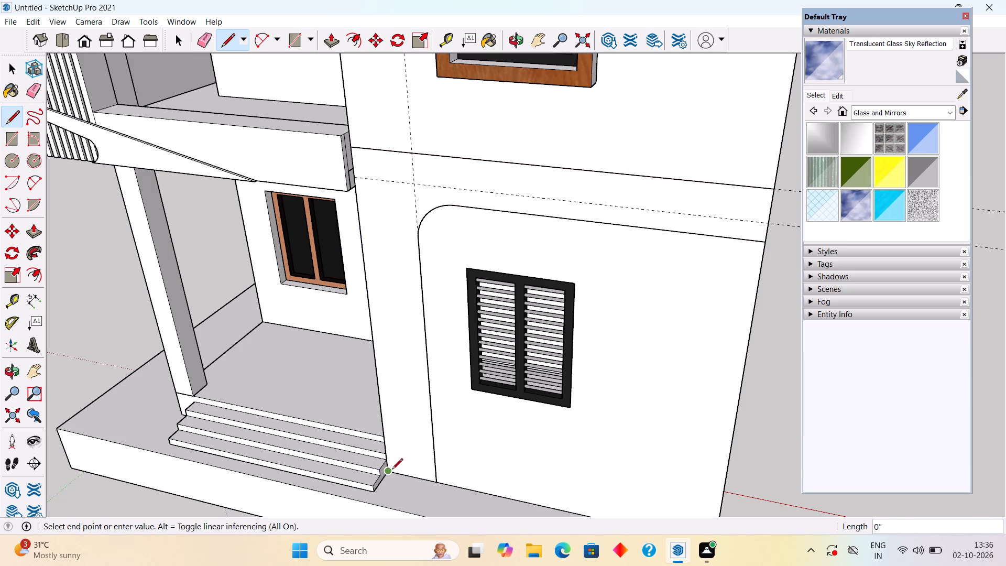
pyautogui.press('space')
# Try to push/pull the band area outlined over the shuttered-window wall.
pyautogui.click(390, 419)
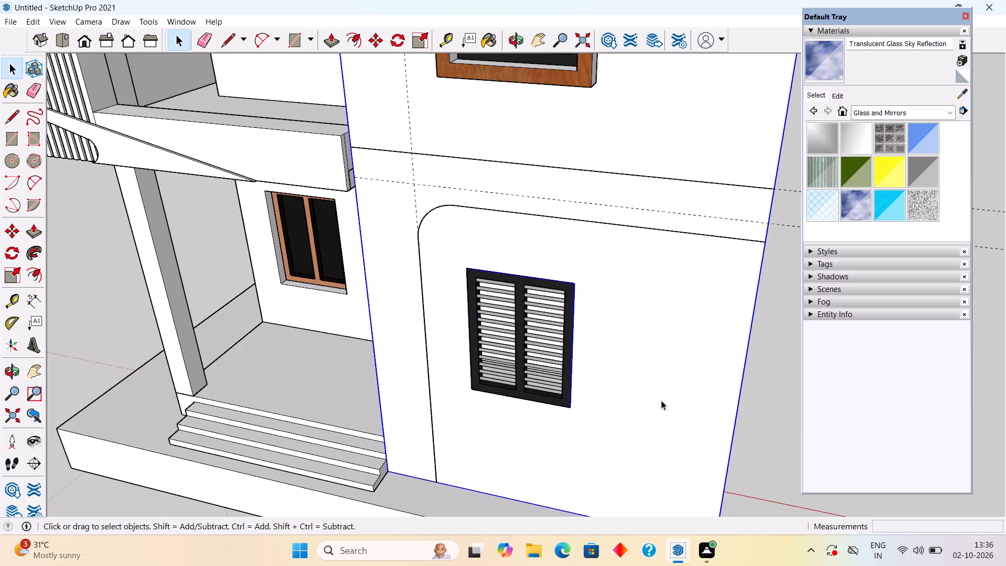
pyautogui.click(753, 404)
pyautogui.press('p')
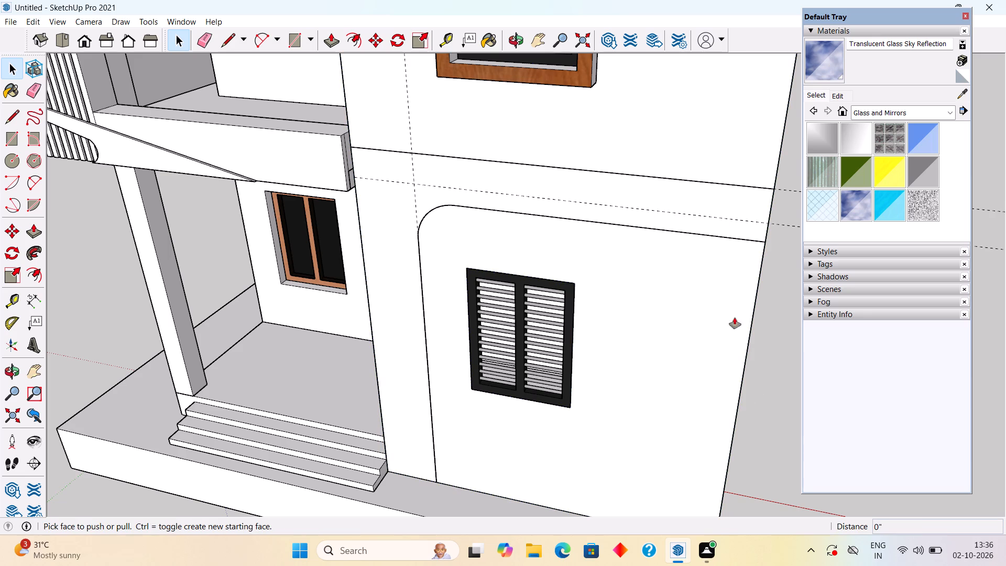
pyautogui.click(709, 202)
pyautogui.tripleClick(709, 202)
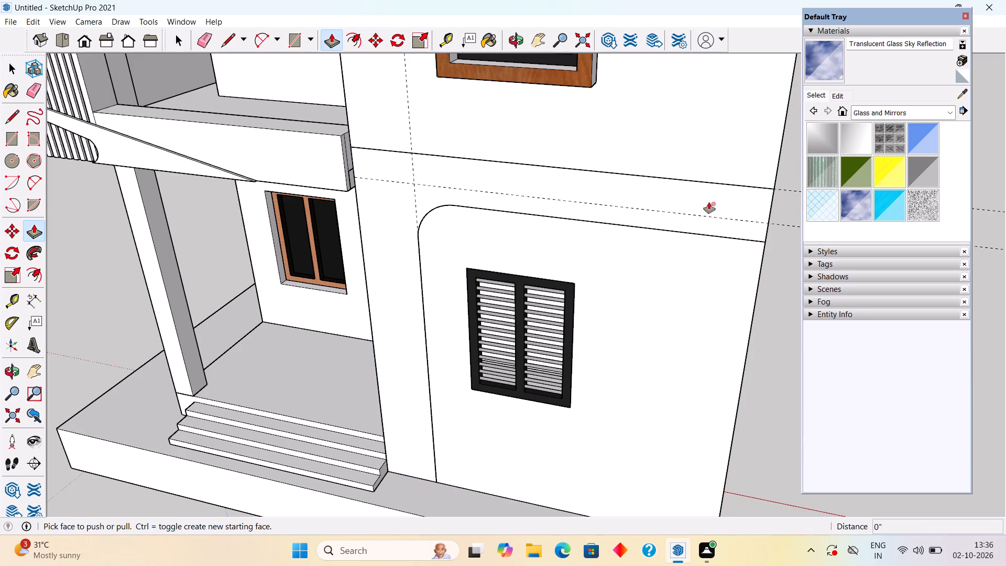
# Inside the wall group, draw the band's 10' 7 1/2" top line and its 7' 9 1/4" lower edge up to the rounded corner.
pyautogui.press('space')
pyautogui.tripleClick(711, 273)
pyautogui.click(712, 273)
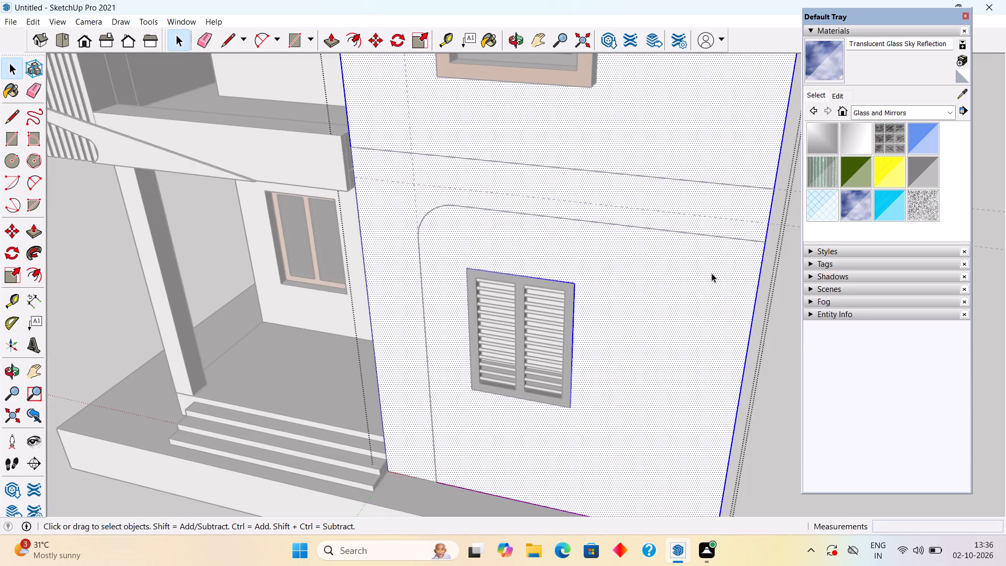
pyautogui.click(727, 213)
pyautogui.click(727, 213)
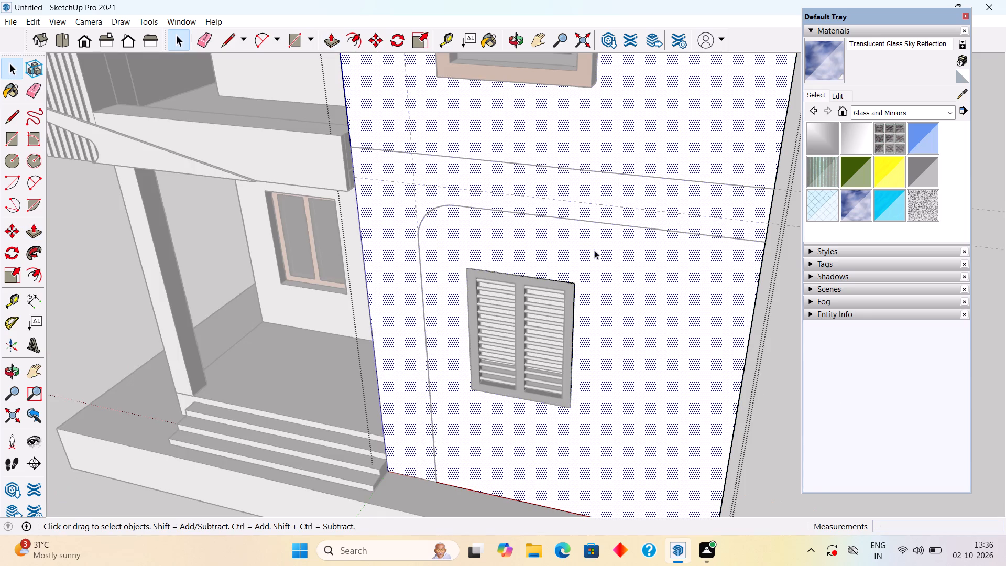
pyautogui.moveTo(461, 248); pyautogui.dragTo(490, 191, button='middle')
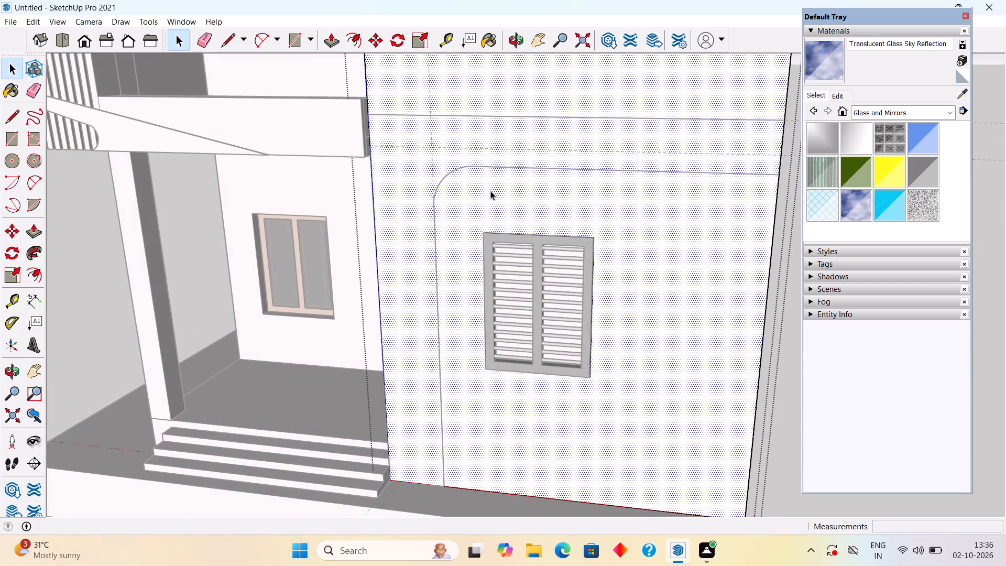
pyautogui.press('l')
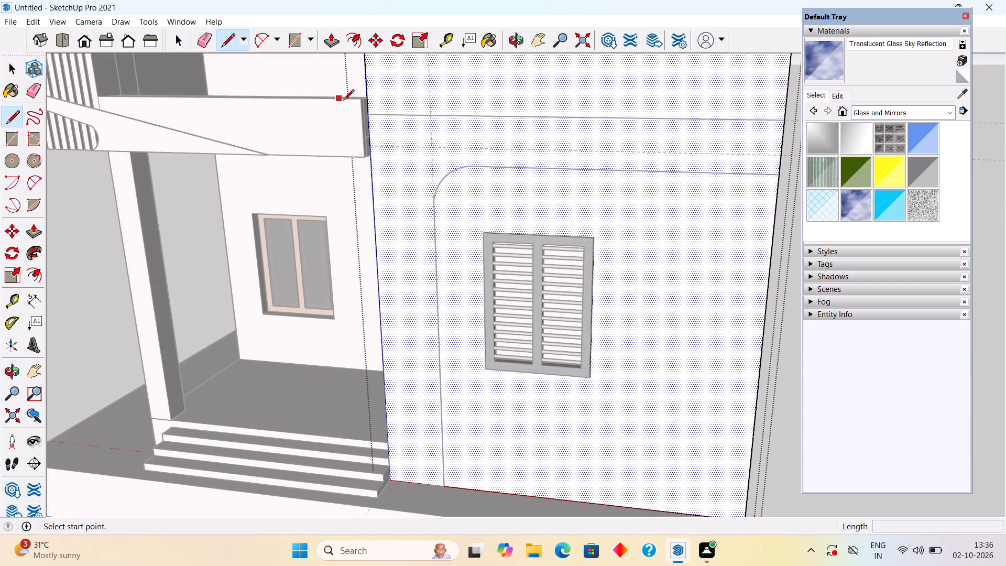
pyautogui.click(371, 112)
pyautogui.click(781, 117)
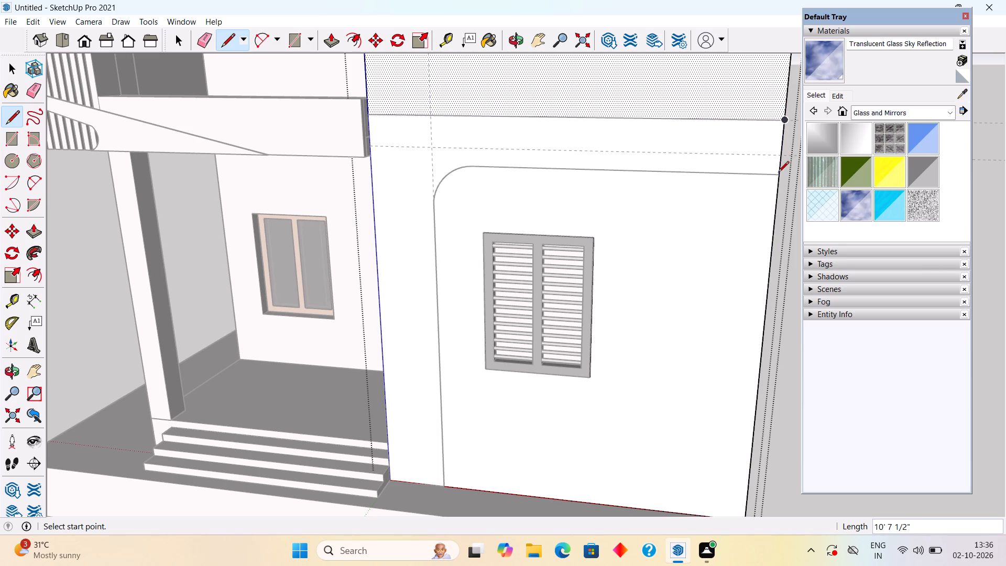
pyautogui.click(778, 173)
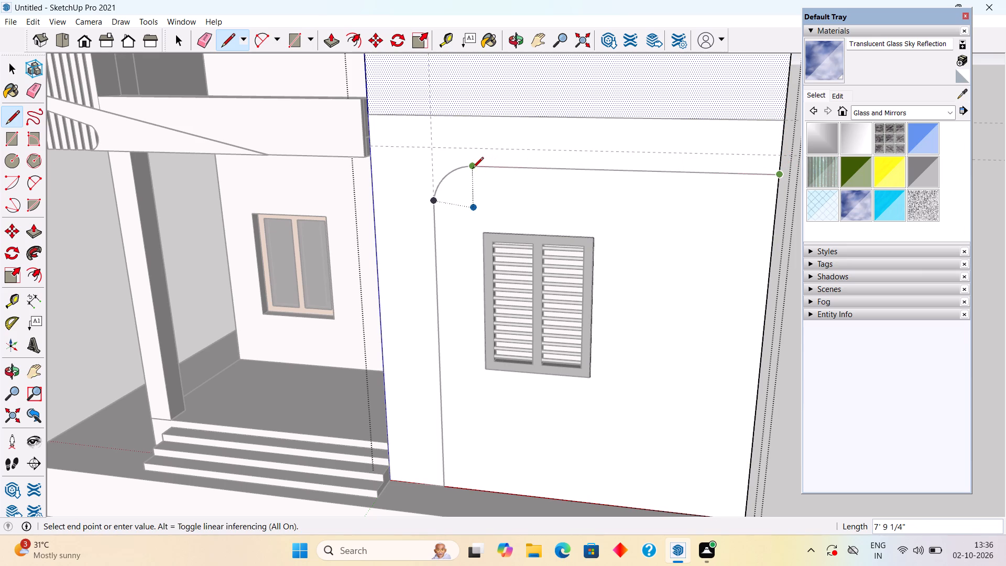
pyautogui.click(472, 168)
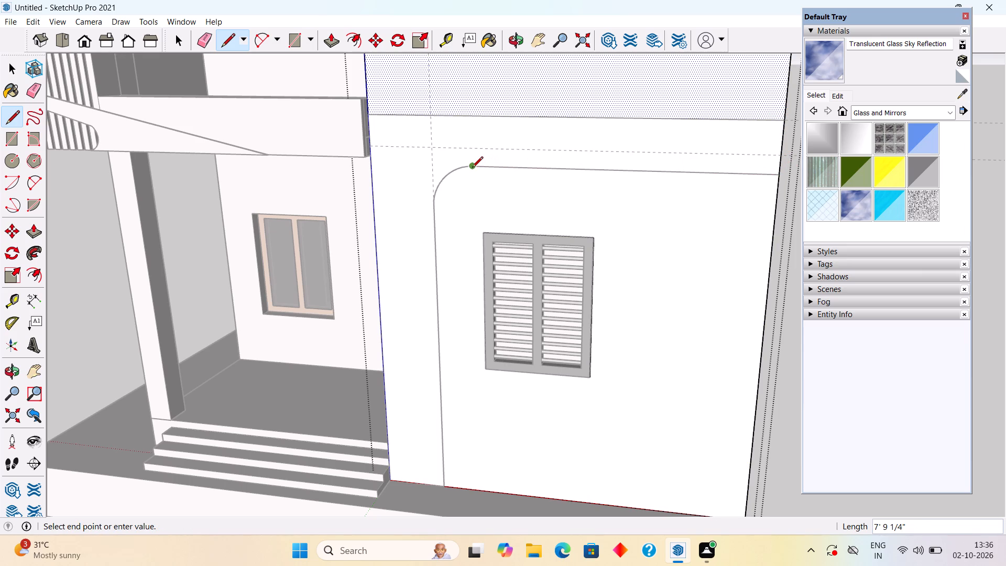
# Close the band outline in the group with a corner arc of about 3 5/16" bulge, the inner vertical line and the 11' 1" near edge.
pyautogui.press('a')
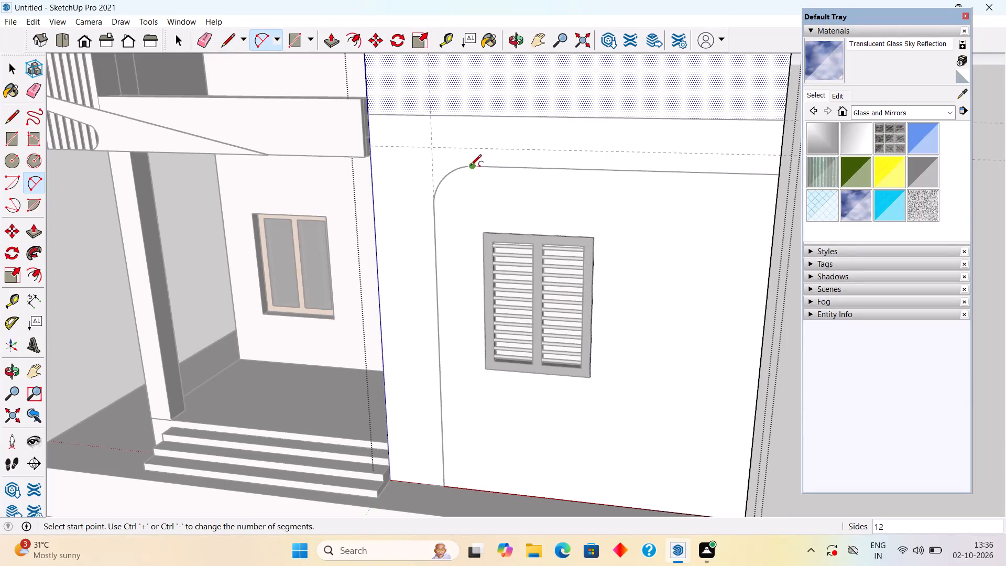
pyautogui.click(471, 166)
pyautogui.click(432, 200)
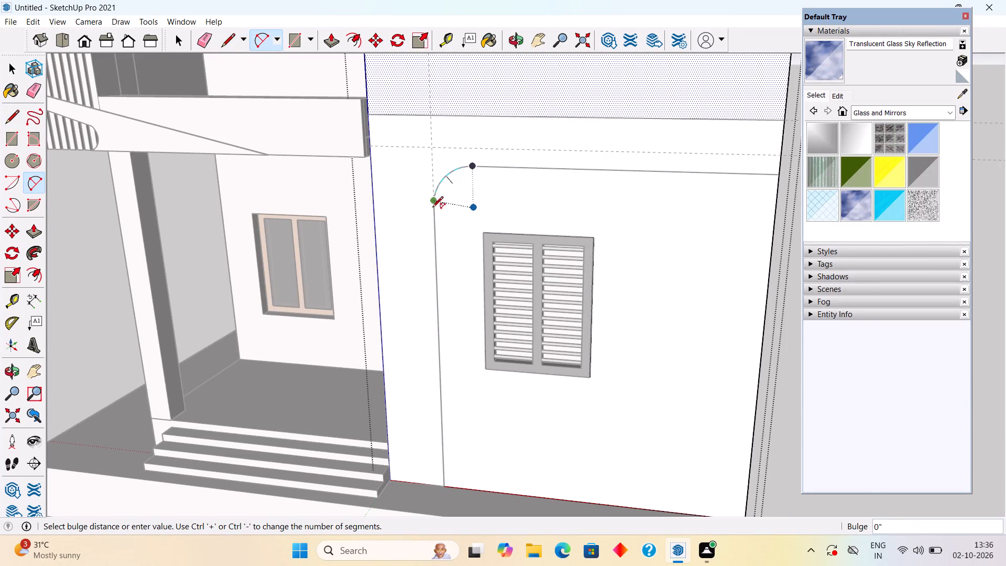
pyautogui.click(447, 178)
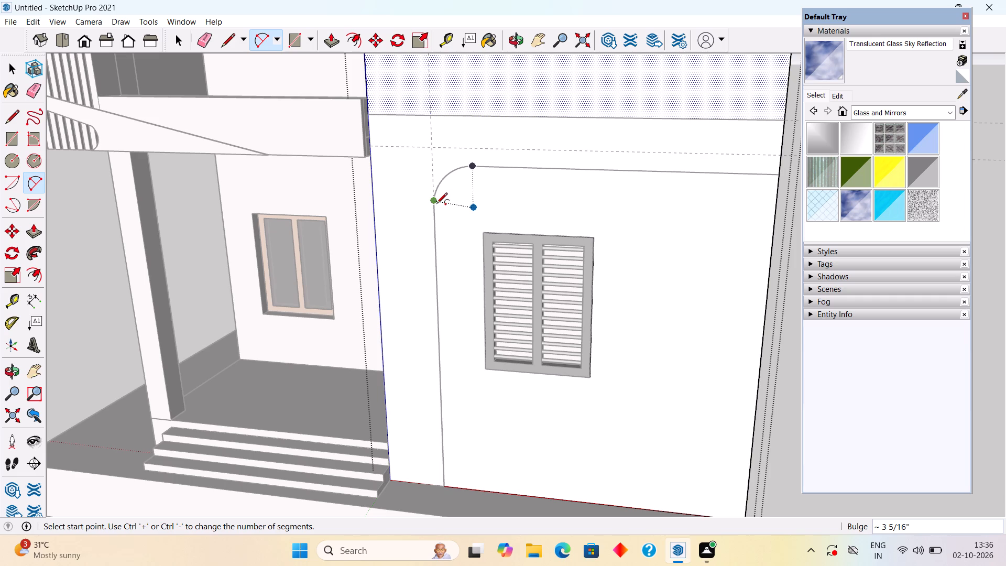
pyautogui.press('l')
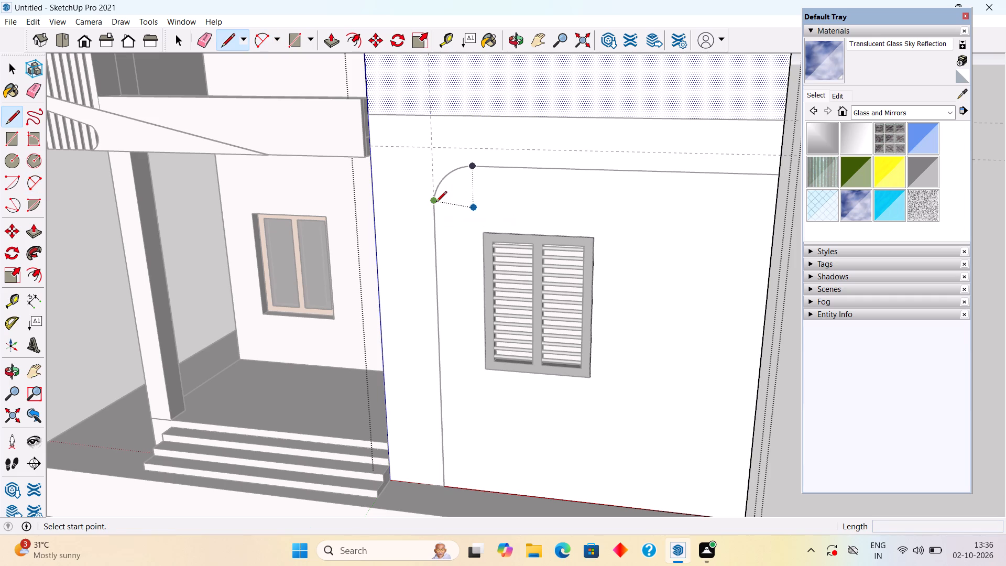
pyautogui.click(436, 202)
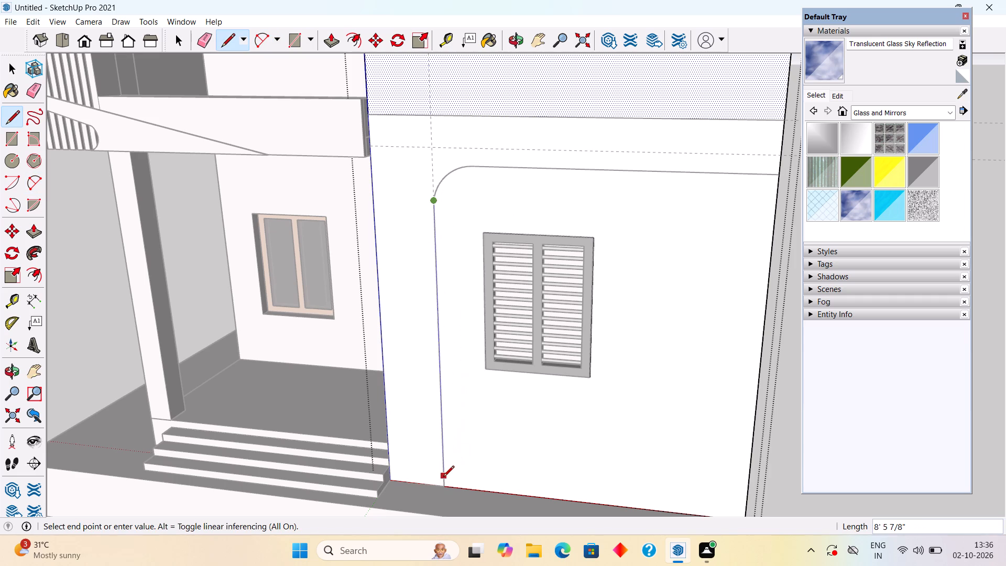
pyautogui.click(443, 483)
pyautogui.click(394, 480)
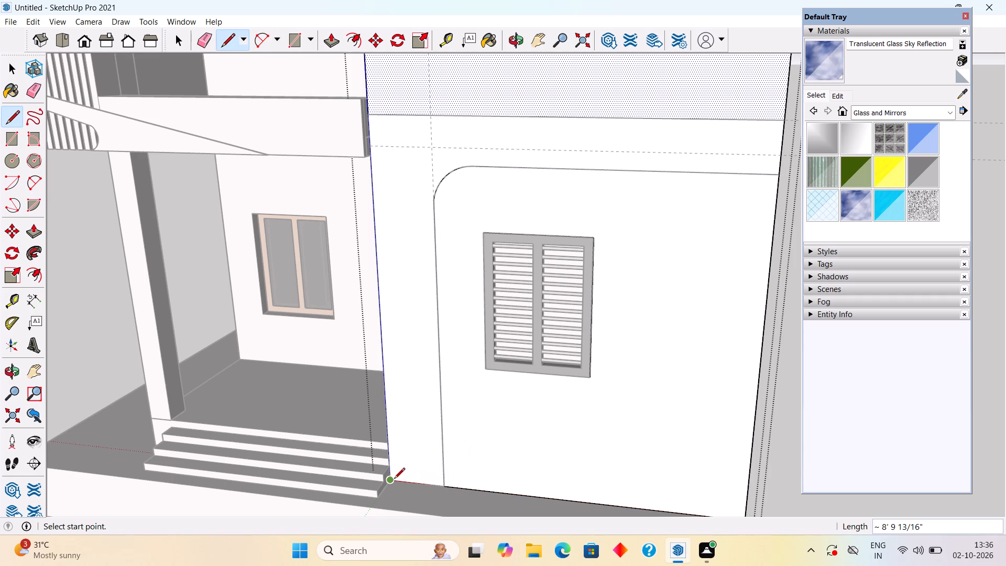
pyautogui.click(374, 116)
# Push/pull the L-shaped band face outward 3" to line up with the balcony parapet, and close the wall group.
pyautogui.press('space')
pyautogui.click(399, 139)
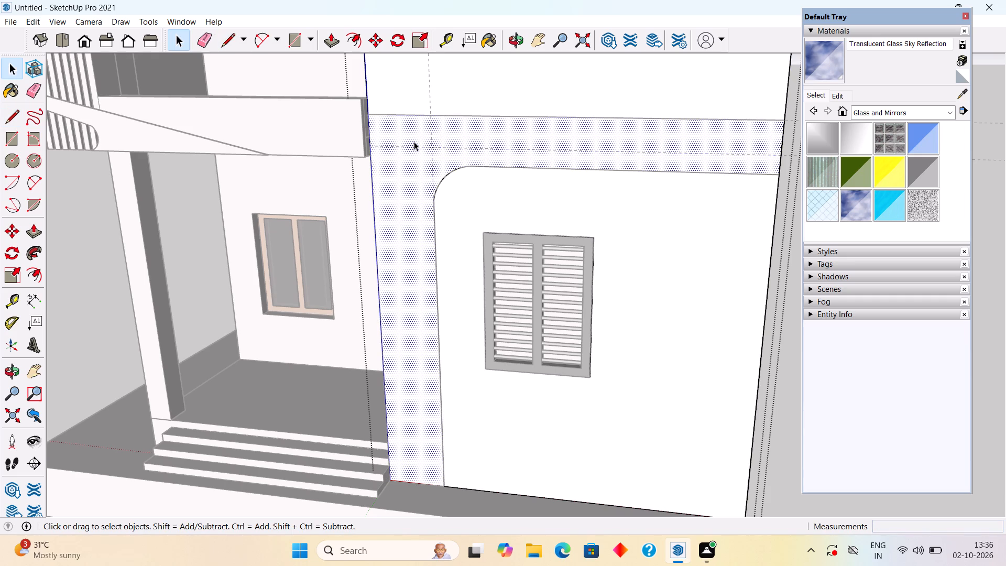
pyautogui.press('p')
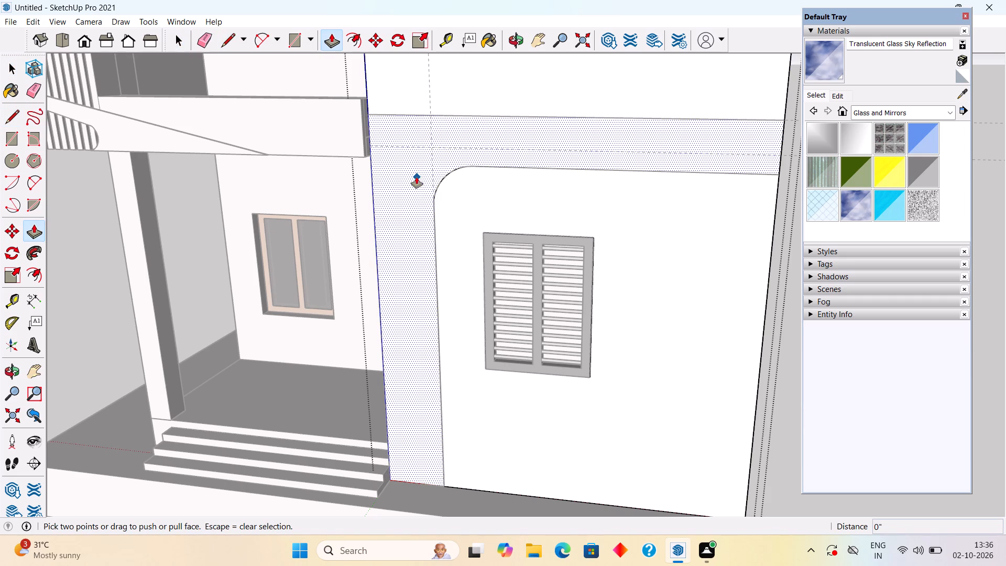
pyautogui.click(417, 177)
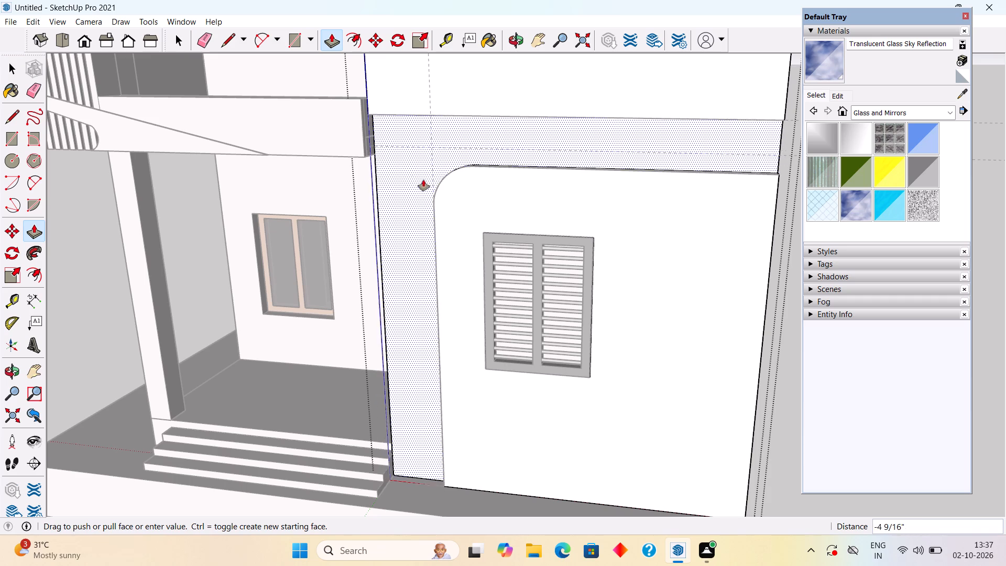
pyautogui.scroll(6, 407, 141)
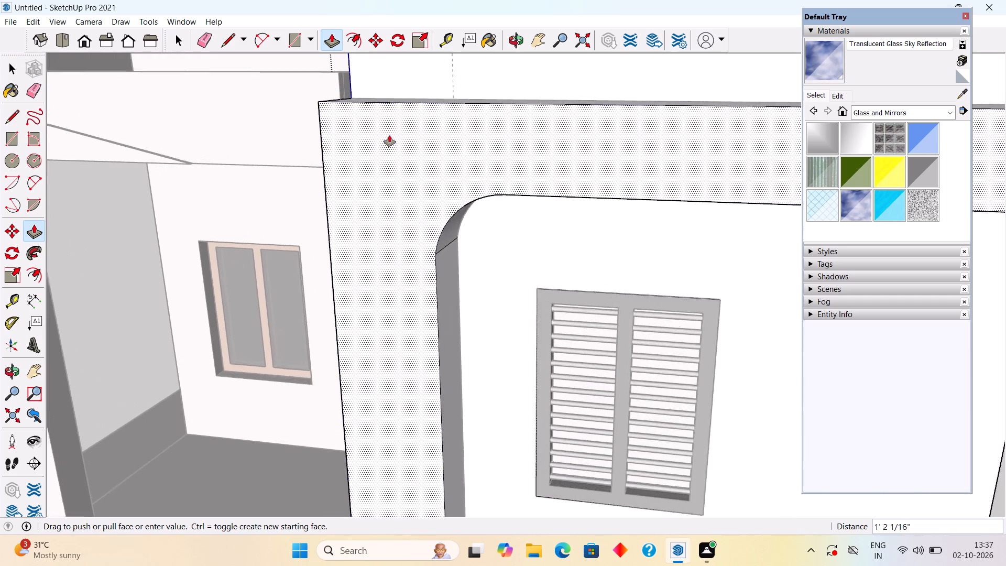
pyautogui.scroll(5, 375, 129)
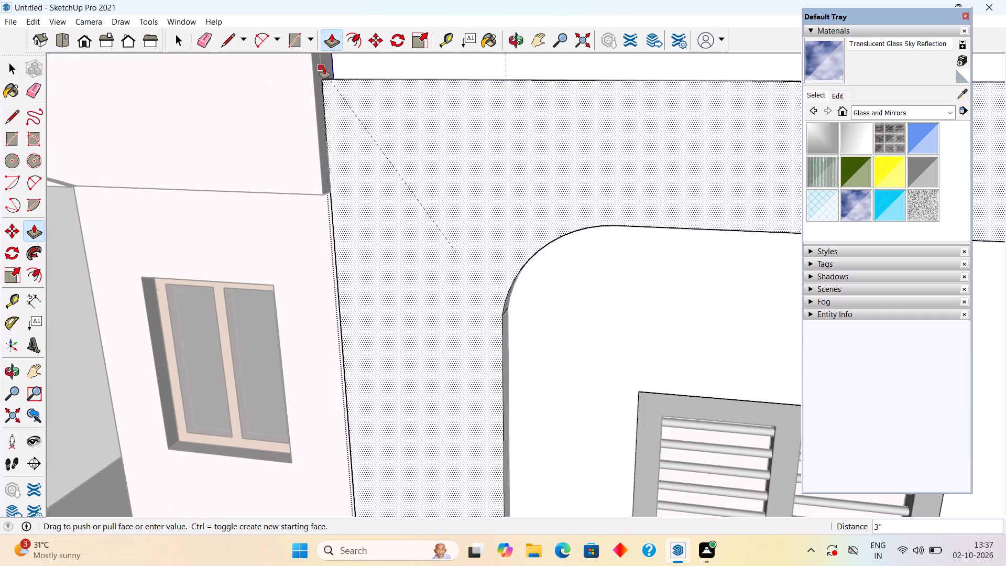
pyautogui.click(324, 68)
pyautogui.press('space')
pyautogui.scroll(-12, 386, 175)
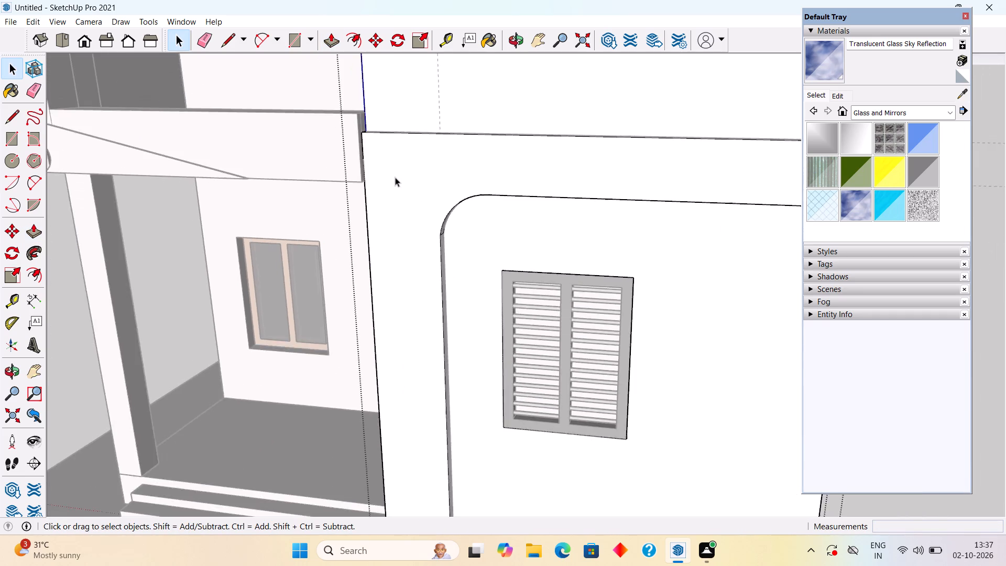
pyautogui.scroll(-9, 395, 177)
pyautogui.click(624, 204)
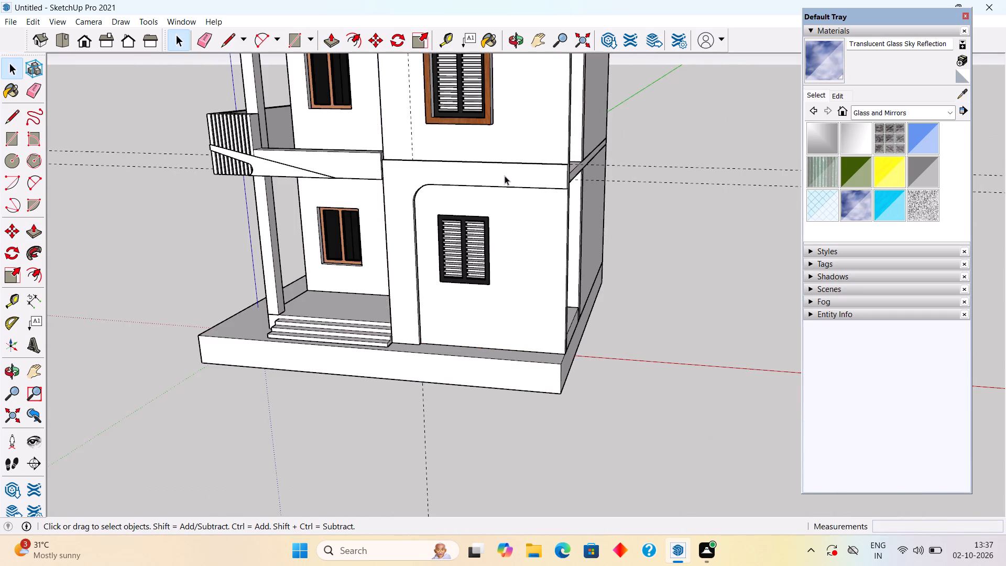
pyautogui.moveTo(495, 180); pyautogui.dragTo(614, 179, button='middle')
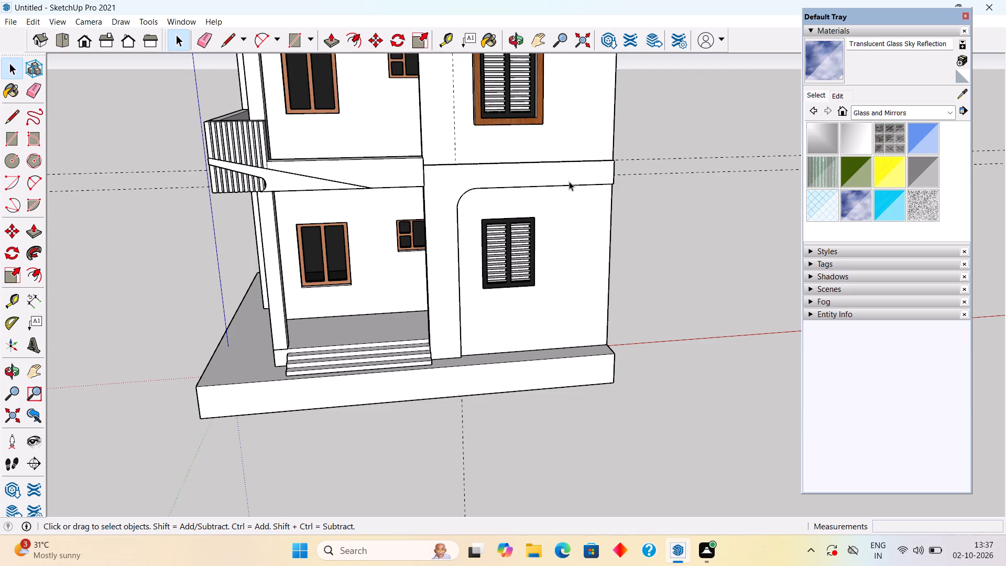